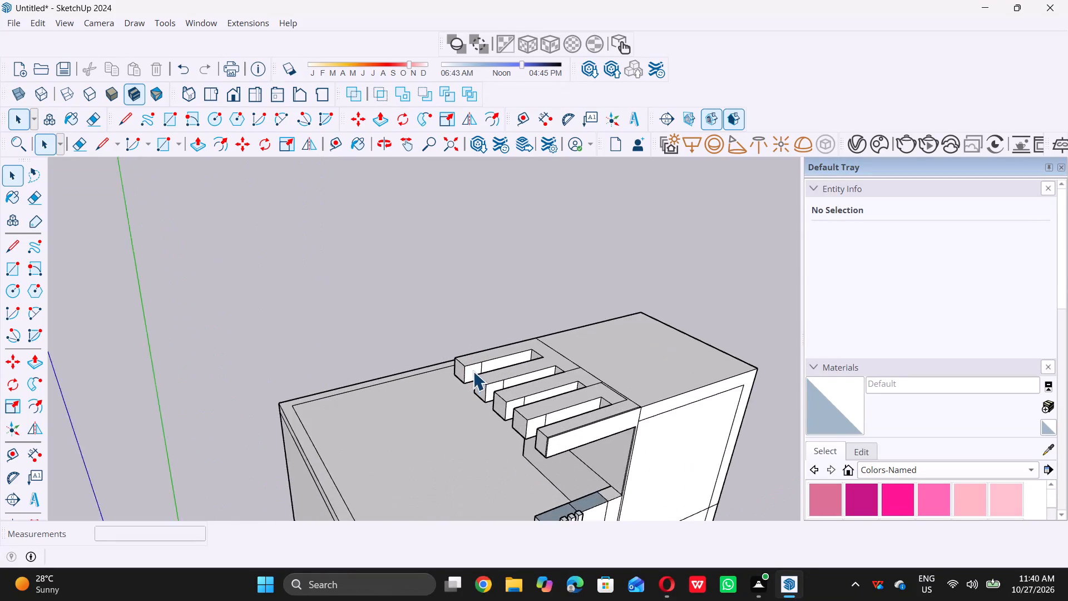
Push/Pull the outer end side face of the first roof beam 1' to bridge the first gap to the second beam.
{"action": "scroll", "coordinate": [482, 313], "scroll_direction": "down", "scroll_amount": 8}
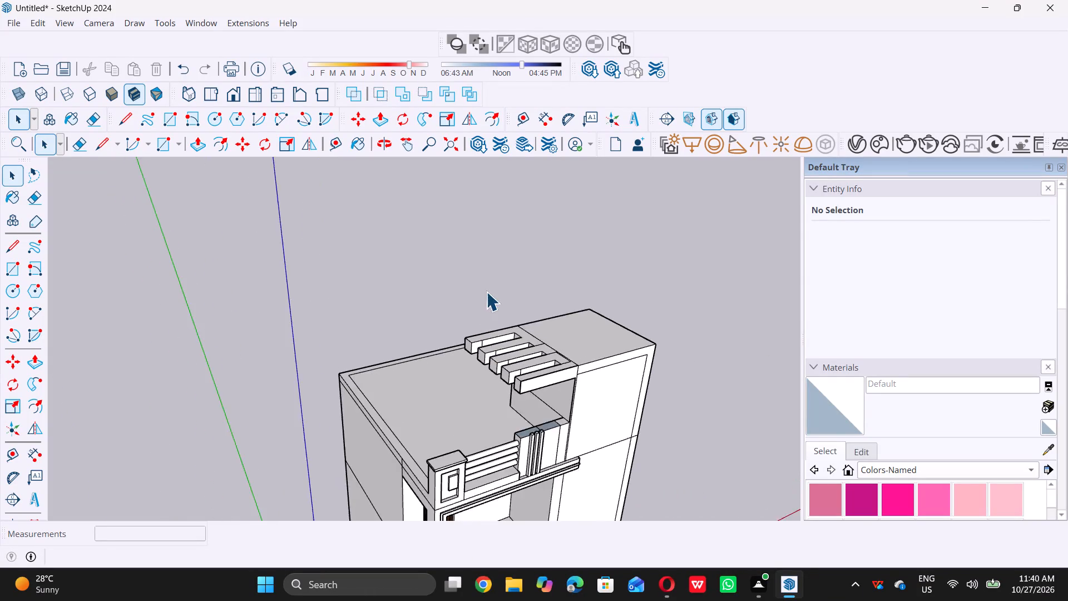
{"action": "scroll", "coordinate": [486, 292], "scroll_direction": "down", "scroll_amount": 3}
{"action": "middle_click_drag", "start_coordinate": [467, 319], "coordinate": [492, 368]}
{"action": "scroll", "coordinate": [490, 334], "scroll_direction": "up", "scroll_amount": 15}
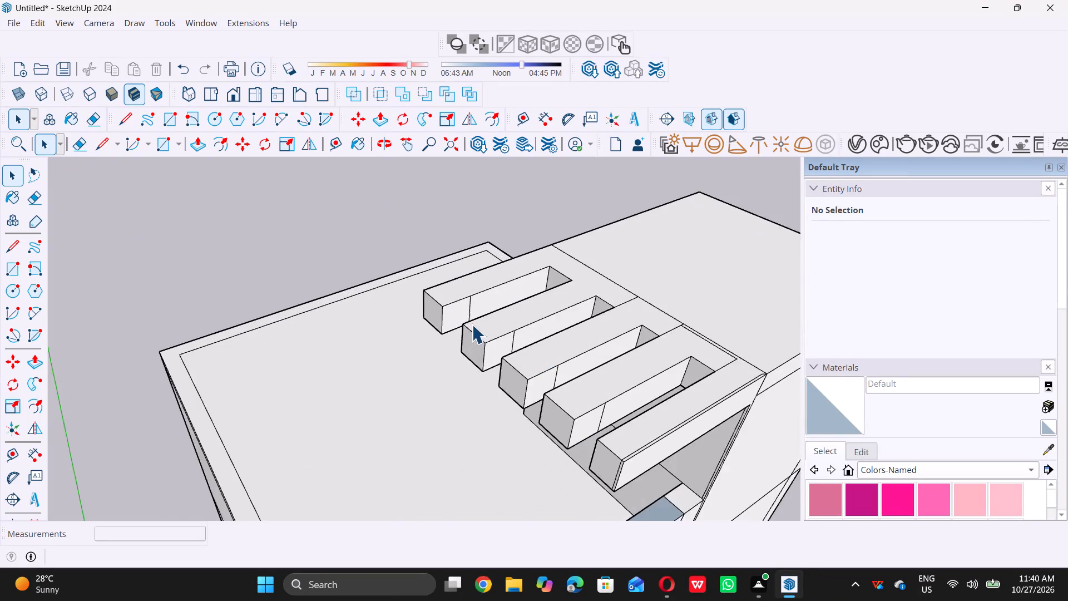
{"action": "scroll", "coordinate": [472, 324], "scroll_direction": "up", "scroll_amount": 3}
{"action": "left_click", "coordinate": [454, 309]}
{"action": "key", "text": "p"}
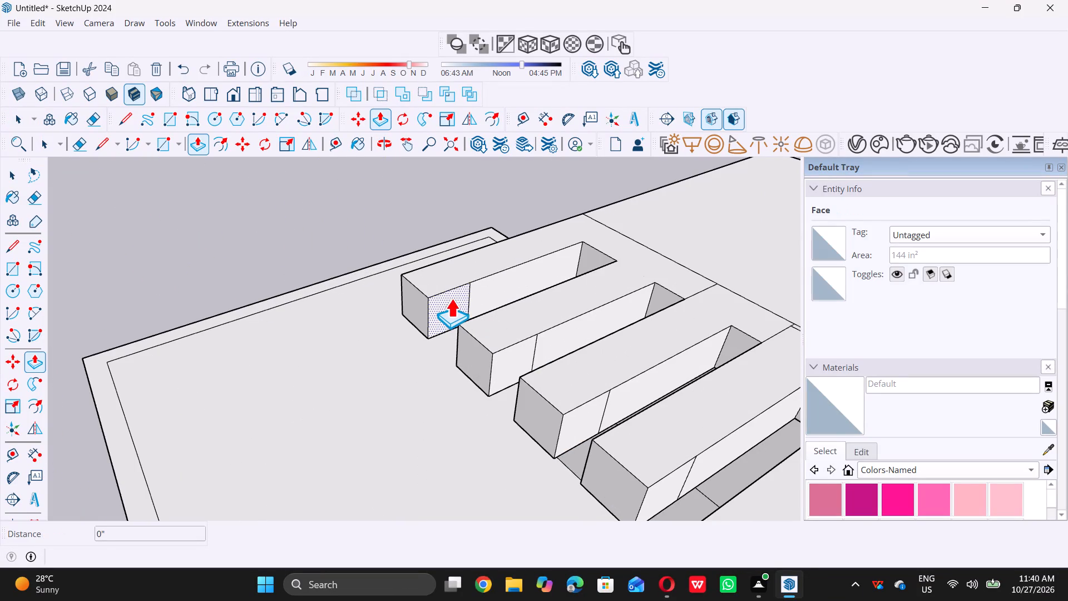
{"action": "left_click", "coordinate": [450, 297]}
{"action": "left_click", "coordinate": [484, 335]}
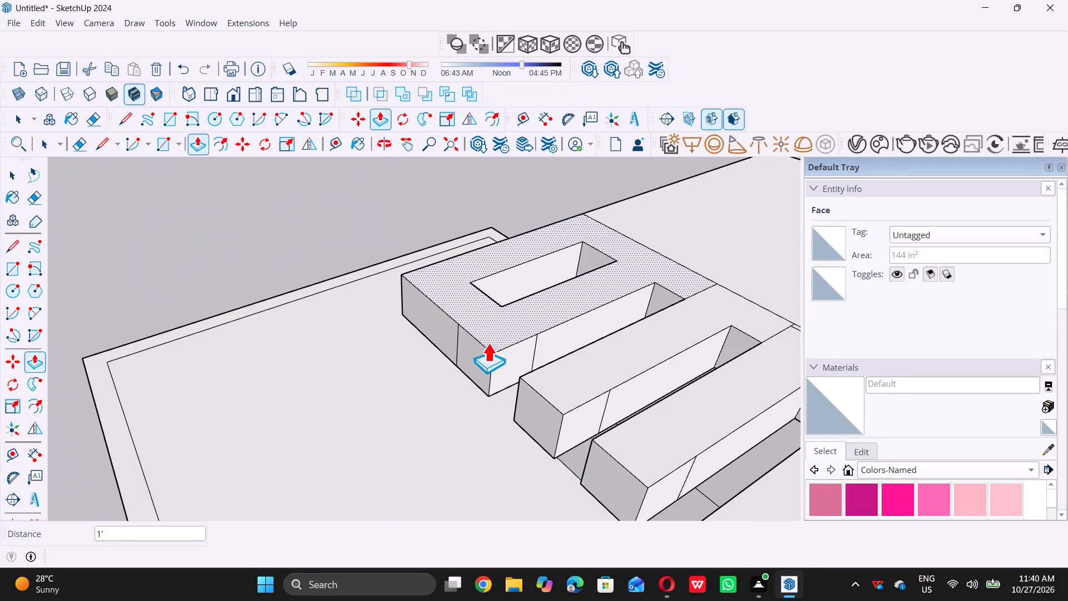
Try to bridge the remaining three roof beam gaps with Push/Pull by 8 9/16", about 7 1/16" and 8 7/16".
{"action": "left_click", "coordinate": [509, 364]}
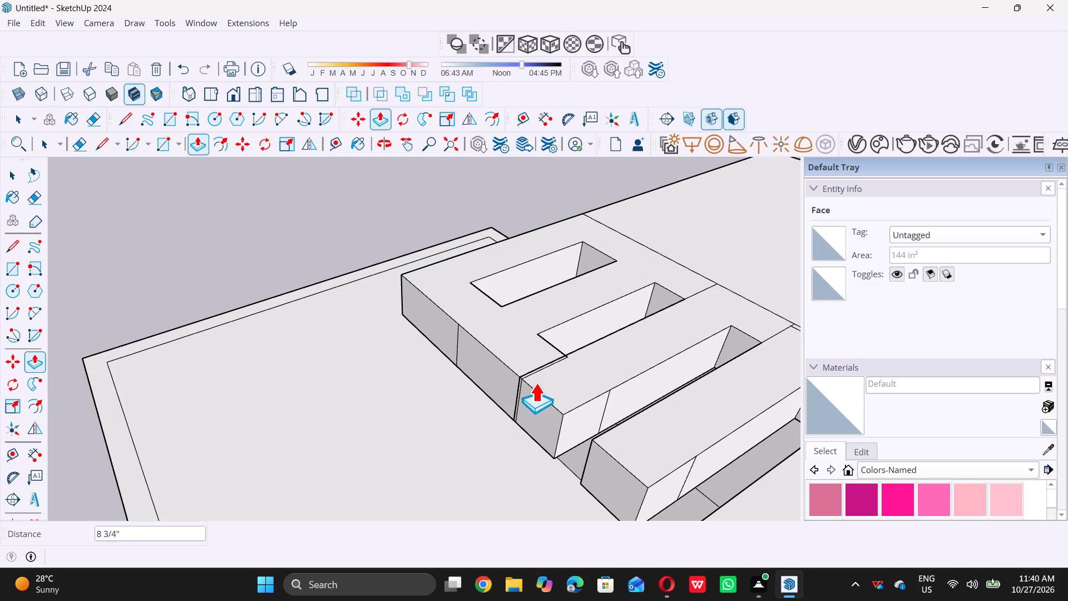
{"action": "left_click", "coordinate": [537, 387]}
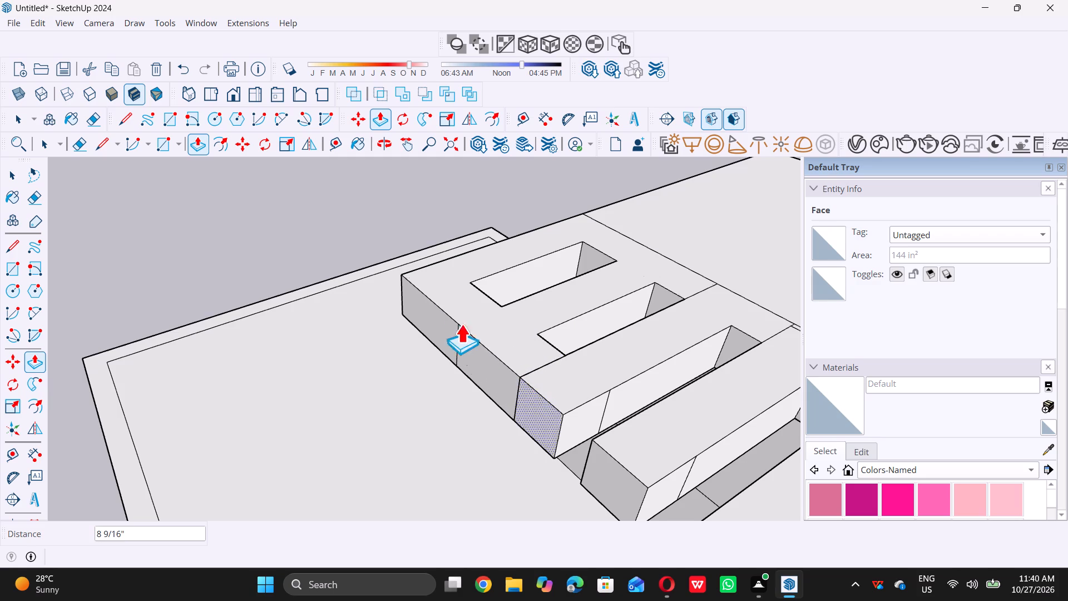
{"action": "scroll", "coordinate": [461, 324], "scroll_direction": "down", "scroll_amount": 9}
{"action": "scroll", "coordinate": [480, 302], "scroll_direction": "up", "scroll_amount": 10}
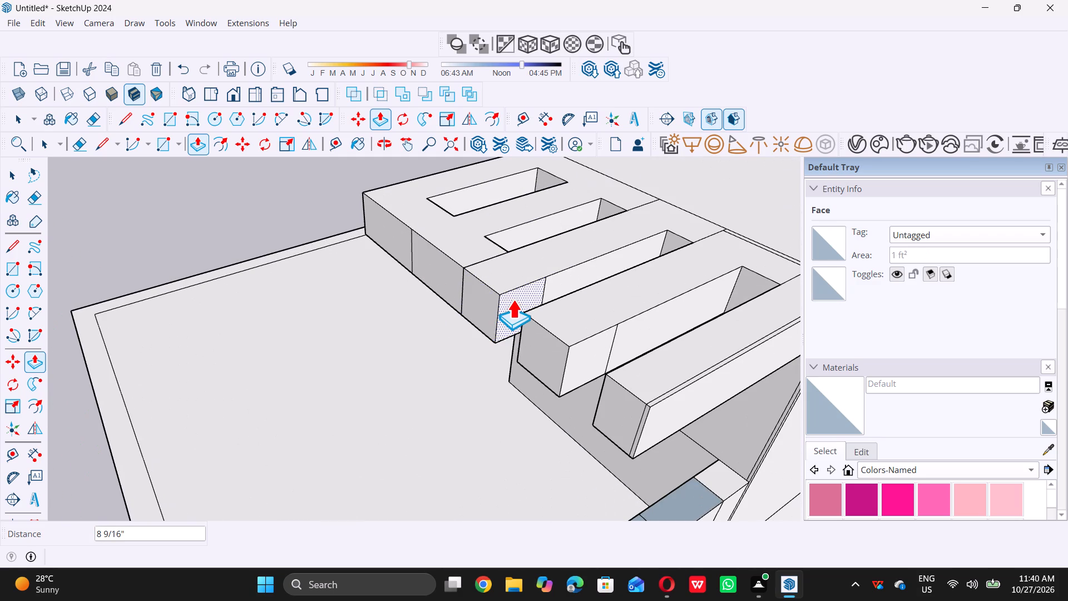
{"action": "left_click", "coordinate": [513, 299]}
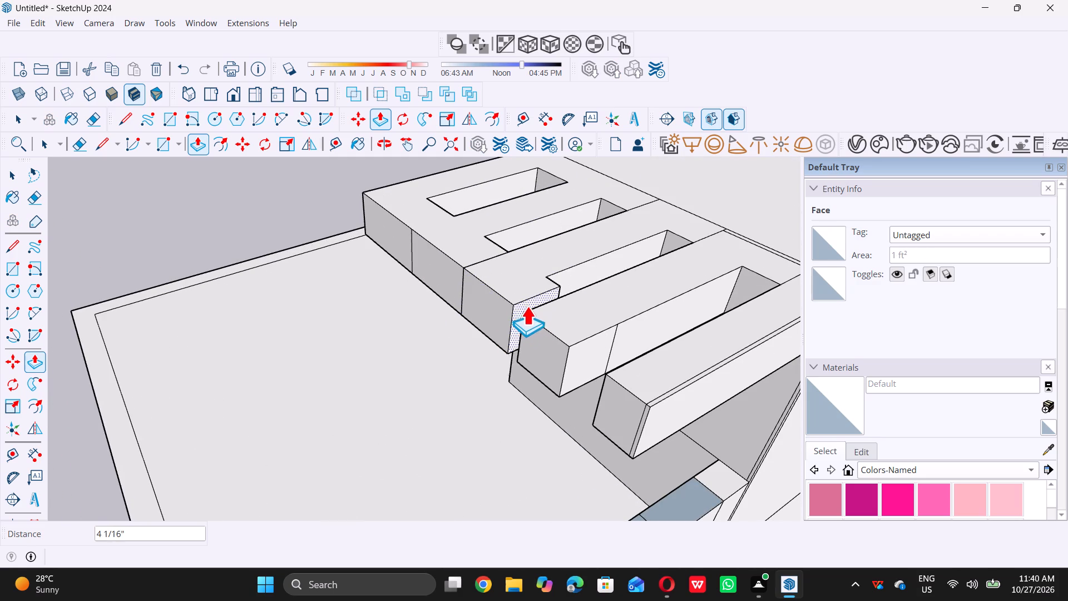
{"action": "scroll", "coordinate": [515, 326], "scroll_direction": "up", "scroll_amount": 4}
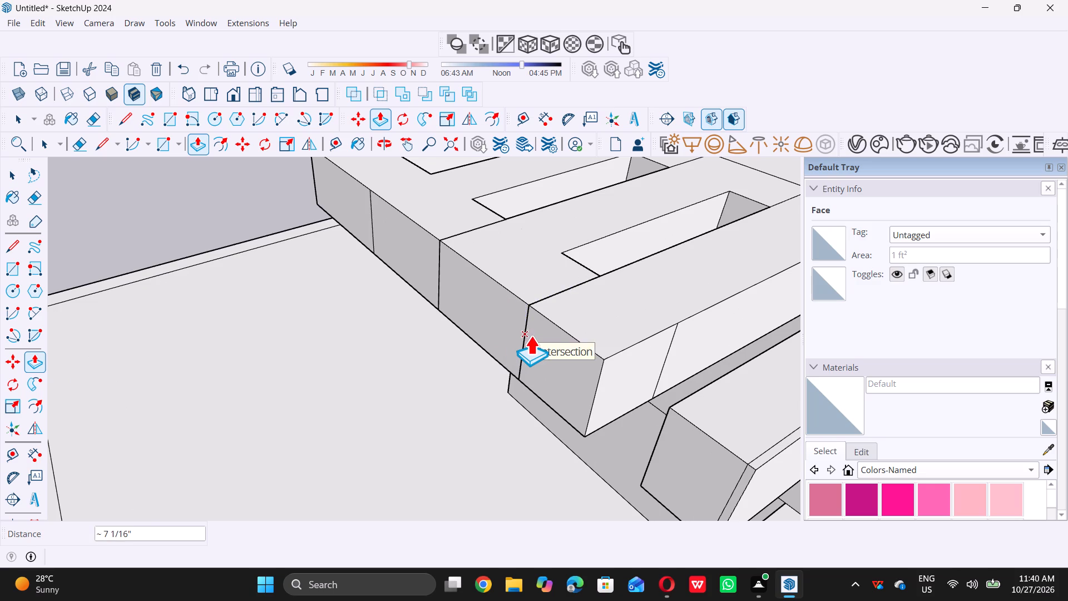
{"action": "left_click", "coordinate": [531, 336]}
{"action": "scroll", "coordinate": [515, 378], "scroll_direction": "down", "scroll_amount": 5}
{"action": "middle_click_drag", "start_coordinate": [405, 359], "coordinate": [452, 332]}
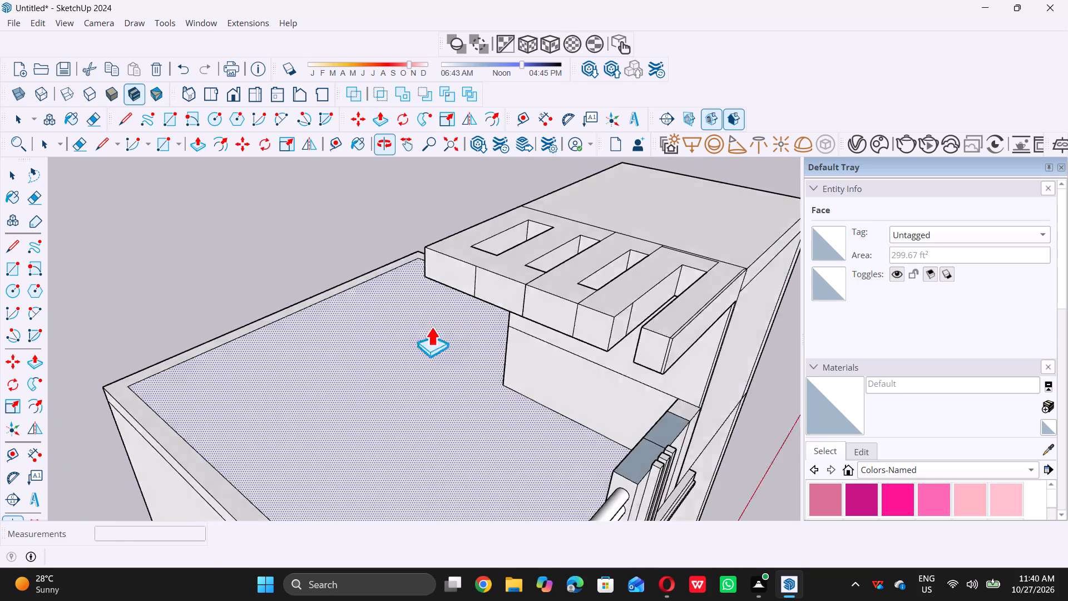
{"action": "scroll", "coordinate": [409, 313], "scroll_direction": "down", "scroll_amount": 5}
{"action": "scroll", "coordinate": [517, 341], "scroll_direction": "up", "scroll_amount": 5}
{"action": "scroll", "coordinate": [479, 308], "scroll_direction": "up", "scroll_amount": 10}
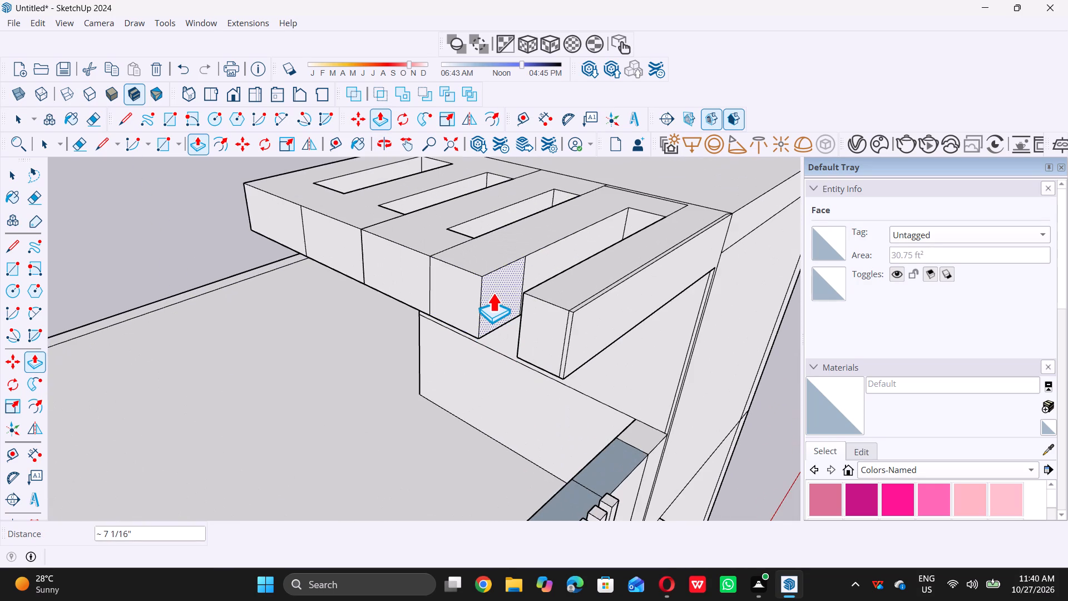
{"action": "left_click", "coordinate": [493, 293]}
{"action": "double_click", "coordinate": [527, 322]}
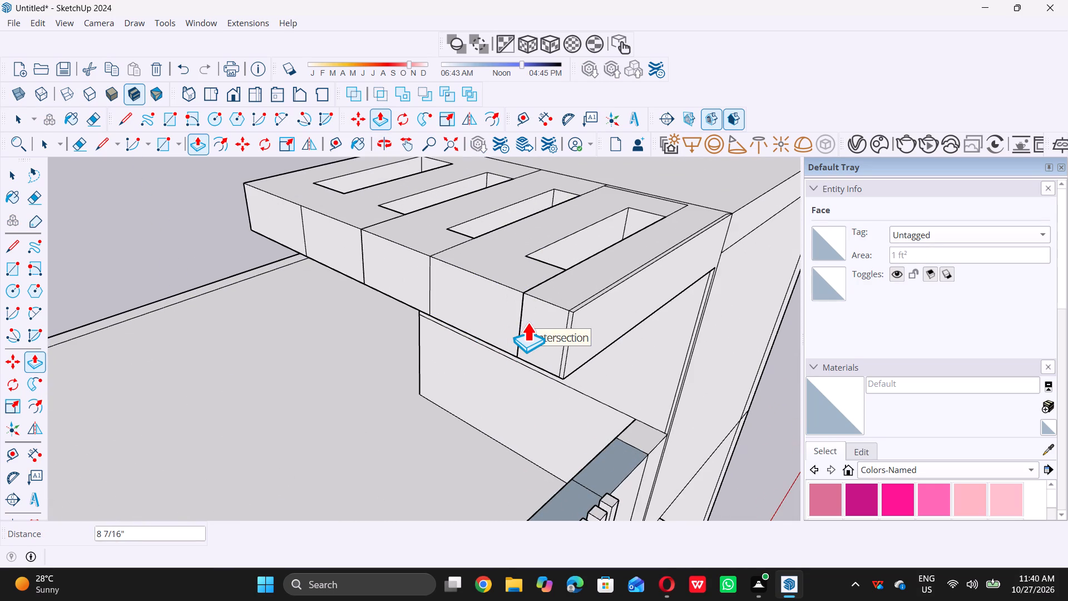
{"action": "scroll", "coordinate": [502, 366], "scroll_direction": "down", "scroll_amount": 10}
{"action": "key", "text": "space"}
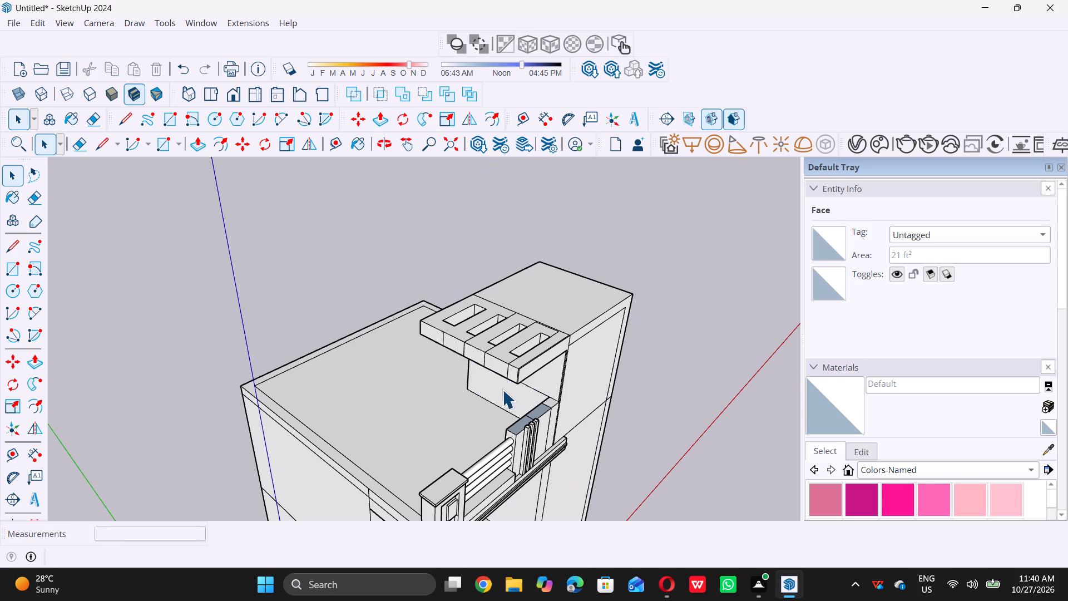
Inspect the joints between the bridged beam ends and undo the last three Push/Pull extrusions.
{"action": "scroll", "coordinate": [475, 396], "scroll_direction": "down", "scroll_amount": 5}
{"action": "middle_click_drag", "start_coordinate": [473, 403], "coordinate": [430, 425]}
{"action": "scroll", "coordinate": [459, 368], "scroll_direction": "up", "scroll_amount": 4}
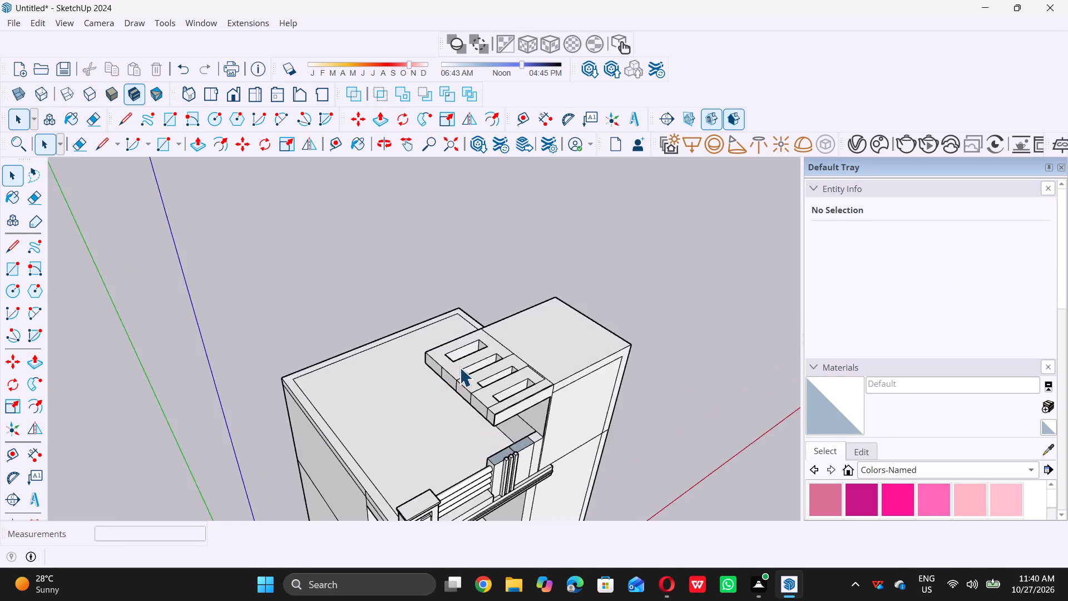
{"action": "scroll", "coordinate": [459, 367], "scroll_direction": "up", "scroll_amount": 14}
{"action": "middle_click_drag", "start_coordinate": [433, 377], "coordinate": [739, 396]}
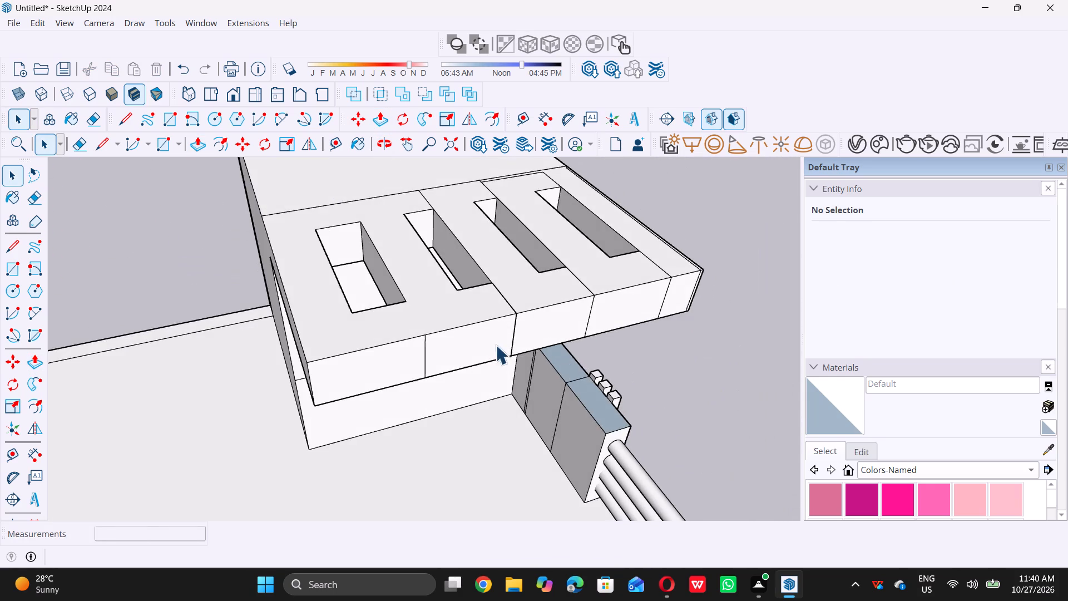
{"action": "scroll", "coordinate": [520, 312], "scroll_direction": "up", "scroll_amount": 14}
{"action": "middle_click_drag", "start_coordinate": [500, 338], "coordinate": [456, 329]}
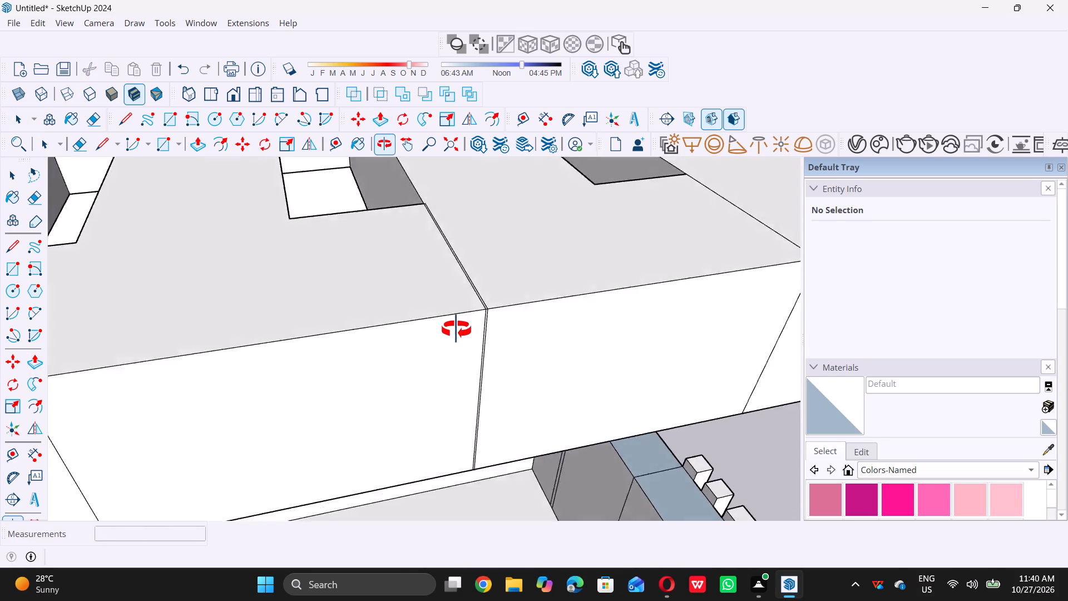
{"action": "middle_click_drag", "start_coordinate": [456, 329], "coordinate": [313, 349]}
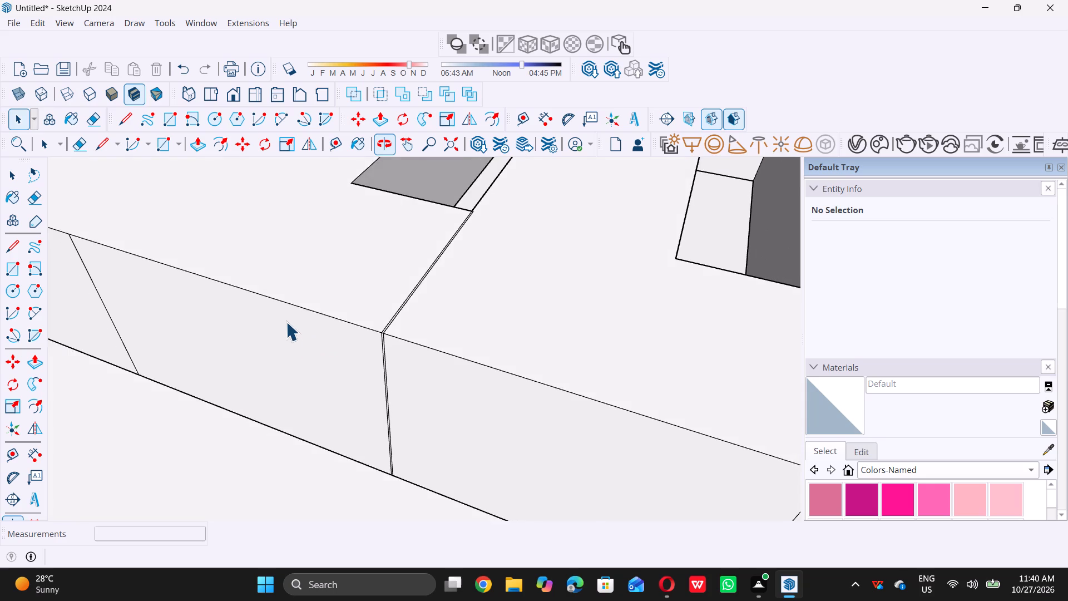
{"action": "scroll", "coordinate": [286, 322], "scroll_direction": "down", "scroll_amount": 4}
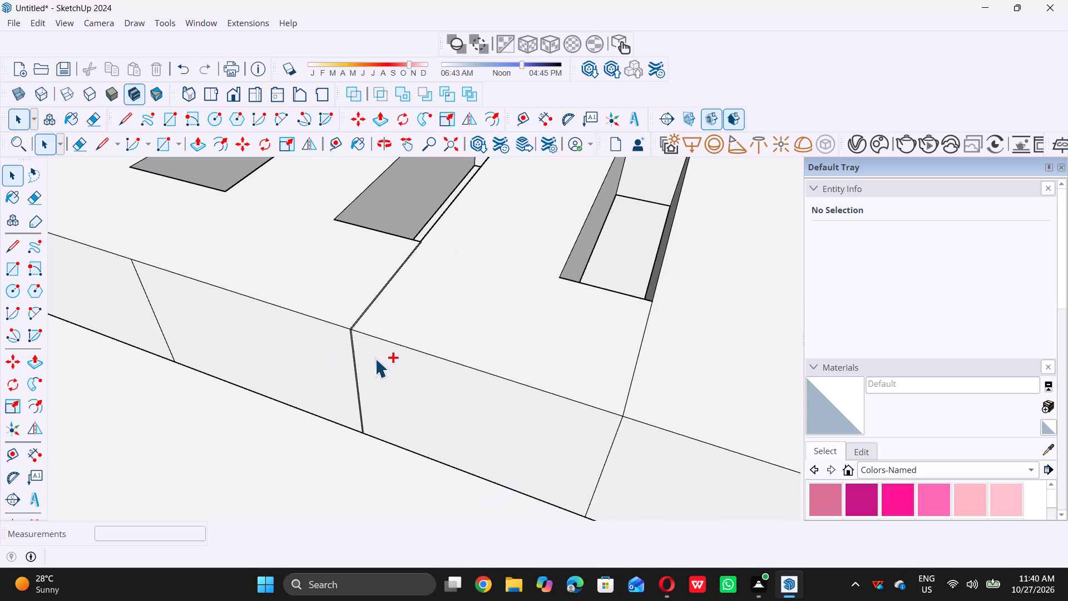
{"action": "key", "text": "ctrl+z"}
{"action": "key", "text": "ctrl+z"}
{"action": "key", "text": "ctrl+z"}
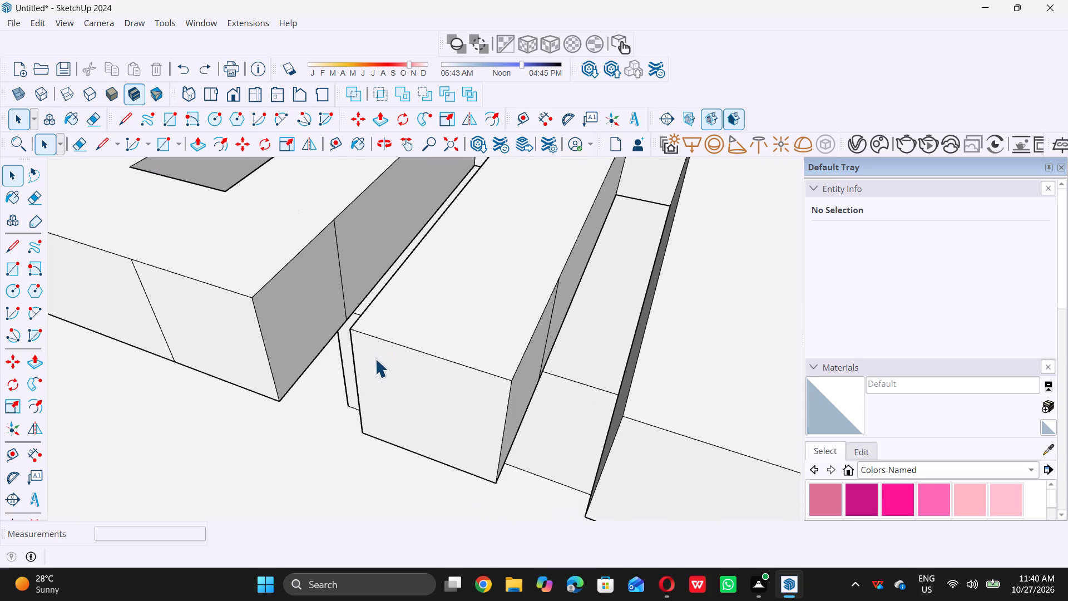
Push/Pull the second beam's end side face about 8 1/2" to meet the edge of the third beam.
{"action": "scroll", "coordinate": [295, 336], "scroll_direction": "up", "scroll_amount": 3}
{"action": "left_click", "coordinate": [293, 333]}
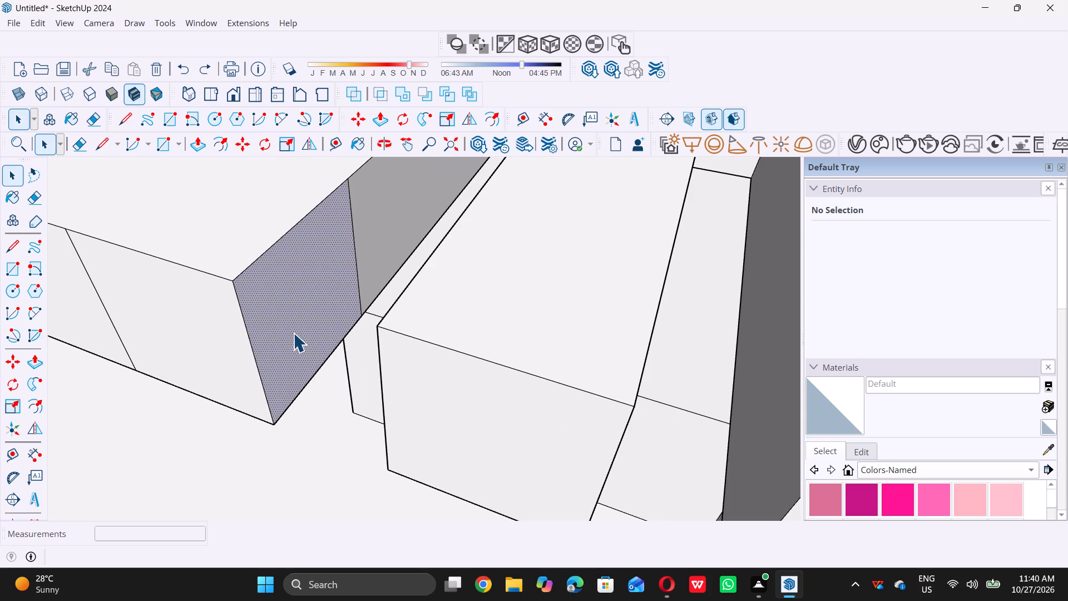
{"action": "key", "text": "p"}
{"action": "left_click", "coordinate": [293, 333]}
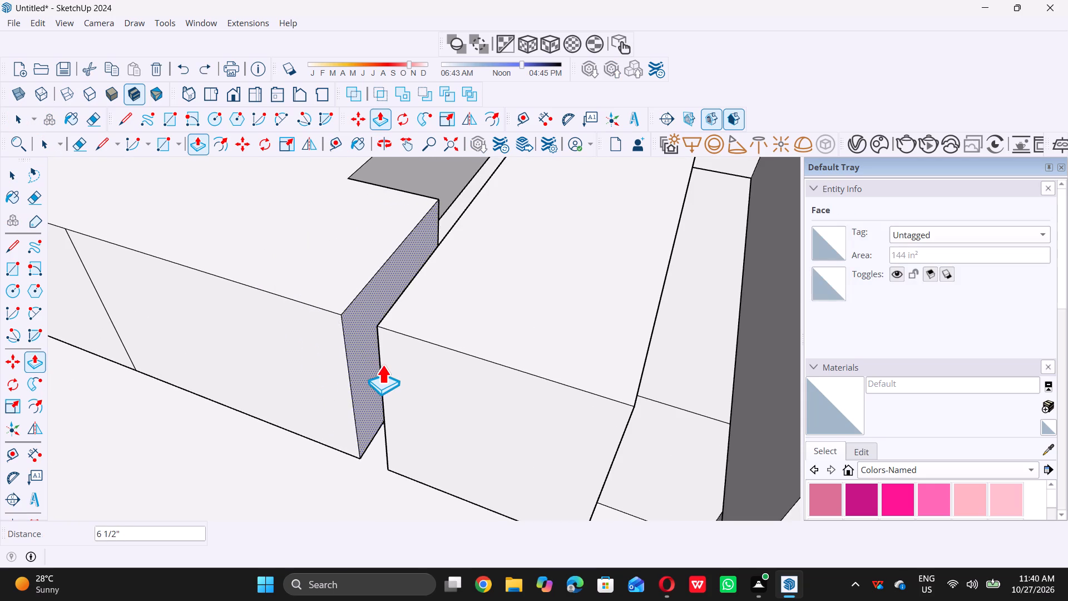
{"action": "double_click", "coordinate": [385, 373]}
Push/Pull the third beam's end side face about 7 1/16" to meet the edge of the fourth beam.
{"action": "scroll", "coordinate": [361, 357], "scroll_direction": "down", "scroll_amount": 5}
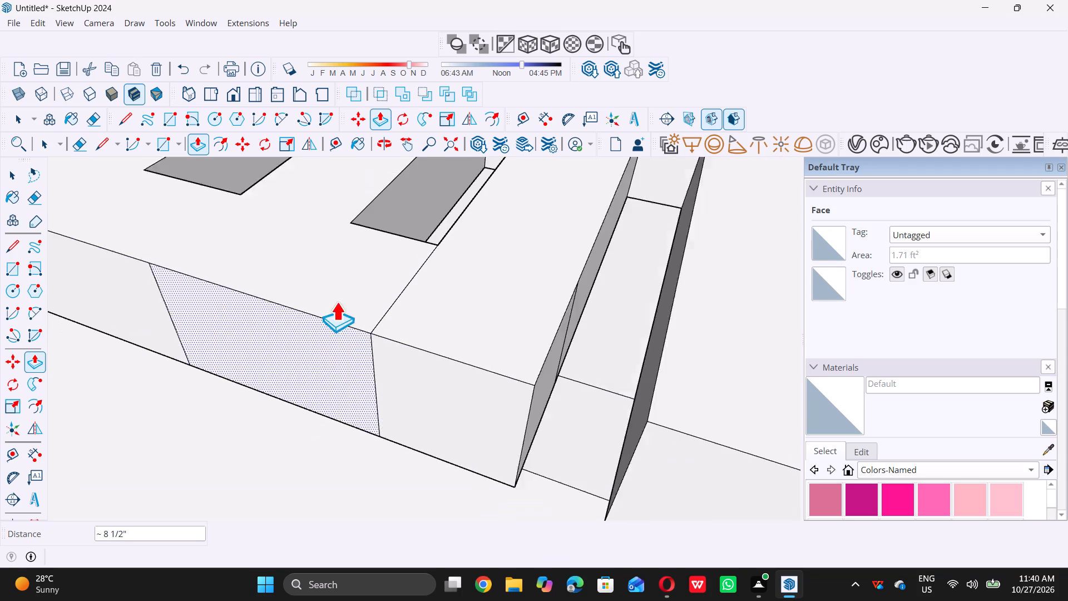
{"action": "scroll", "coordinate": [337, 302], "scroll_direction": "down", "scroll_amount": 1}
{"action": "scroll", "coordinate": [508, 409], "scroll_direction": "up", "scroll_amount": 2}
{"action": "left_click", "coordinate": [508, 401]}
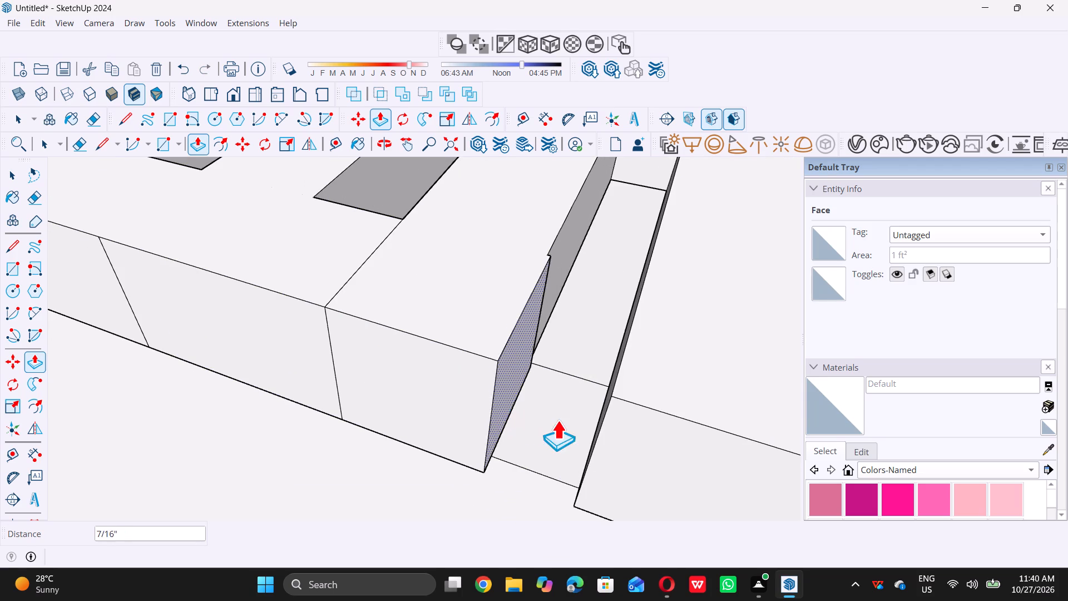
{"action": "scroll", "coordinate": [594, 439], "scroll_direction": "up", "scroll_amount": 3}
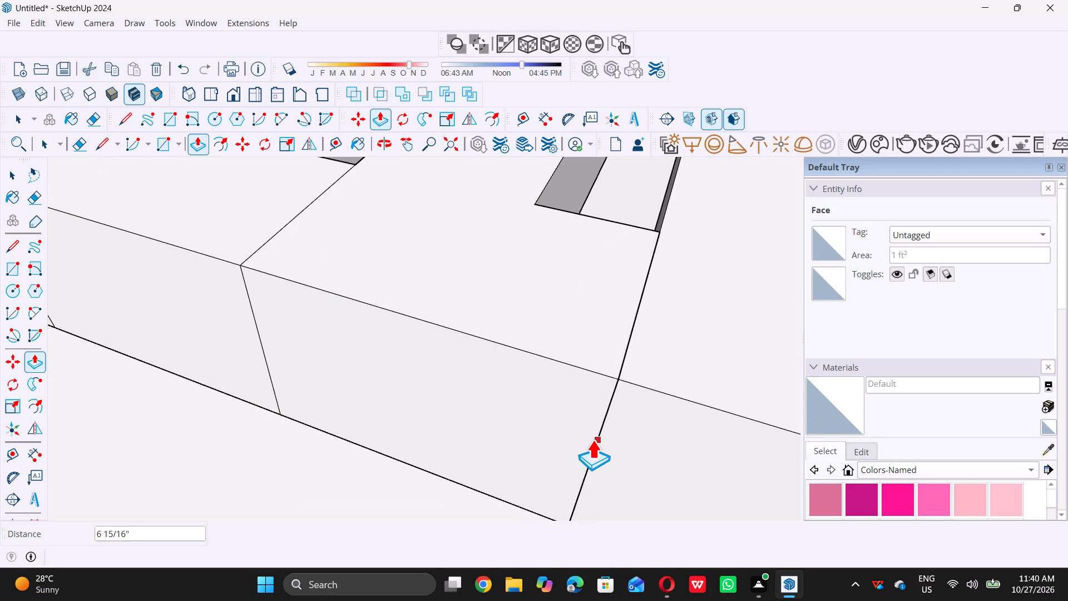
{"action": "left_click", "coordinate": [595, 441]}
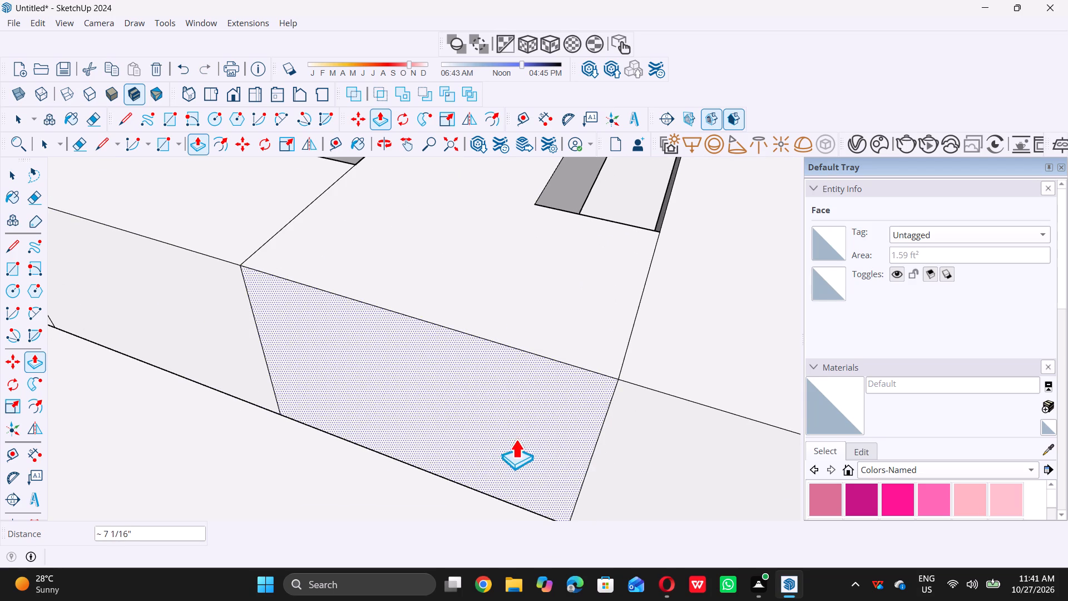
{"action": "key", "text": "space"}
Erase the two leftover seam lines on the top face between the slots and the outer edge of the joined beams.
{"action": "scroll", "coordinate": [525, 441], "scroll_direction": "down", "scroll_amount": 15}
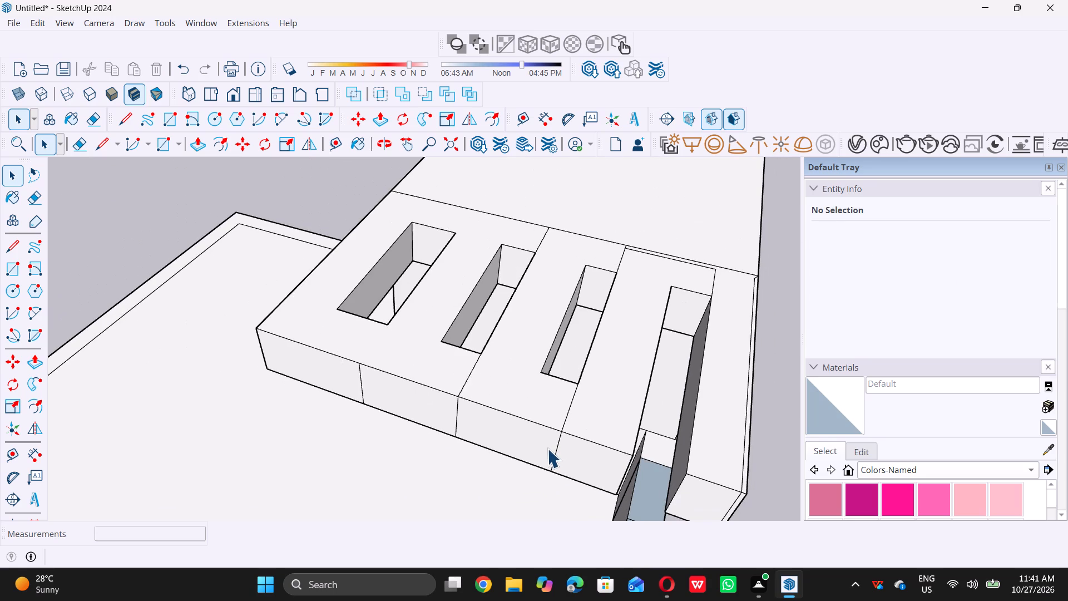
{"action": "key", "text": "e"}
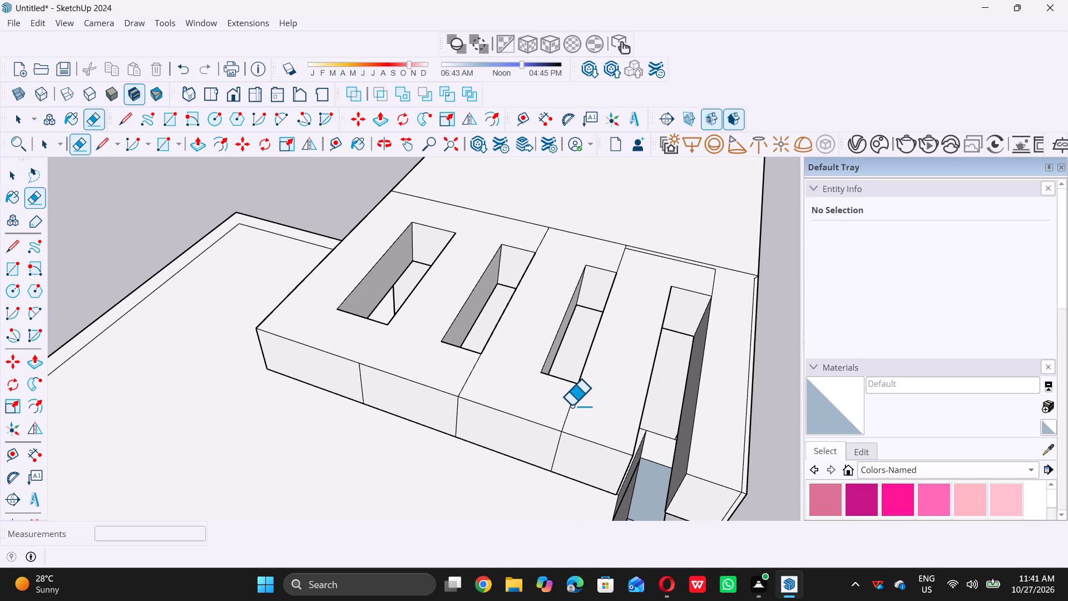
{"action": "scroll", "coordinate": [541, 360], "scroll_direction": "down", "scroll_amount": 6}
{"action": "scroll", "coordinate": [548, 280], "scroll_direction": "down", "scroll_amount": 3}
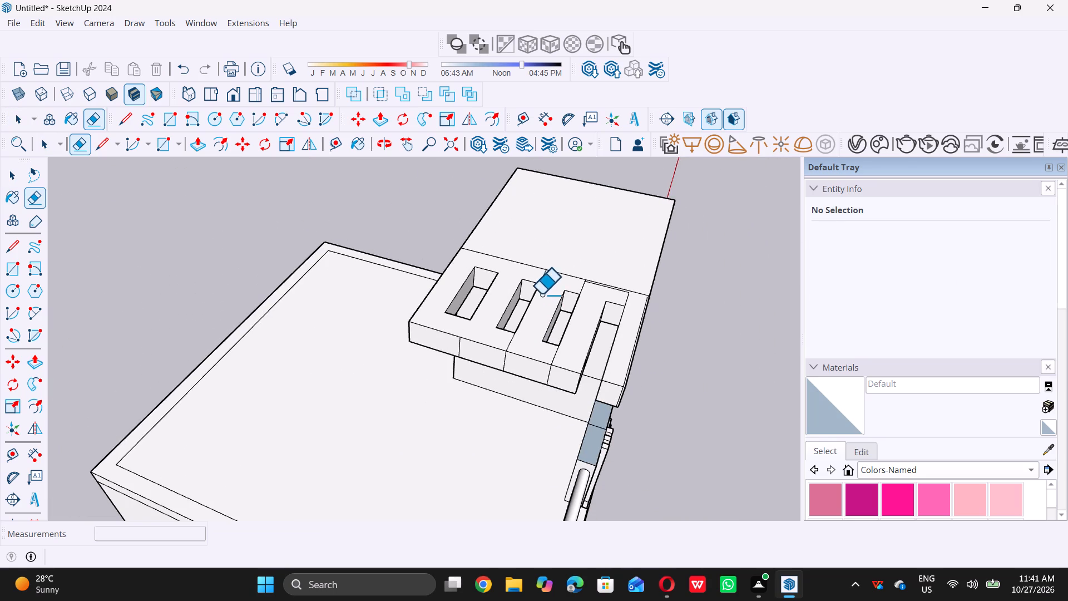
{"action": "middle_click_drag", "start_coordinate": [521, 319], "coordinate": [359, 226]}
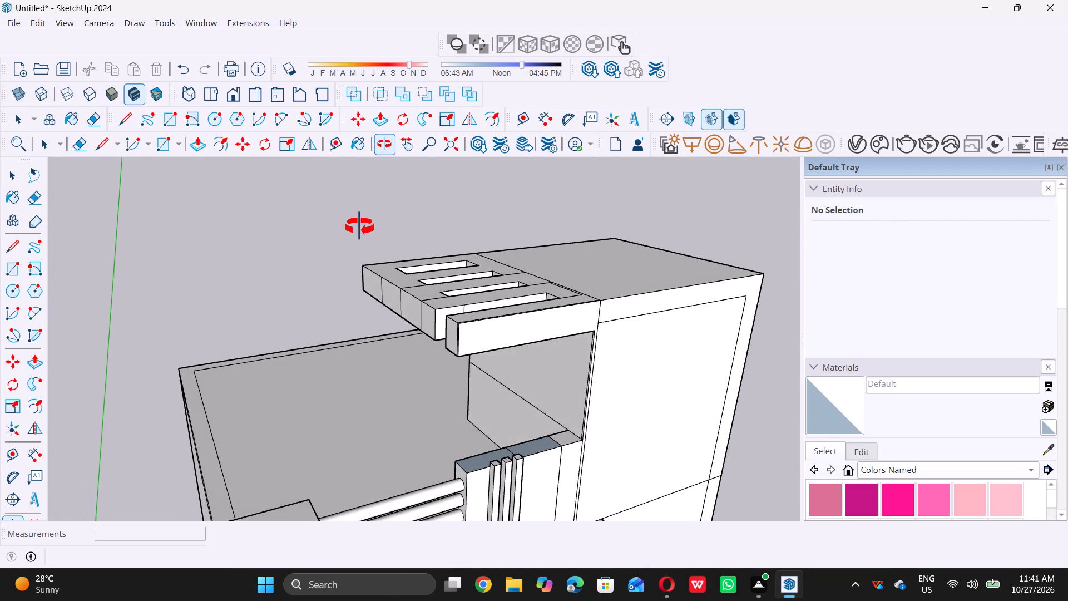
{"action": "middle_click_drag", "start_coordinate": [359, 226], "coordinate": [577, 352]}
{"action": "scroll", "coordinate": [577, 352], "scroll_direction": "up", "scroll_amount": 5}
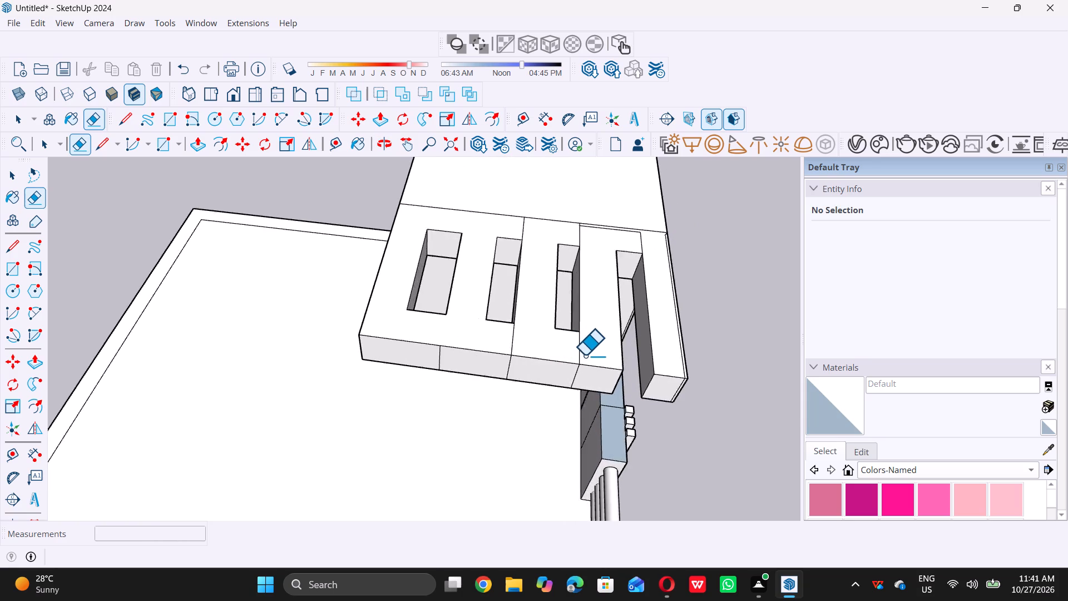
{"action": "scroll", "coordinate": [585, 355], "scroll_direction": "up", "scroll_amount": 6}
{"action": "left_click", "coordinate": [573, 342]}
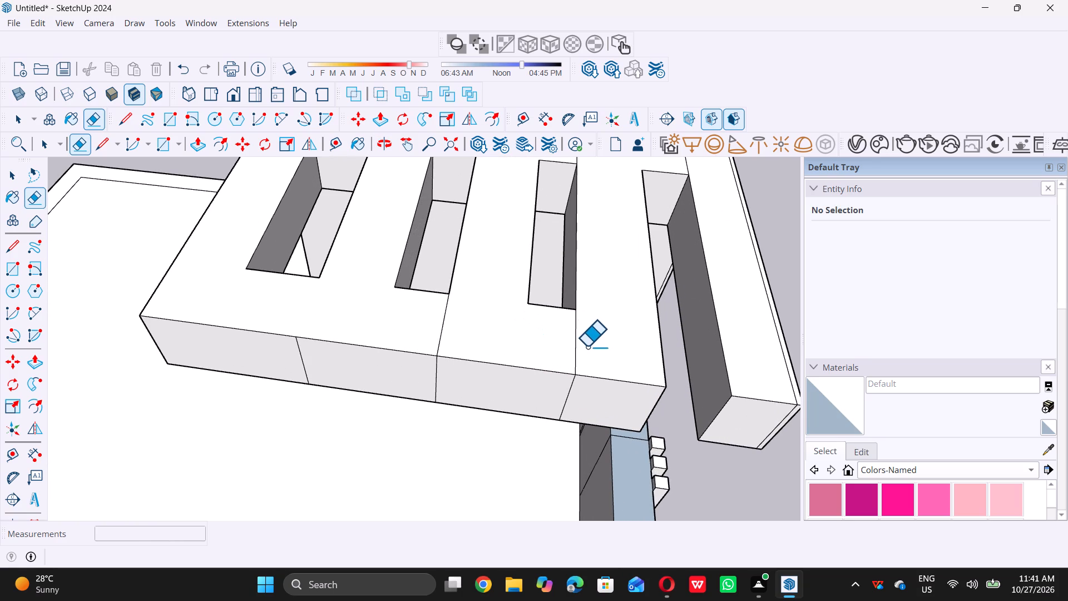
{"action": "double_click", "coordinate": [574, 343]}
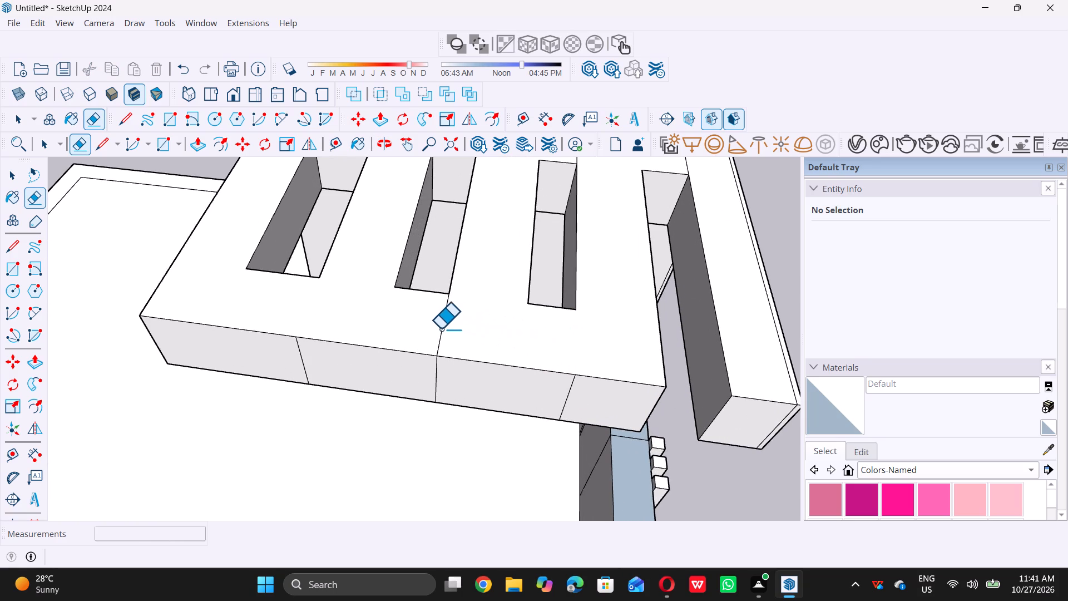
{"action": "double_click", "coordinate": [441, 327]}
Erase the three vertical seam lines on the outer end face of the joined beams.
{"action": "middle_click_drag", "start_coordinate": [379, 408], "coordinate": [401, 260]}
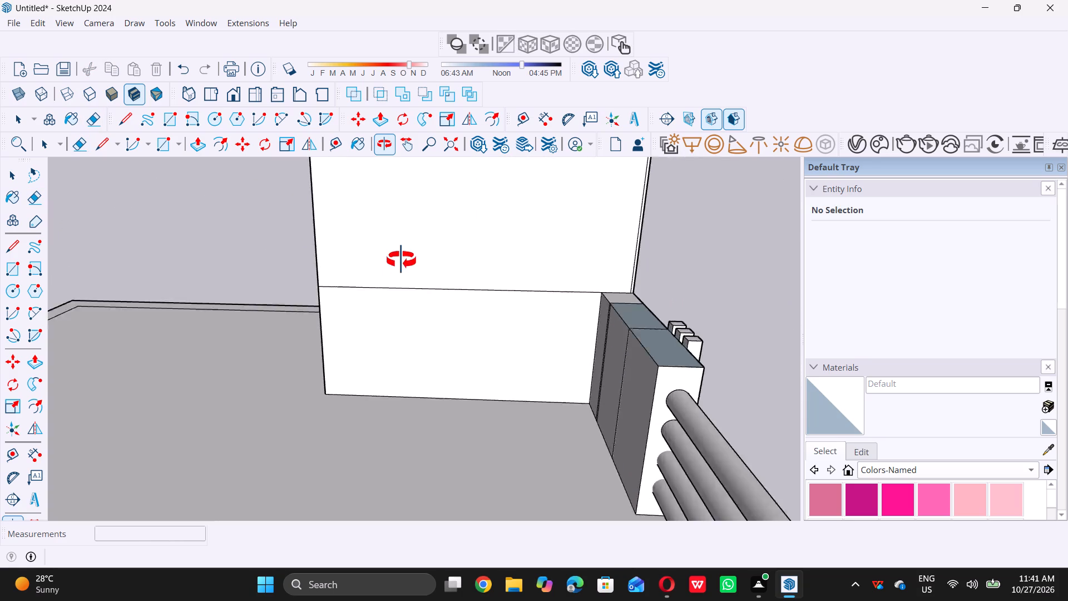
{"action": "middle_click_drag", "start_coordinate": [401, 260], "coordinate": [399, 326]}
{"action": "scroll", "coordinate": [402, 333], "scroll_direction": "up", "scroll_amount": 1}
{"action": "scroll", "coordinate": [411, 383], "scroll_direction": "down", "scroll_amount": 12}
{"action": "middle_click_drag", "start_coordinate": [434, 378], "coordinate": [434, 296]}
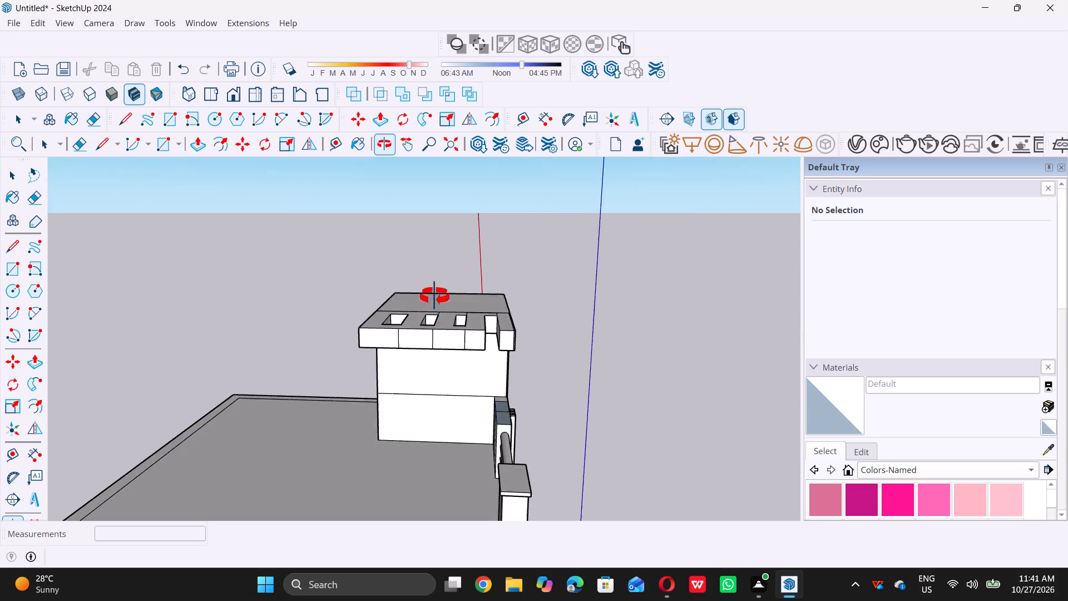
{"action": "middle_click_drag", "start_coordinate": [434, 296], "coordinate": [439, 272]}
{"action": "scroll", "coordinate": [439, 324], "scroll_direction": "up", "scroll_amount": 6}
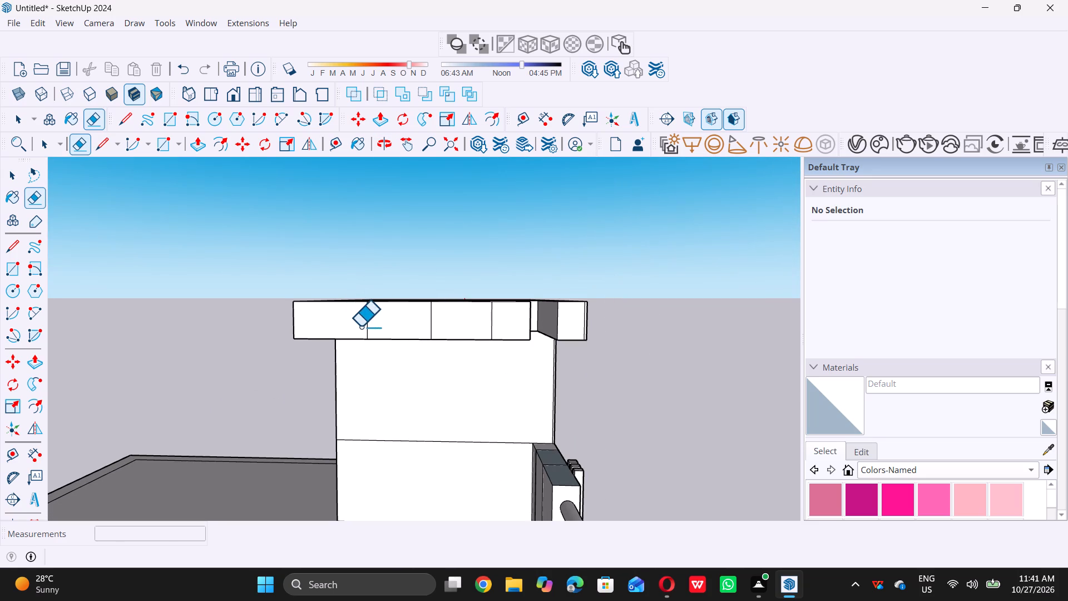
{"action": "left_click", "coordinate": [367, 322]}
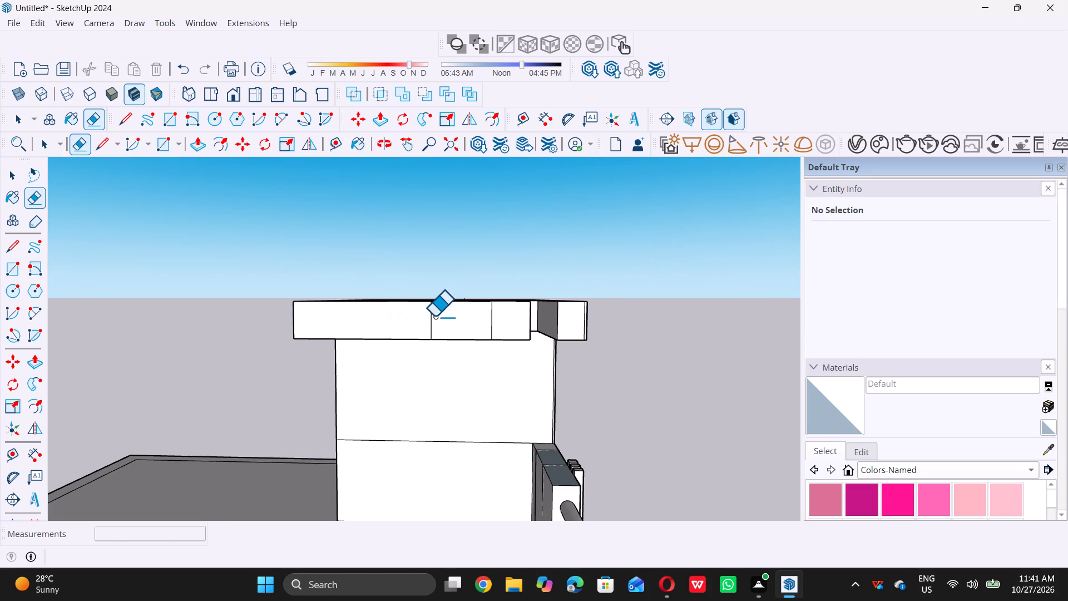
{"action": "left_click", "coordinate": [431, 313]}
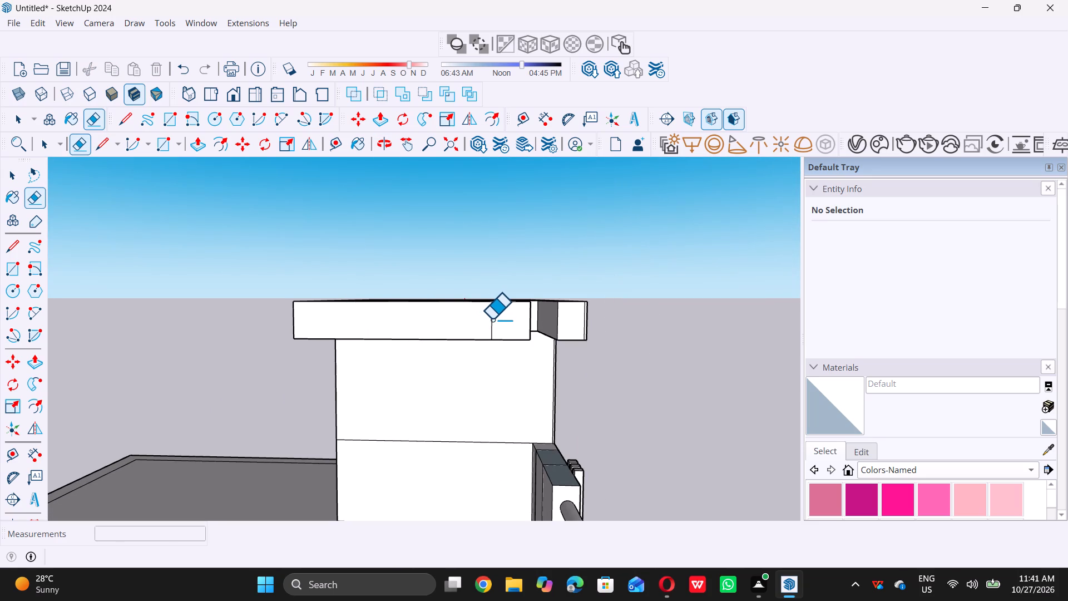
{"action": "double_click", "coordinate": [492, 319]}
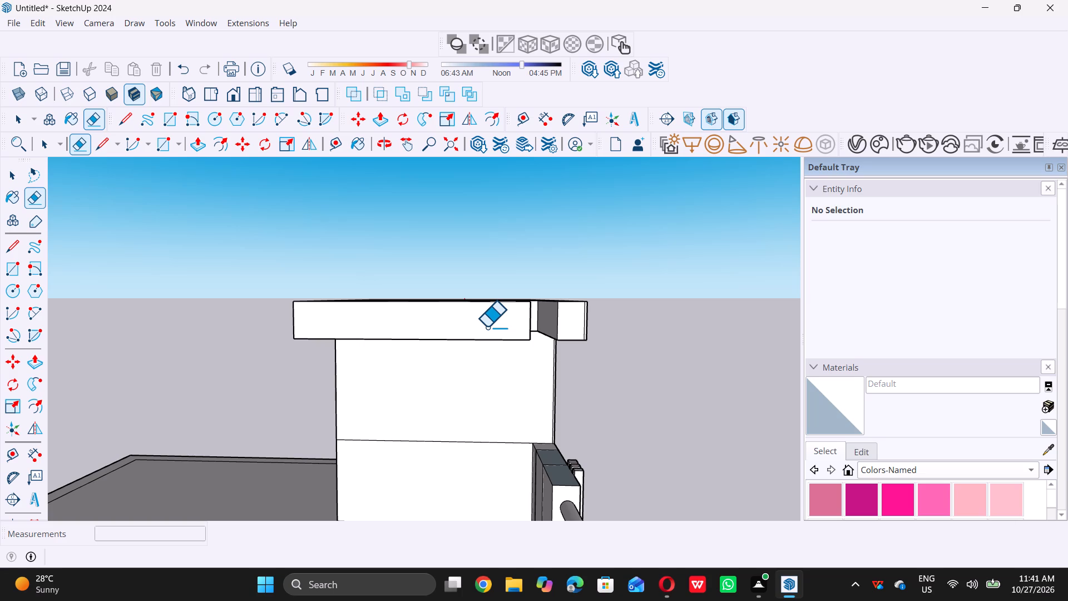
Push/Pull the fourth beam's end side face about 8 7/16" to meet the edge of the last separate beam.
{"action": "scroll", "coordinate": [478, 278], "scroll_direction": "down", "scroll_amount": 5}
{"action": "middle_click_drag", "start_coordinate": [498, 280], "coordinate": [411, 359]}
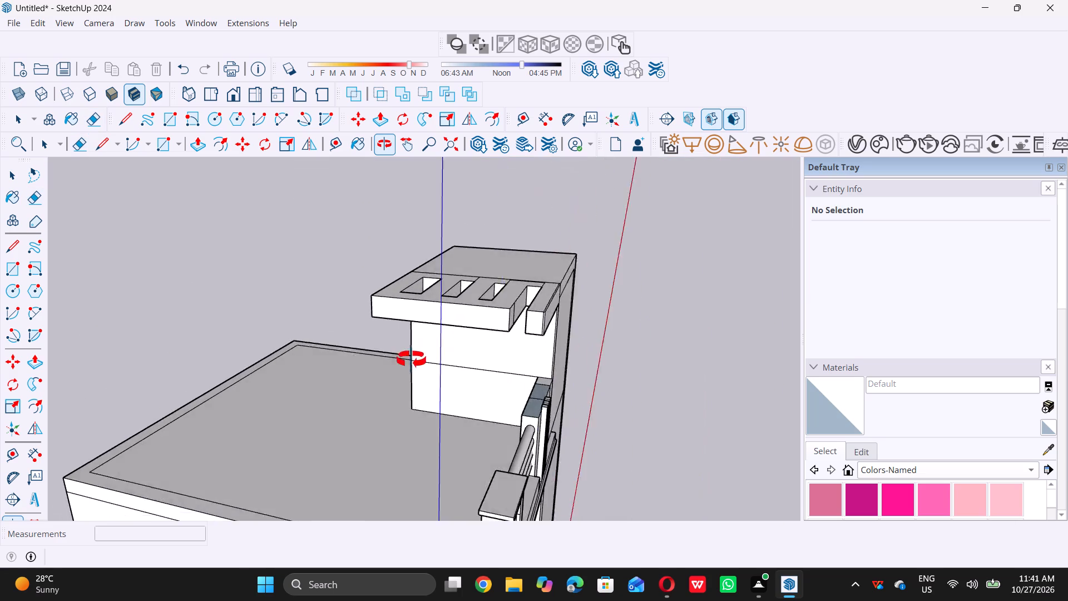
{"action": "middle_click_drag", "start_coordinate": [411, 359], "coordinate": [380, 391]}
{"action": "scroll", "coordinate": [520, 351], "scroll_direction": "up", "scroll_amount": 5}
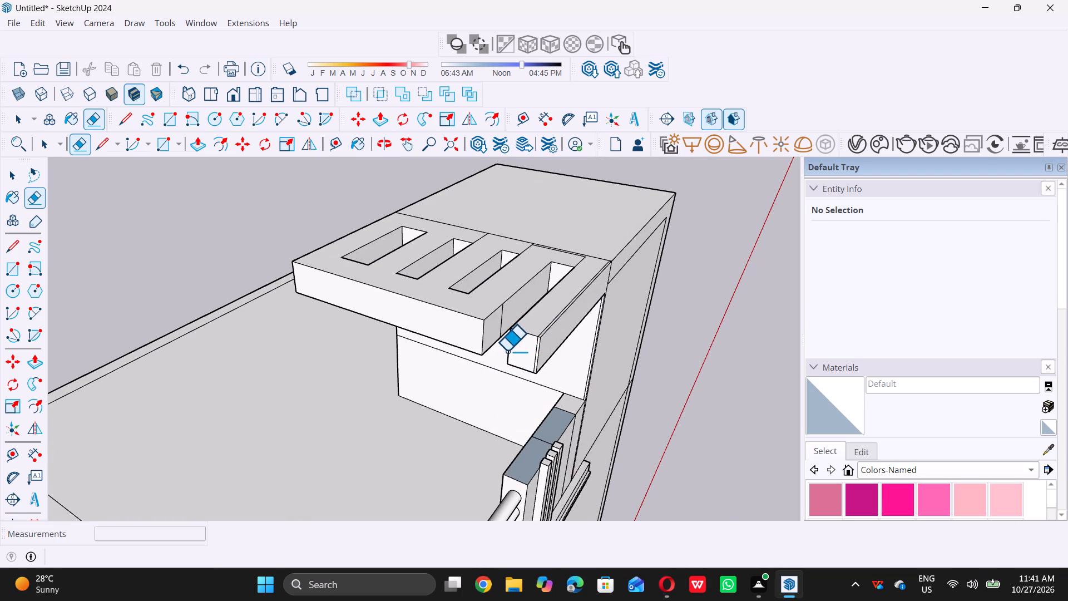
{"action": "key", "text": "space"}
{"action": "middle_click_drag", "start_coordinate": [474, 341], "coordinate": [500, 344]}
{"action": "scroll", "coordinate": [518, 339], "scroll_direction": "up", "scroll_amount": 10}
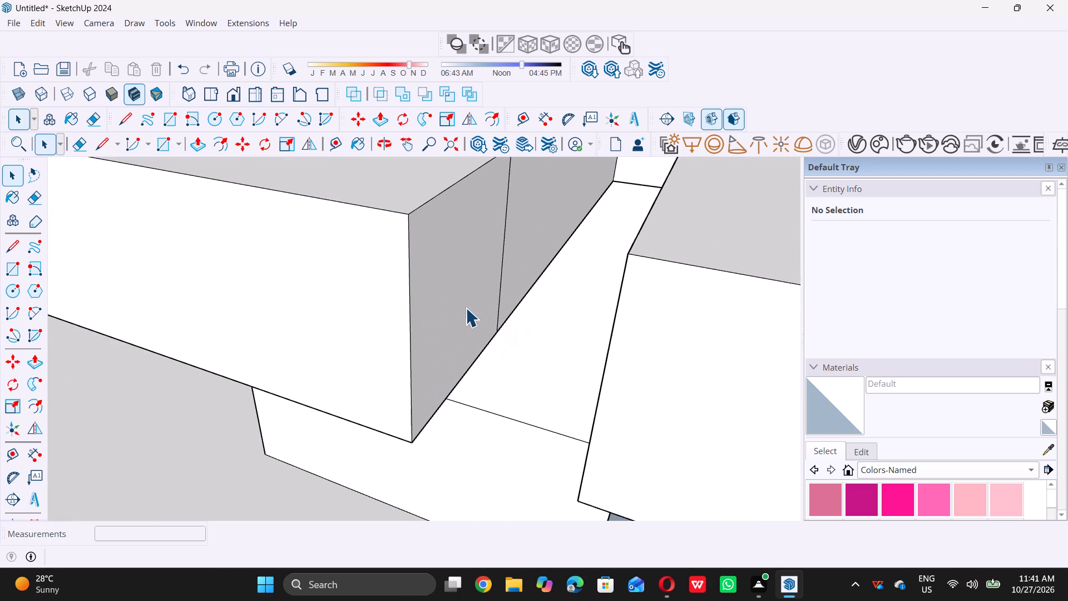
{"action": "left_click", "coordinate": [465, 308]}
{"action": "key", "text": "p"}
{"action": "left_click", "coordinate": [461, 307]}
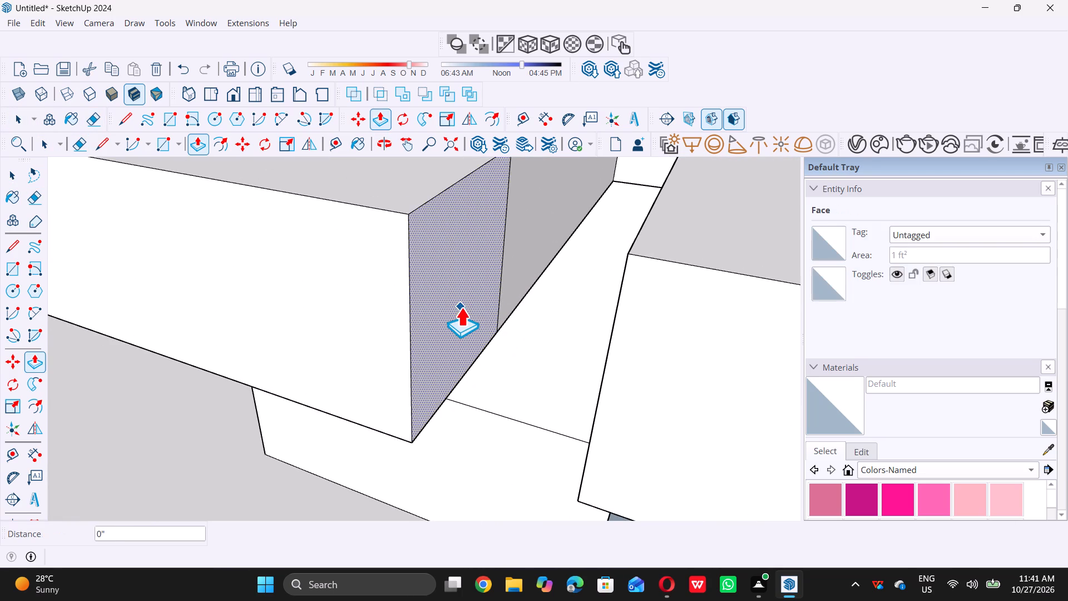
{"action": "left_click", "coordinate": [607, 353]}
{"action": "middle_click", "coordinate": [607, 353]}
{"action": "double_click", "coordinate": [607, 353]}
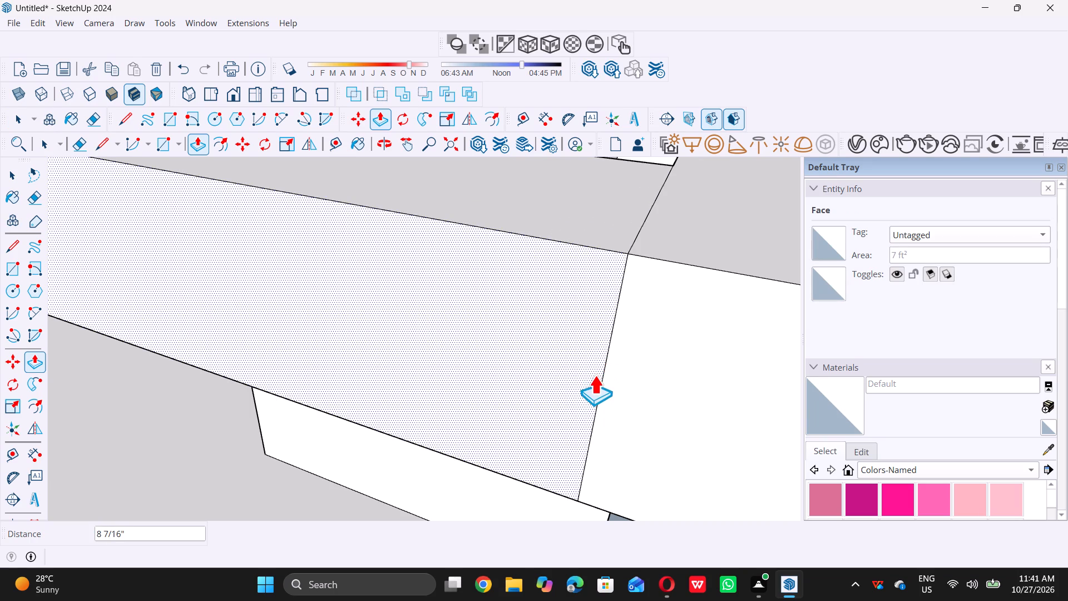
{"action": "key", "text": "space"}
Erase the remaining vertical seam line on the canopy's outer end face, beside the last joined beam.
{"action": "scroll", "coordinate": [596, 375], "scroll_direction": "down", "scroll_amount": 17}
{"action": "middle_click_drag", "start_coordinate": [609, 395], "coordinate": [617, 362]}
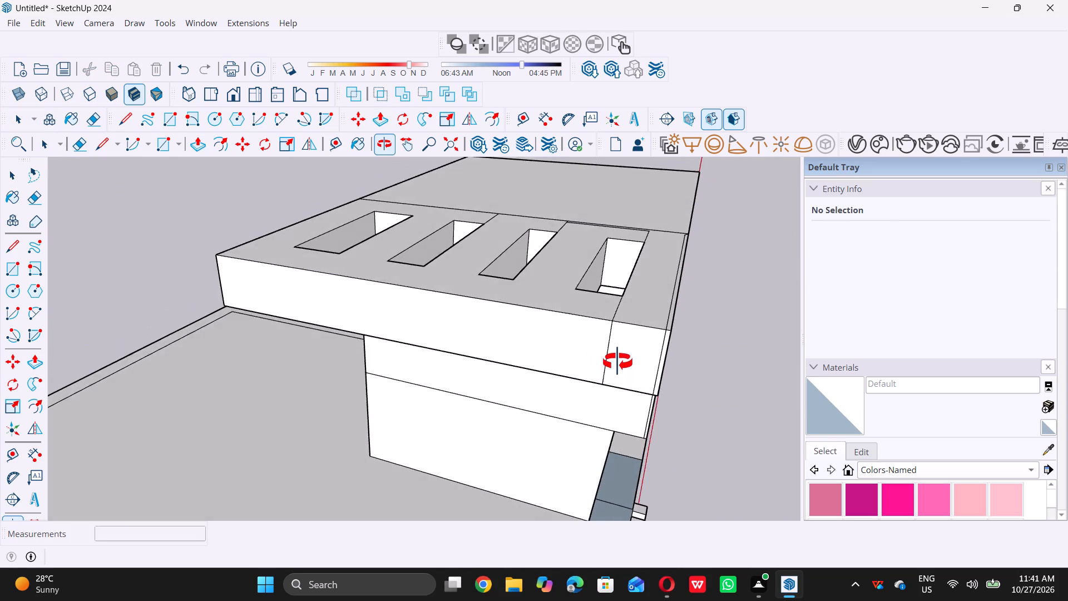
{"action": "middle_click_drag", "start_coordinate": [617, 362], "coordinate": [617, 351]}
{"action": "scroll", "coordinate": [617, 351], "scroll_direction": "up", "scroll_amount": 4}
{"action": "key", "text": "e"}
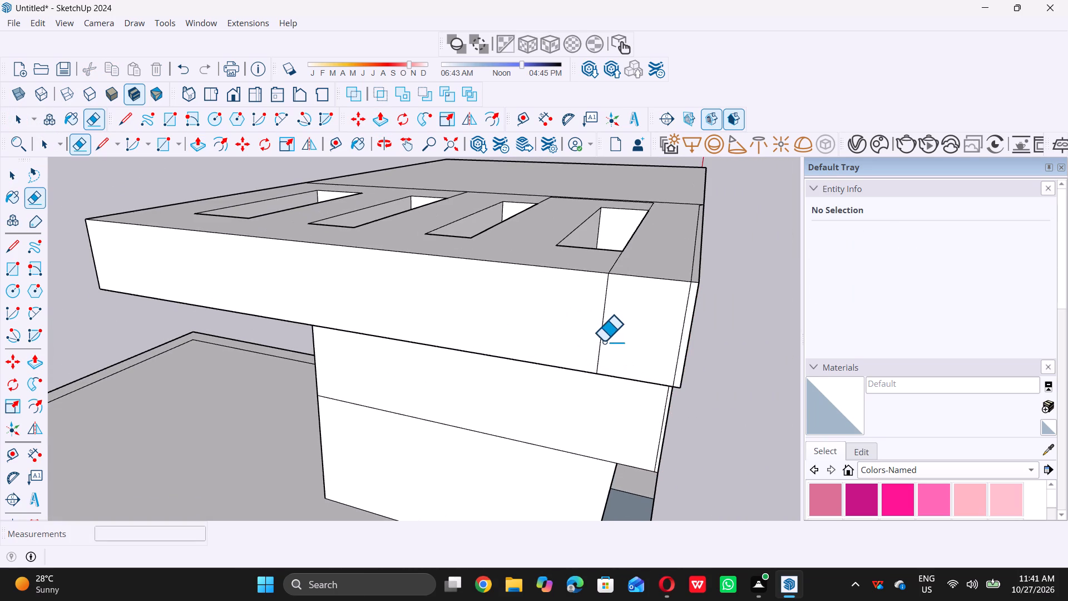
{"action": "left_click", "coordinate": [602, 320]}
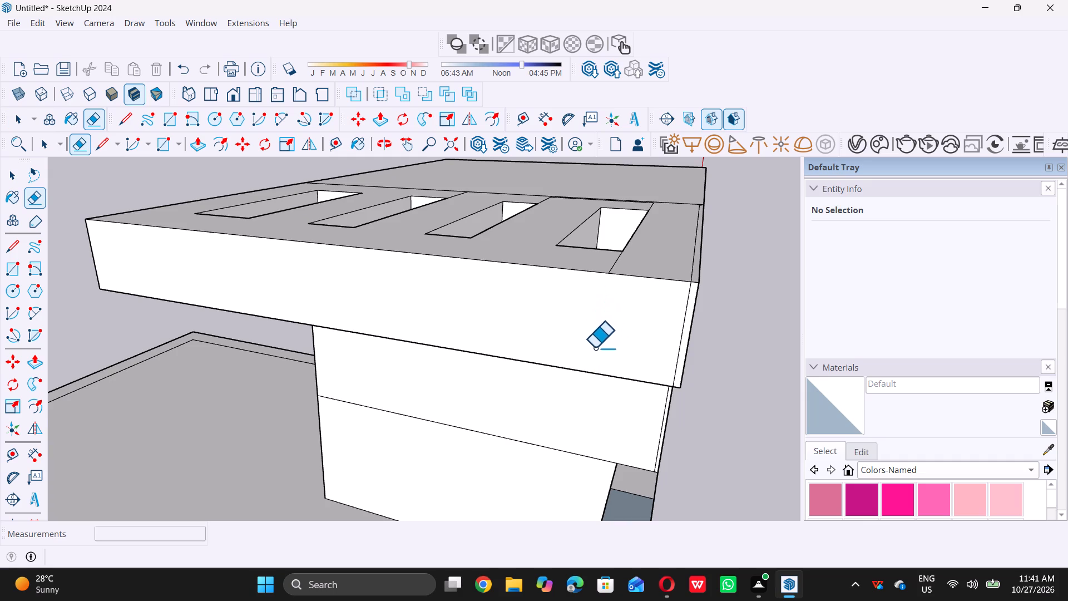
Examine the joined slotted canopy and the whole building from the side, above and below.
{"action": "scroll", "coordinate": [593, 351], "scroll_direction": "down", "scroll_amount": 12}
{"action": "middle_click_drag", "start_coordinate": [610, 346], "coordinate": [371, 311]}
{"action": "scroll", "coordinate": [414, 328], "scroll_direction": "down", "scroll_amount": 4}
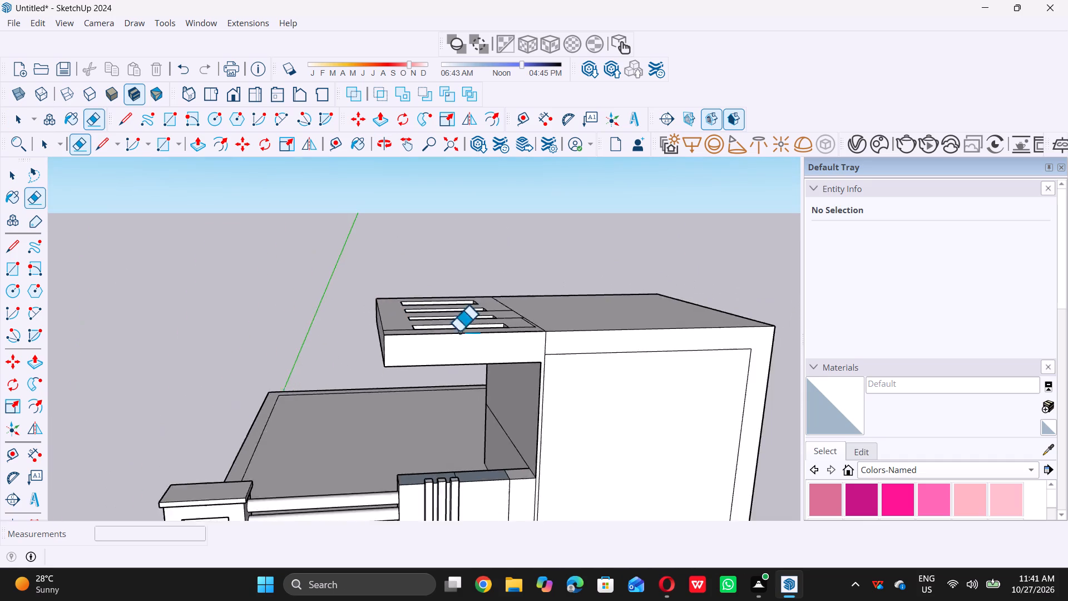
{"action": "scroll", "coordinate": [459, 331], "scroll_direction": "down", "scroll_amount": 10}
{"action": "scroll", "coordinate": [515, 411], "scroll_direction": "down", "scroll_amount": 7}
{"action": "middle_click_drag", "start_coordinate": [522, 415], "coordinate": [487, 367]}
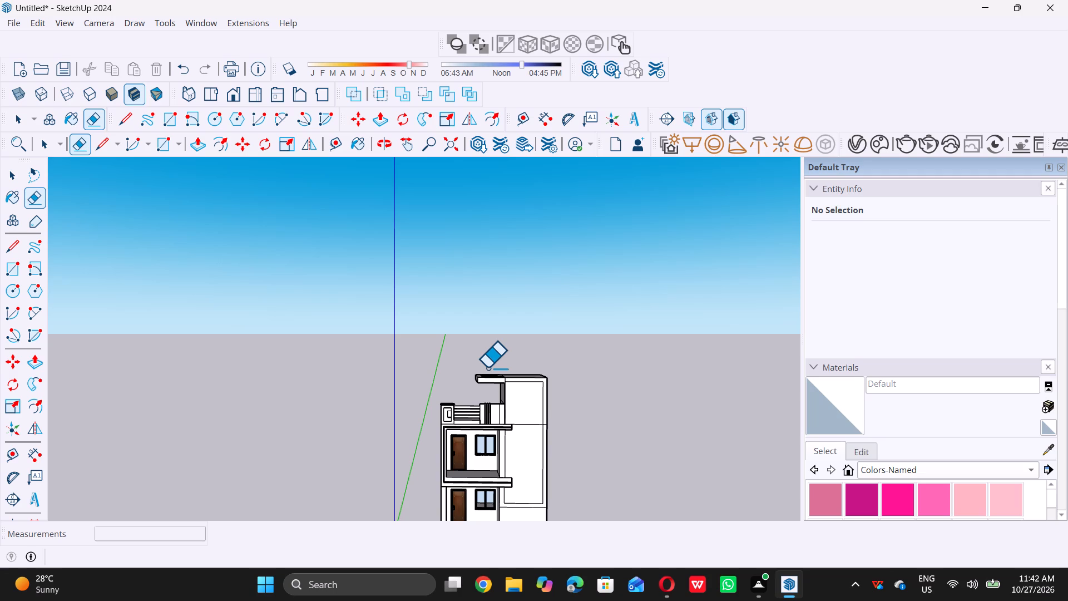
{"action": "scroll", "coordinate": [477, 357], "scroll_direction": "down", "scroll_amount": 5}
{"action": "middle_click_drag", "start_coordinate": [464, 350], "coordinate": [513, 420]}
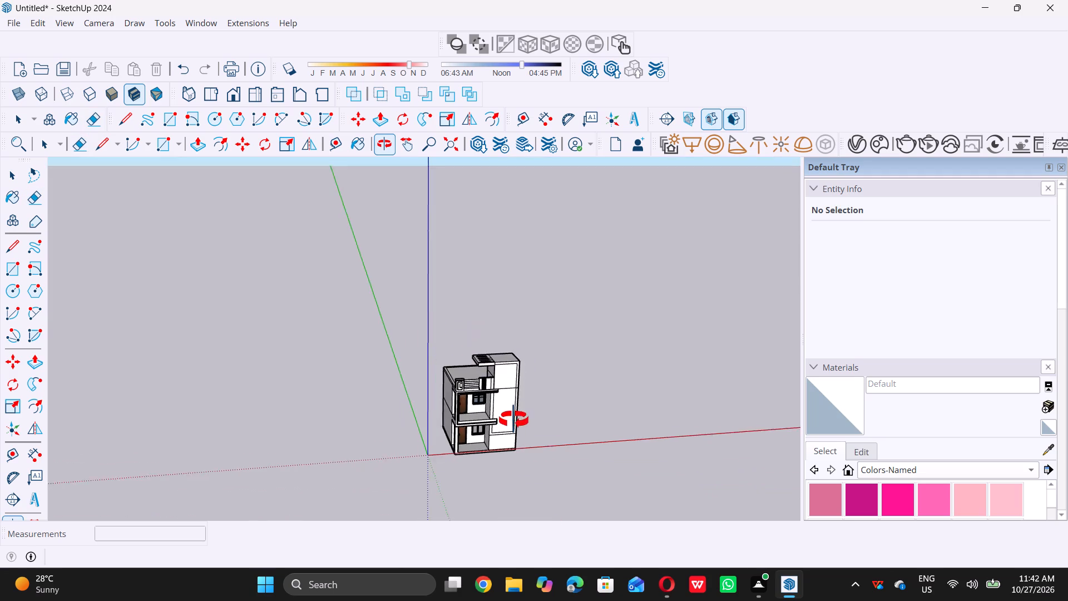
{"action": "middle_click_drag", "start_coordinate": [513, 420], "coordinate": [524, 423]}
{"action": "scroll", "coordinate": [485, 385], "scroll_direction": "up", "scroll_amount": 9}
{"action": "scroll", "coordinate": [464, 311], "scroll_direction": "down", "scroll_amount": 6}
{"action": "middle_click_drag", "start_coordinate": [468, 316], "coordinate": [486, 348]}
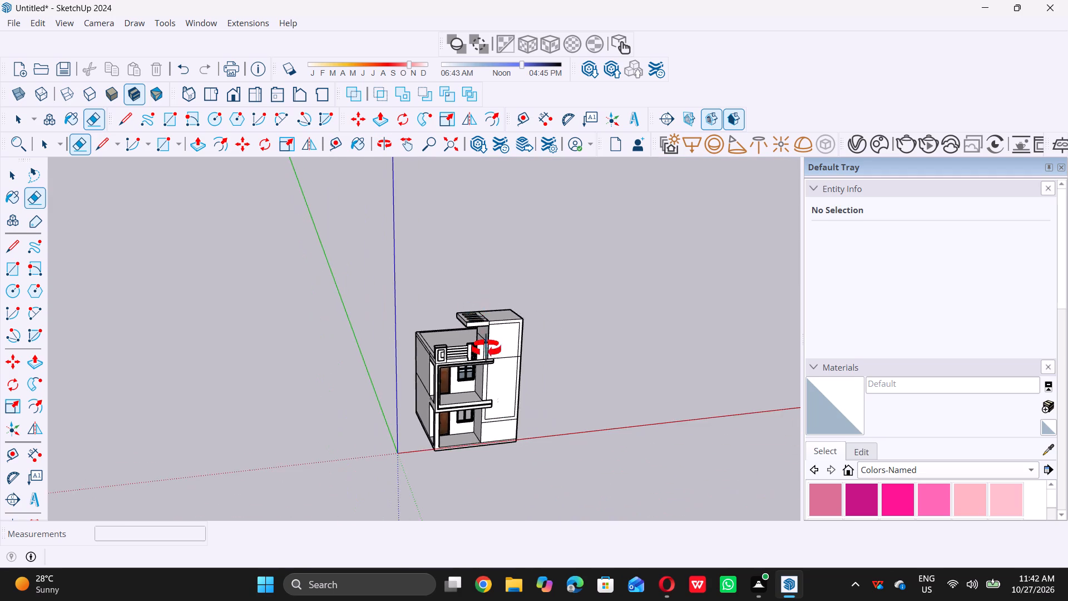
{"action": "middle_click_drag", "start_coordinate": [486, 348], "coordinate": [508, 370]}
{"action": "scroll", "coordinate": [468, 331], "scroll_direction": "up", "scroll_amount": 17}
{"action": "scroll", "coordinate": [490, 381], "scroll_direction": "down", "scroll_amount": 2}
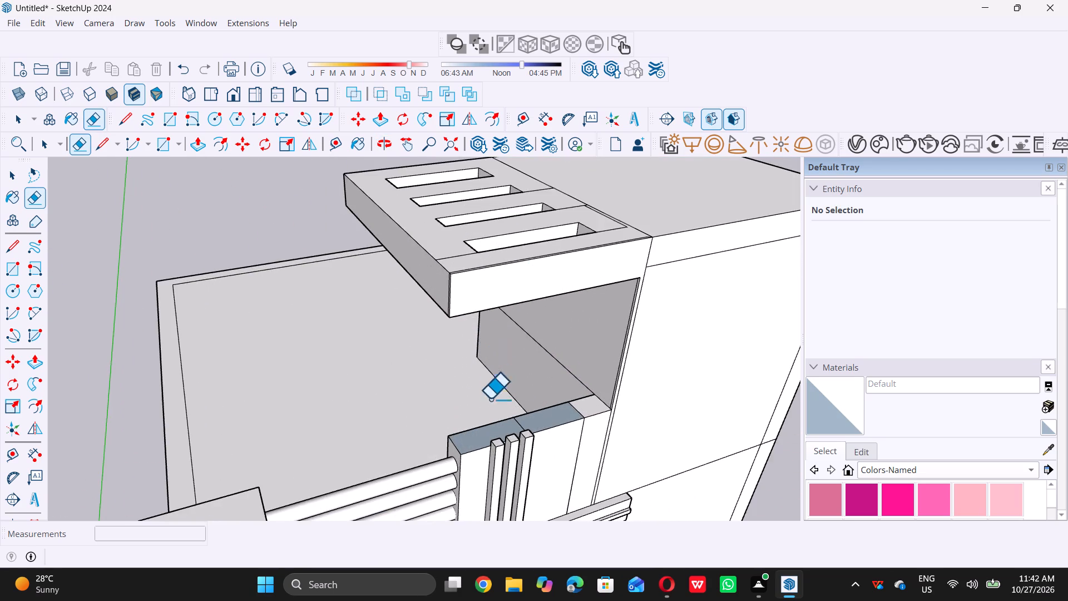
{"action": "scroll", "coordinate": [490, 398], "scroll_direction": "down", "scroll_amount": 11}
{"action": "key", "text": "space"}
{"action": "scroll", "coordinate": [576, 416], "scroll_direction": "down", "scroll_amount": 5}
{"action": "middle_click_drag", "start_coordinate": [515, 385], "coordinate": [509, 382]}
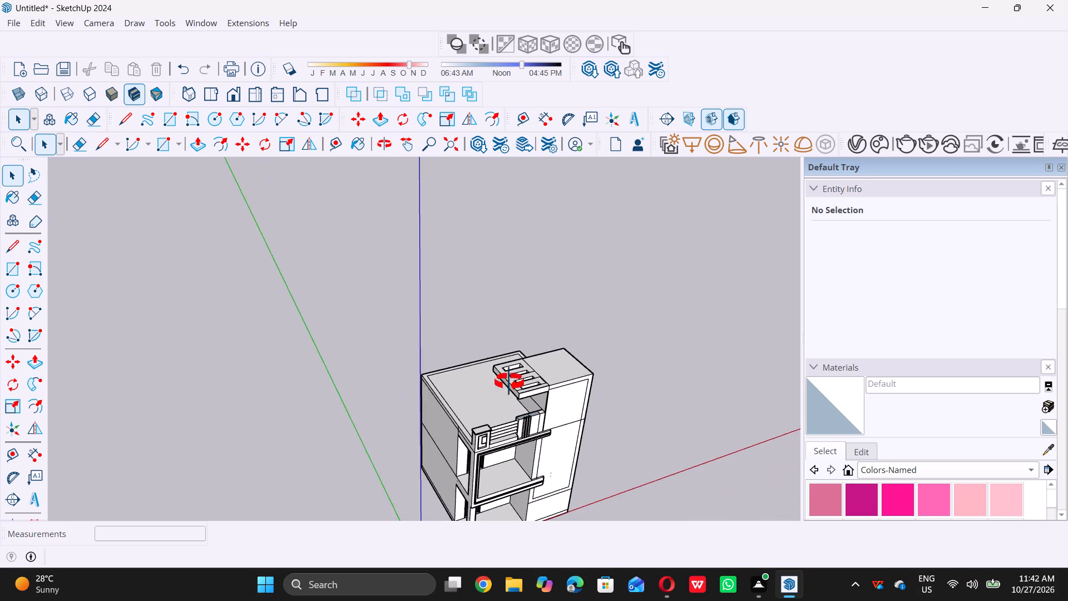
{"action": "middle_click_drag", "start_coordinate": [509, 382], "coordinate": [357, 297]}
{"action": "scroll", "coordinate": [429, 317], "scroll_direction": "down", "scroll_amount": 5}
{"action": "middle_click_drag", "start_coordinate": [473, 371], "coordinate": [512, 295]}
{"action": "scroll", "coordinate": [498, 342], "scroll_direction": "up", "scroll_amount": 3}
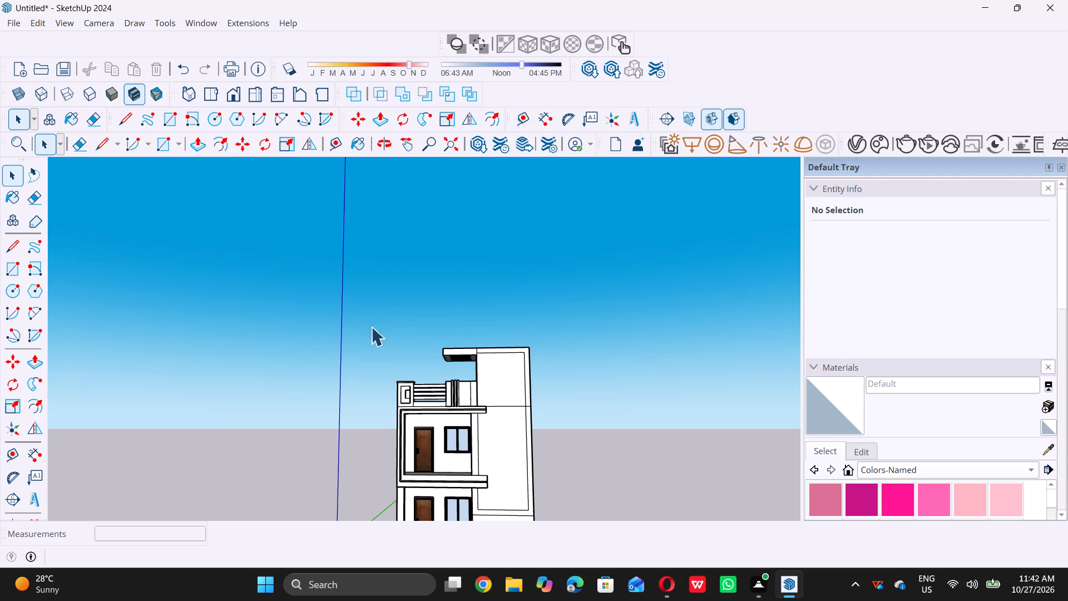
Erase the four seam lines on the canopy's underside between the slots and its outer edge.
{"action": "scroll", "coordinate": [423, 356], "scroll_direction": "up", "scroll_amount": 10}
{"action": "scroll", "coordinate": [467, 339], "scroll_direction": "up", "scroll_amount": 1}
{"action": "middle_click_drag", "start_coordinate": [467, 339], "coordinate": [458, 283]}
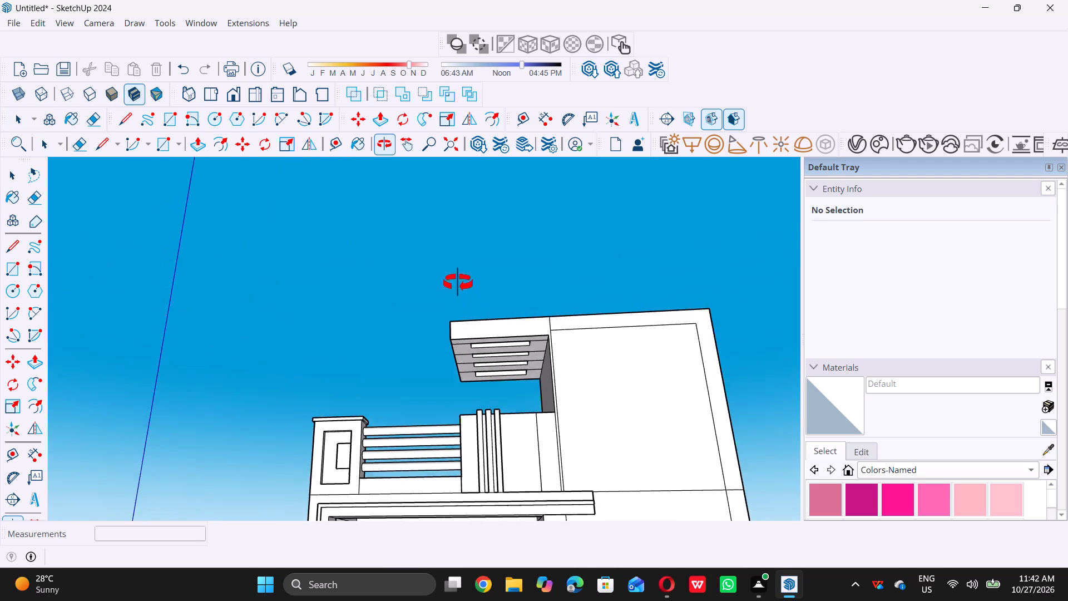
{"action": "middle_click_drag", "start_coordinate": [458, 283], "coordinate": [457, 280]}
{"action": "scroll", "coordinate": [464, 341], "scroll_direction": "up", "scroll_amount": 10}
{"action": "middle_click_drag", "start_coordinate": [466, 339], "coordinate": [477, 277]}
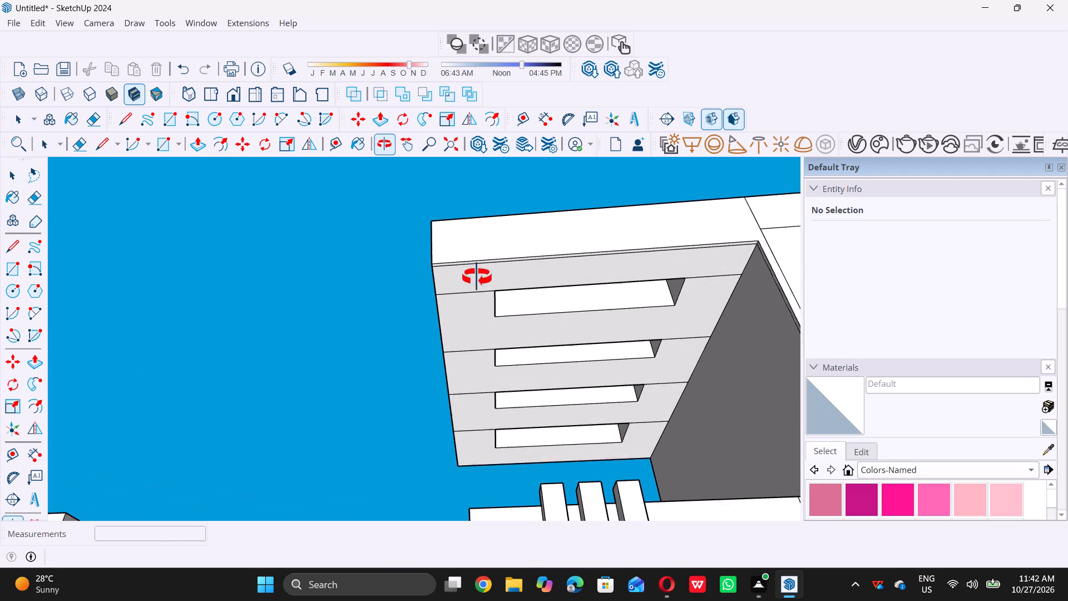
{"action": "middle_click_drag", "start_coordinate": [477, 277], "coordinate": [477, 275]}
{"action": "scroll", "coordinate": [477, 276], "scroll_direction": "up", "scroll_amount": 5}
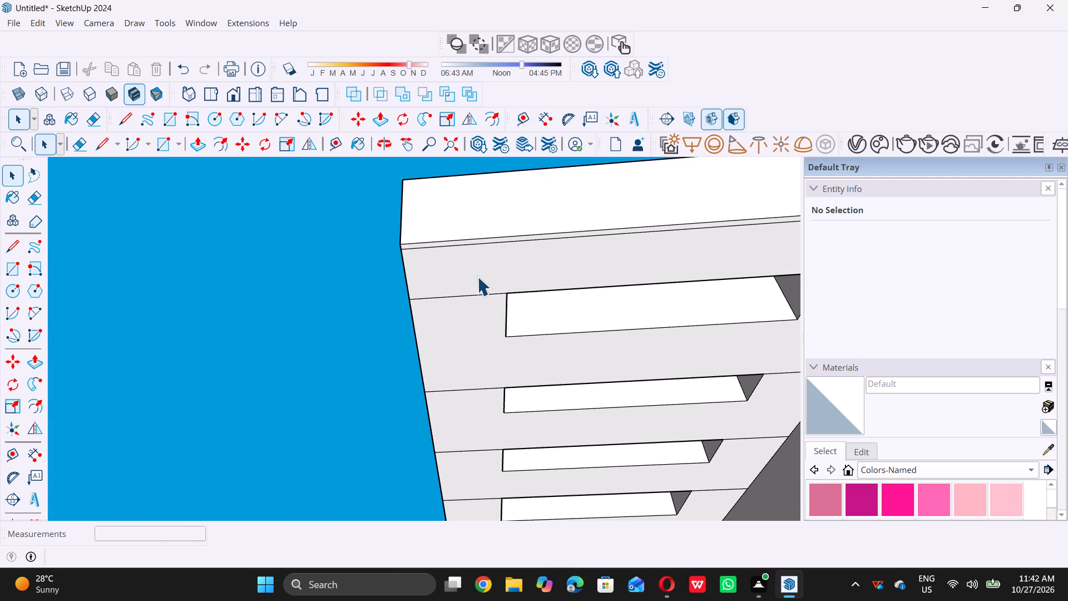
{"action": "key", "text": "e"}
{"action": "left_click", "coordinate": [467, 294]}
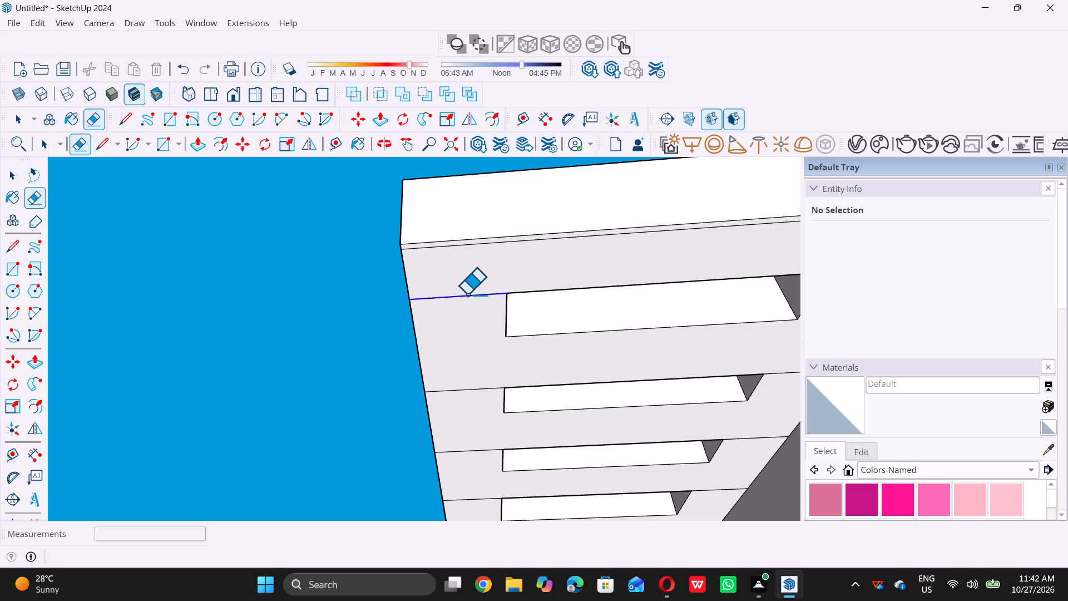
{"action": "left_click", "coordinate": [470, 390]}
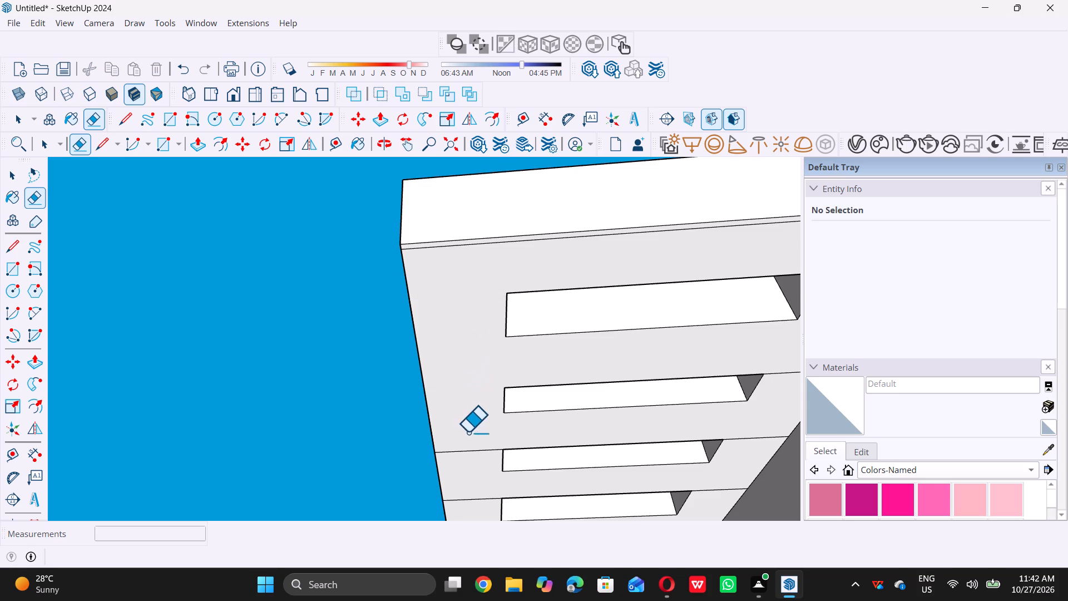
{"action": "scroll", "coordinate": [471, 448], "scroll_direction": "up", "scroll_amount": 4}
{"action": "left_click", "coordinate": [471, 452]}
{"action": "scroll", "coordinate": [458, 411], "scroll_direction": "down", "scroll_amount": 9}
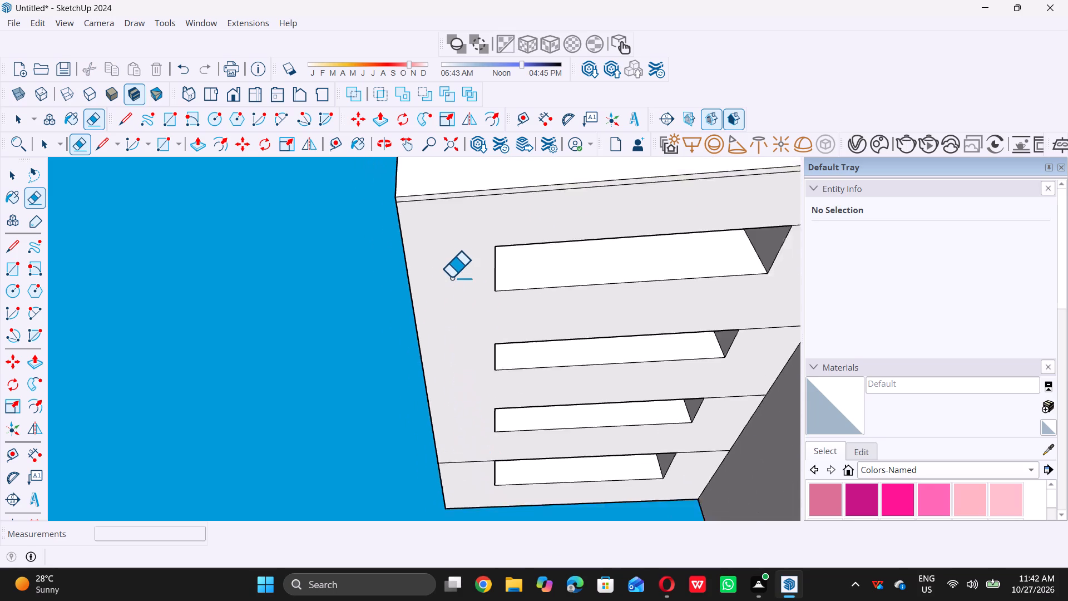
{"action": "scroll", "coordinate": [462, 420], "scroll_direction": "up", "scroll_amount": 4}
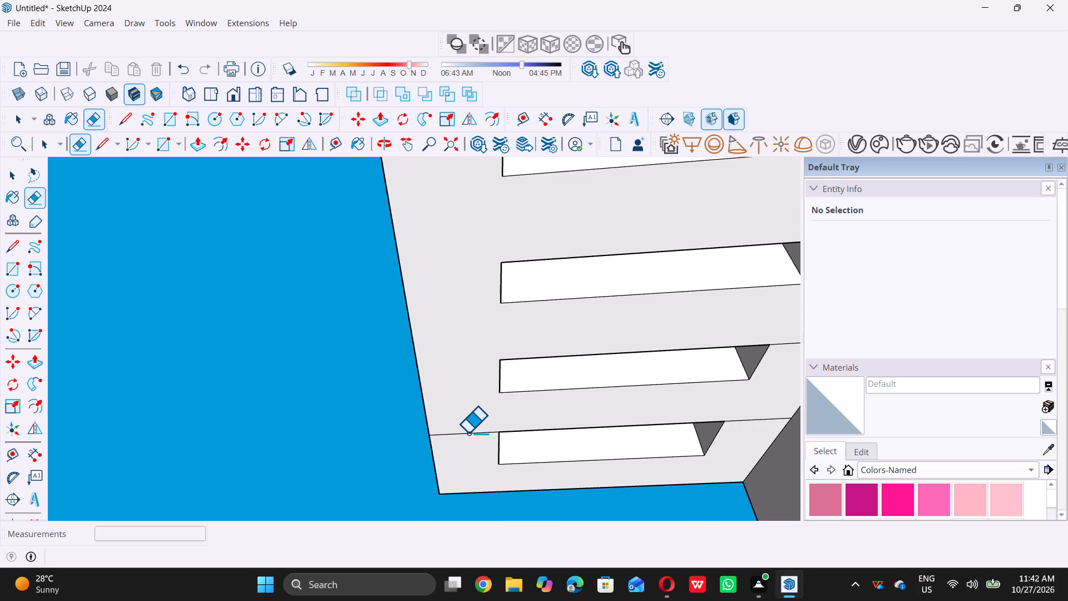
{"action": "left_click", "coordinate": [468, 432]}
Erase the four seam lines on the canopy's underside between the slots and the wall.
{"action": "scroll", "coordinate": [420, 406], "scroll_direction": "down", "scroll_amount": 5}
{"action": "scroll", "coordinate": [602, 319], "scroll_direction": "up", "scroll_amount": 5}
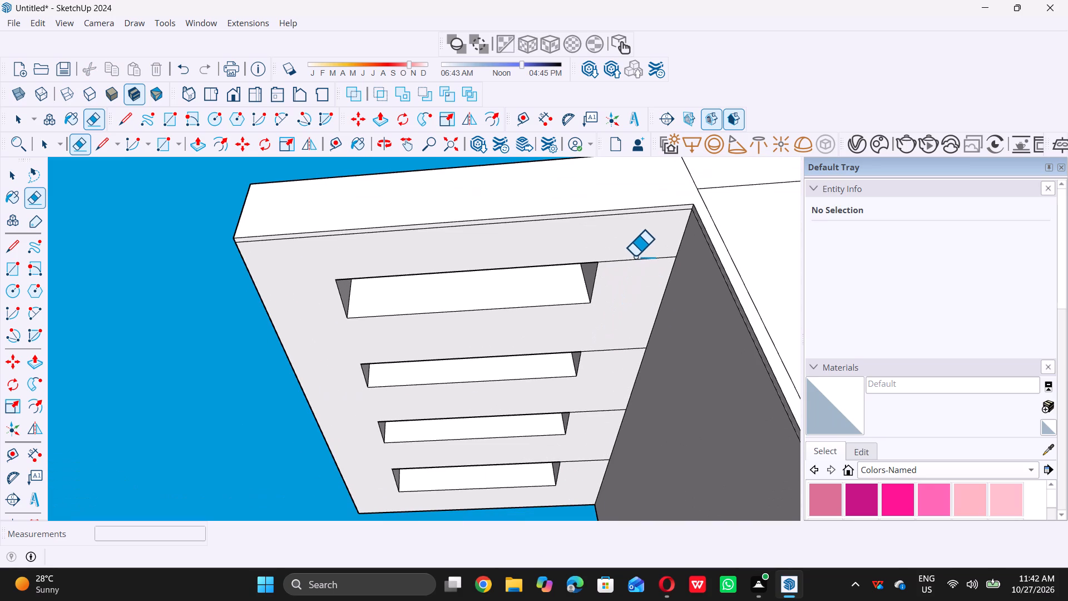
{"action": "left_click", "coordinate": [636, 258]}
{"action": "middle_click", "coordinate": [636, 258]}
{"action": "left_click", "coordinate": [636, 258]}
{"action": "left_click", "coordinate": [619, 349]}
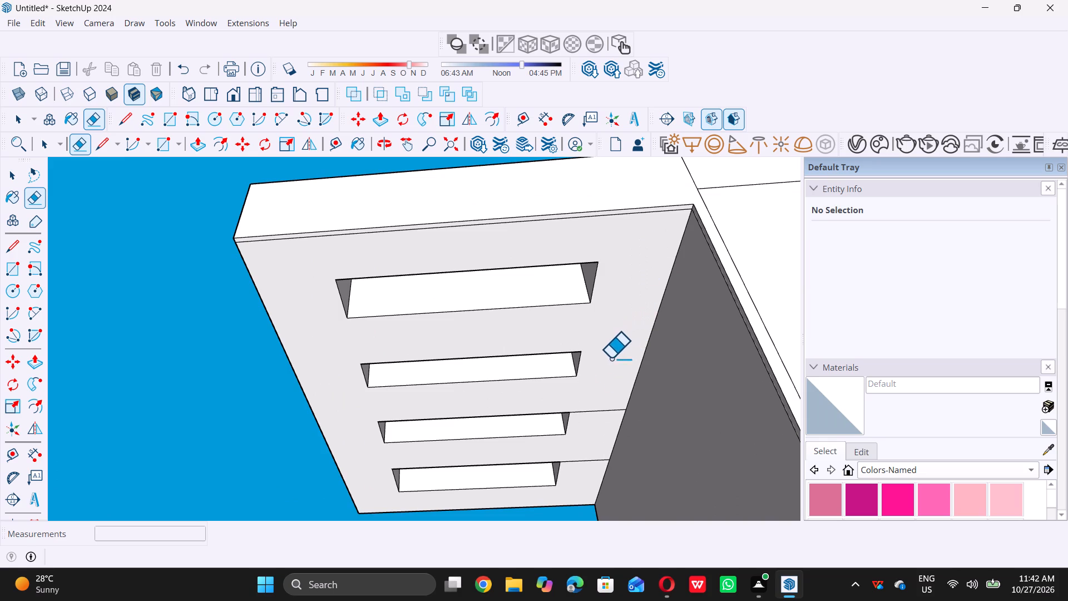
{"action": "left_click", "coordinate": [602, 411]}
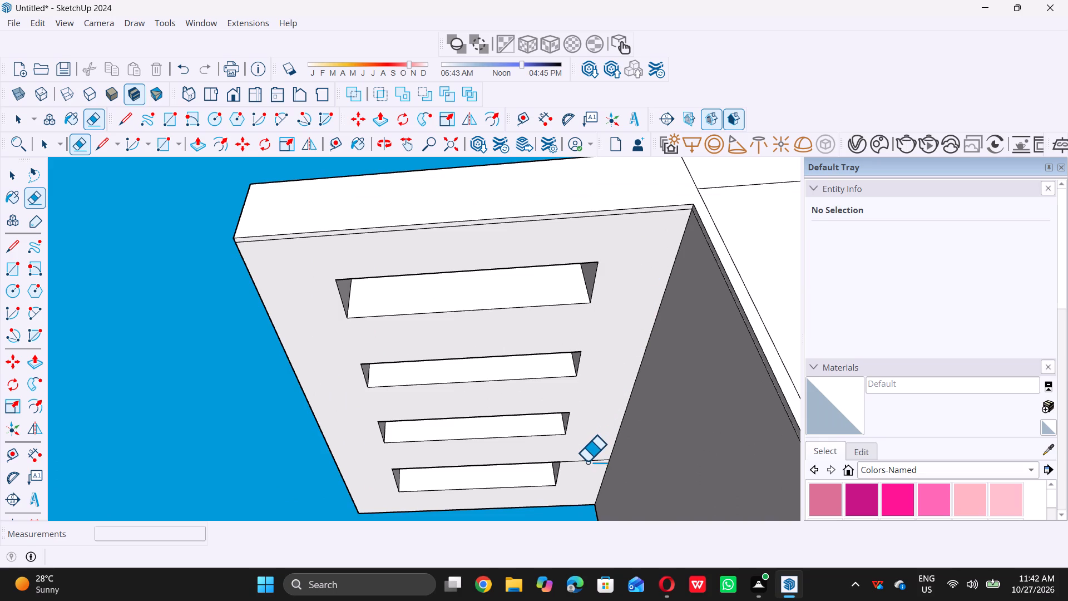
{"action": "left_click", "coordinate": [585, 460]}
{"action": "scroll", "coordinate": [550, 447], "scroll_direction": "down", "scroll_amount": 11}
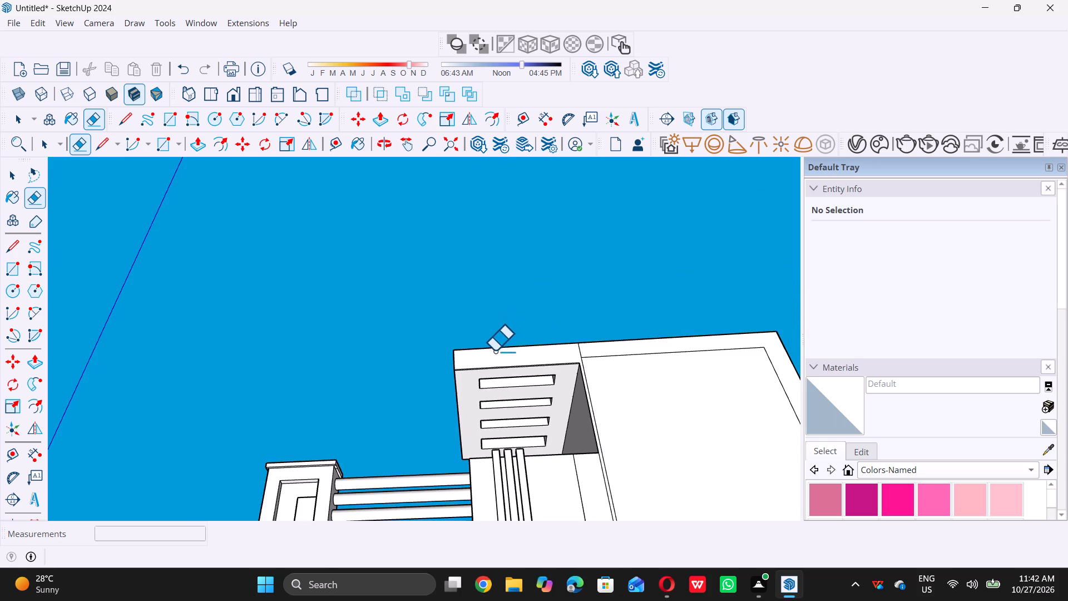
{"action": "key", "text": "space"}
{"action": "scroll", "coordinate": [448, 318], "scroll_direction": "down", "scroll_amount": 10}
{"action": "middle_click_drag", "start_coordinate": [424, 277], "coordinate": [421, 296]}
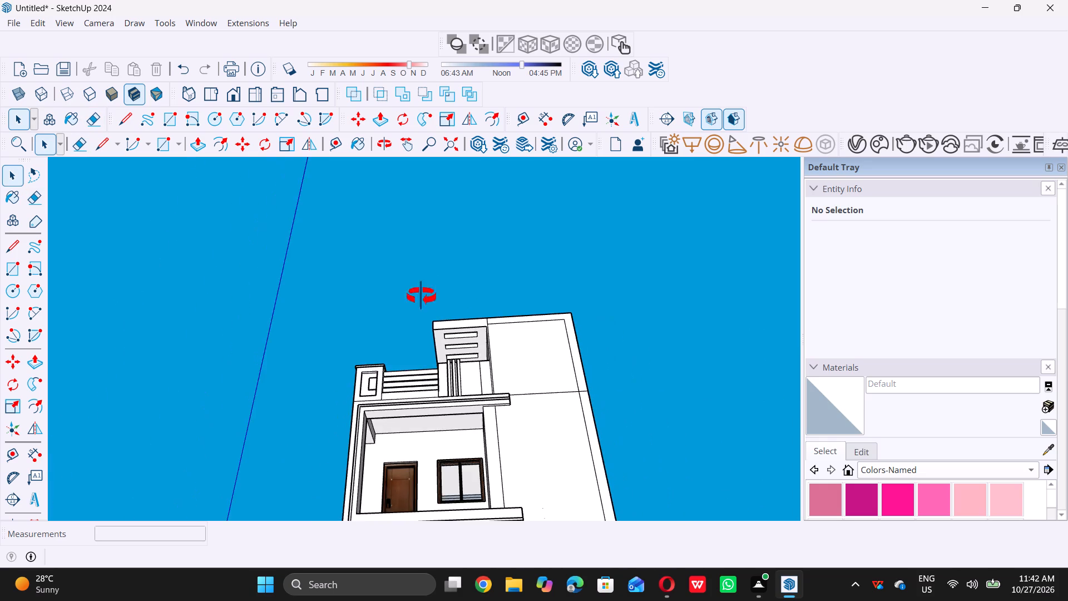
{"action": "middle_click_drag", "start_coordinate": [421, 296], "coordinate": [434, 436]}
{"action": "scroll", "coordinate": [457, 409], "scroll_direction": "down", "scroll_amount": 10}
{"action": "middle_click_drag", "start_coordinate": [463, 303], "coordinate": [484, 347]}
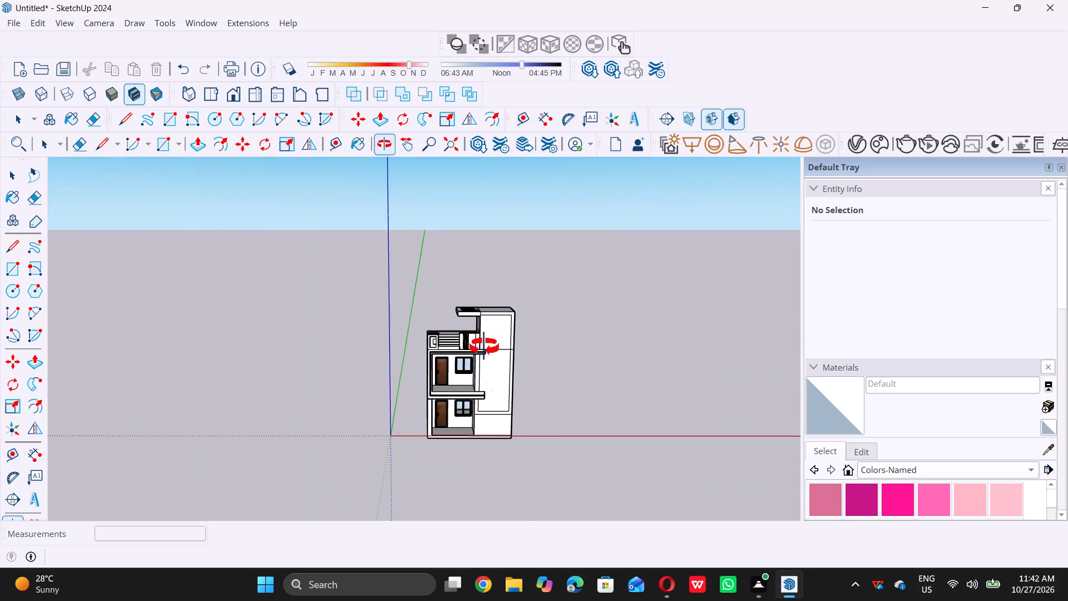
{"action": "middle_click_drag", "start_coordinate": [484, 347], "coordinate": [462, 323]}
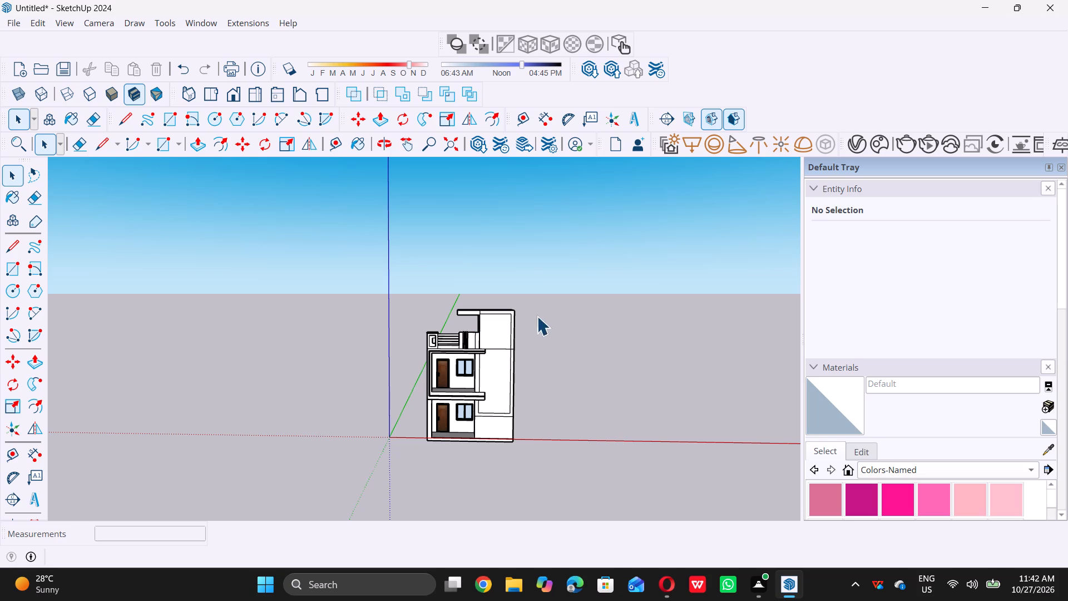
Examine the canopy and the building's upper storeys from below, above and the front.
{"action": "middle_click_drag", "start_coordinate": [494, 327], "coordinate": [480, 316]}
{"action": "scroll", "coordinate": [474, 316], "scroll_direction": "up", "scroll_amount": 2}
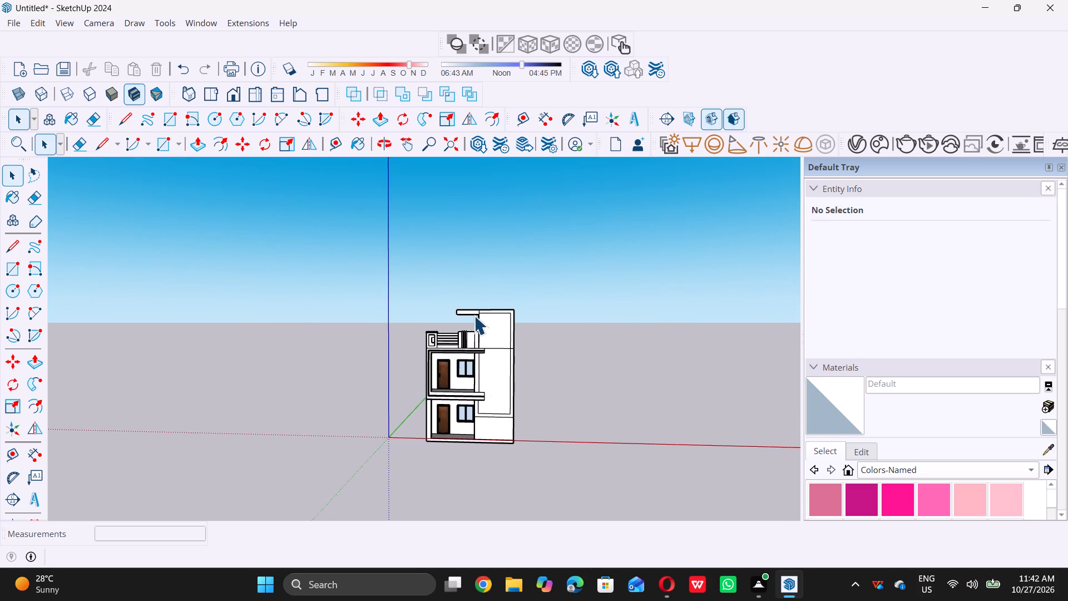
{"action": "scroll", "coordinate": [474, 316], "scroll_direction": "up", "scroll_amount": 9}
{"action": "middle_click_drag", "start_coordinate": [481, 316], "coordinate": [489, 271]}
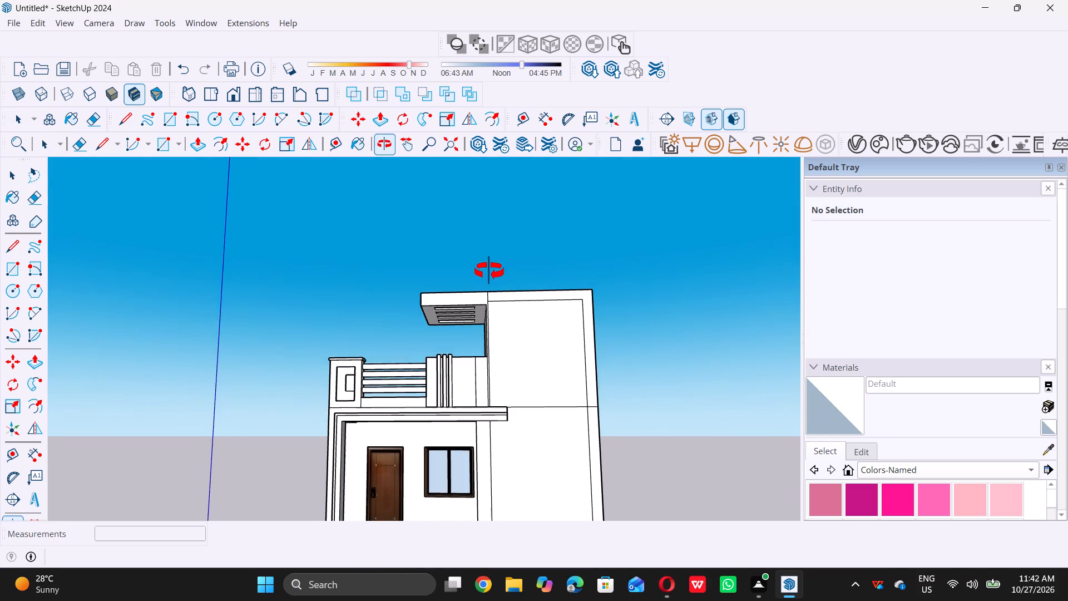
{"action": "middle_click_drag", "start_coordinate": [489, 271], "coordinate": [475, 294]}
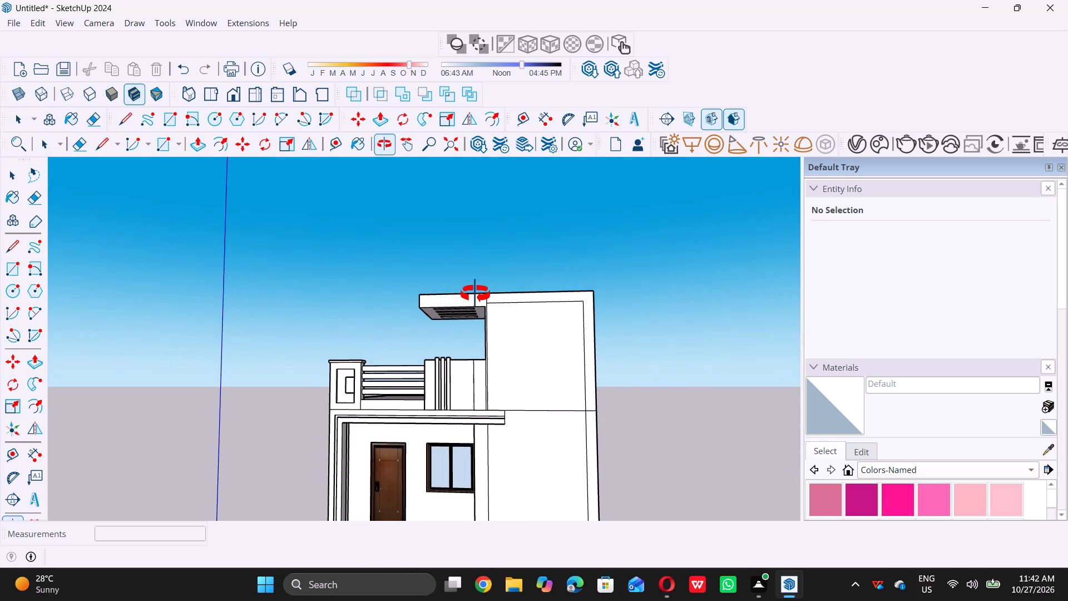
{"action": "middle_click_drag", "start_coordinate": [475, 294], "coordinate": [566, 421]}
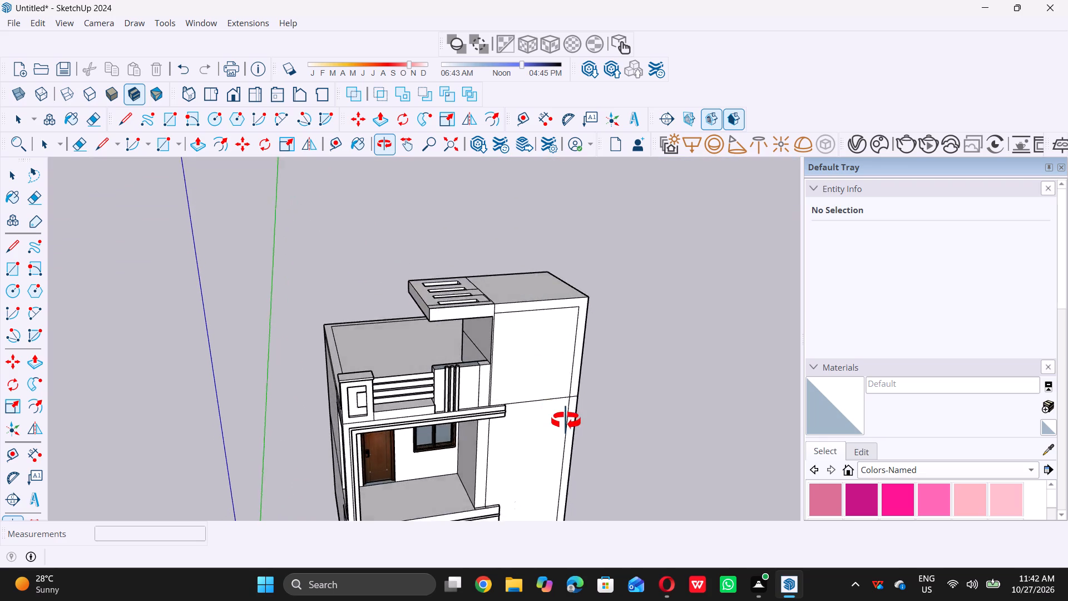
{"action": "middle_click_drag", "start_coordinate": [566, 421], "coordinate": [531, 304]}
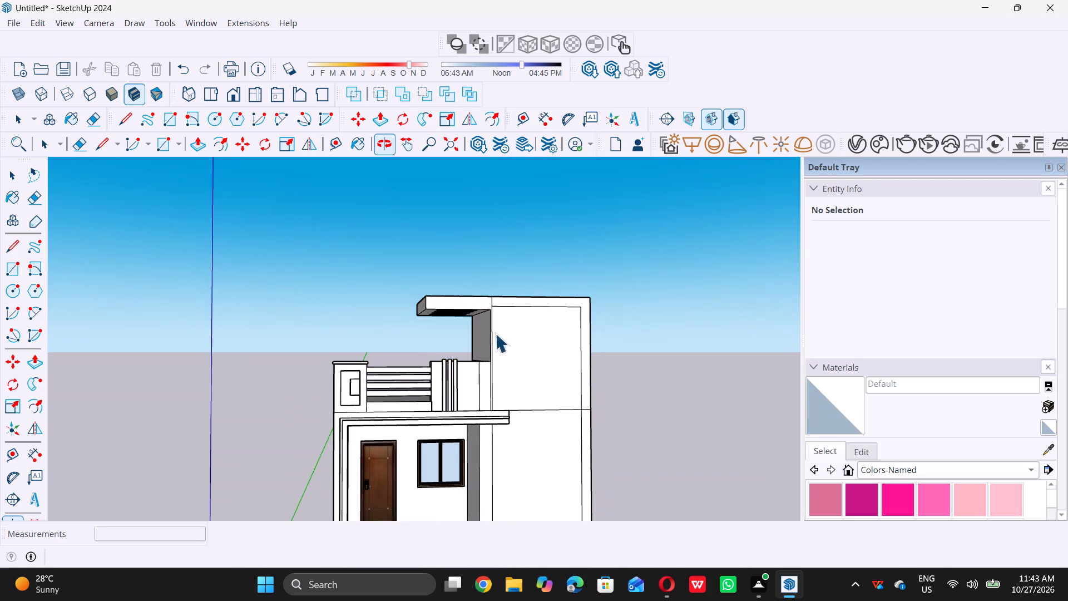
Push/Pull the small top face of the parapet's end next to the tall wall 4' up to the canopy's underside.
{"action": "scroll", "coordinate": [489, 336], "scroll_direction": "up", "scroll_amount": 9}
{"action": "middle_click_drag", "start_coordinate": [438, 337], "coordinate": [543, 421]}
{"action": "scroll", "coordinate": [476, 396], "scroll_direction": "up", "scroll_amount": 2}
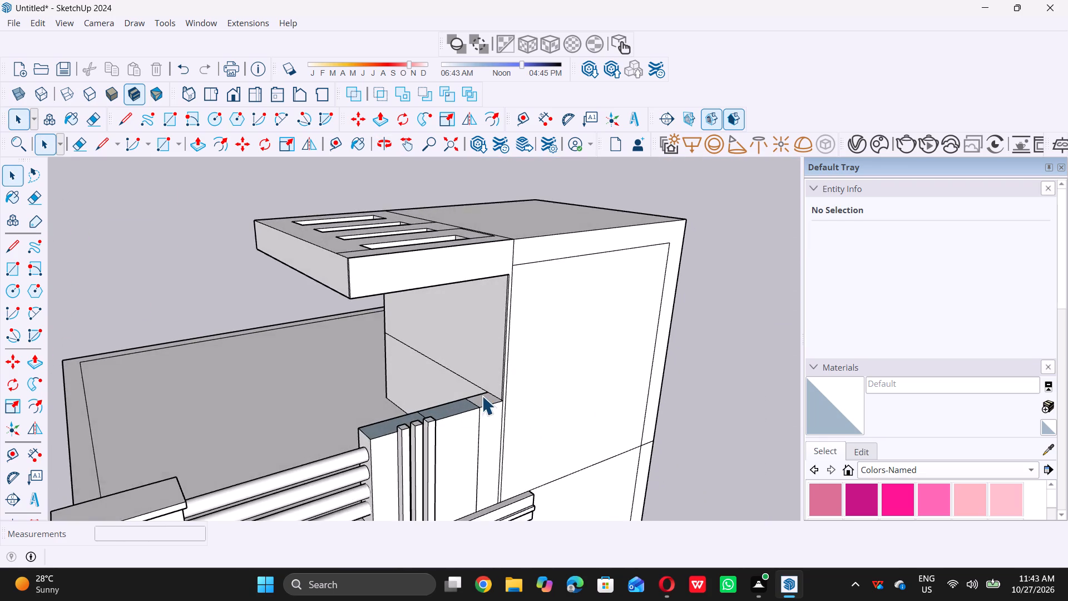
{"action": "scroll", "coordinate": [482, 396], "scroll_direction": "up", "scroll_amount": 8}
{"action": "left_click", "coordinate": [484, 403]}
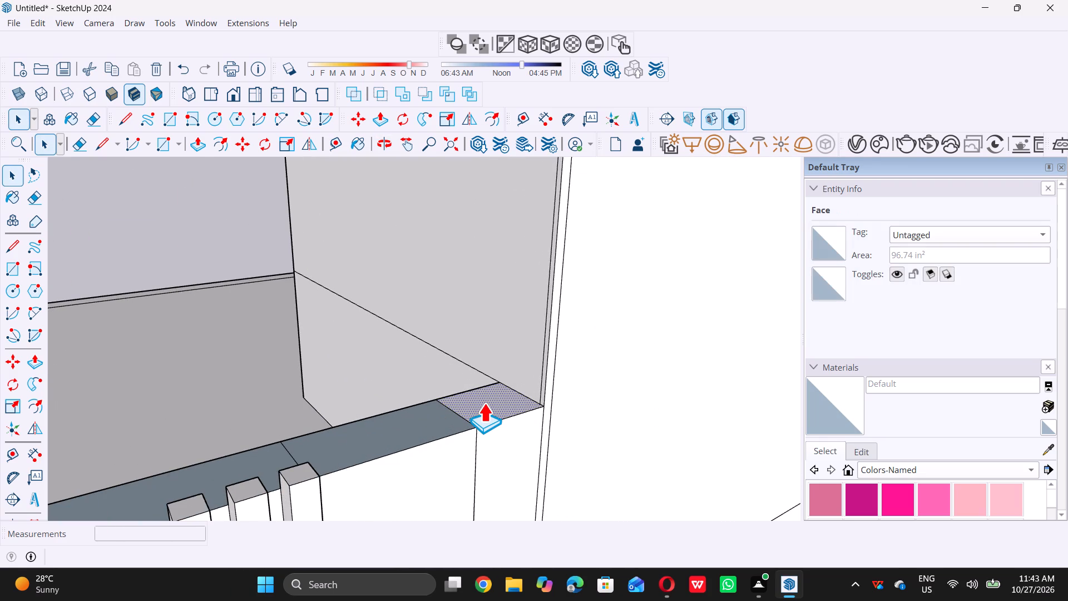
{"action": "key", "text": "p"}
{"action": "left_click", "coordinate": [484, 403]}
{"action": "scroll", "coordinate": [484, 406], "scroll_direction": "down", "scroll_amount": 13}
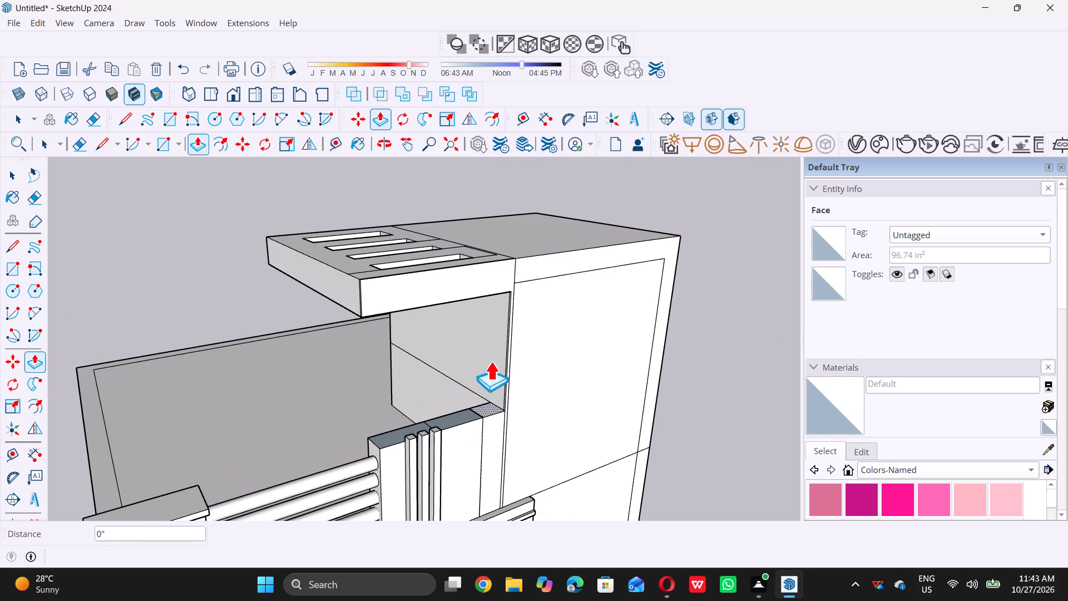
{"action": "left_click", "coordinate": [496, 282]}
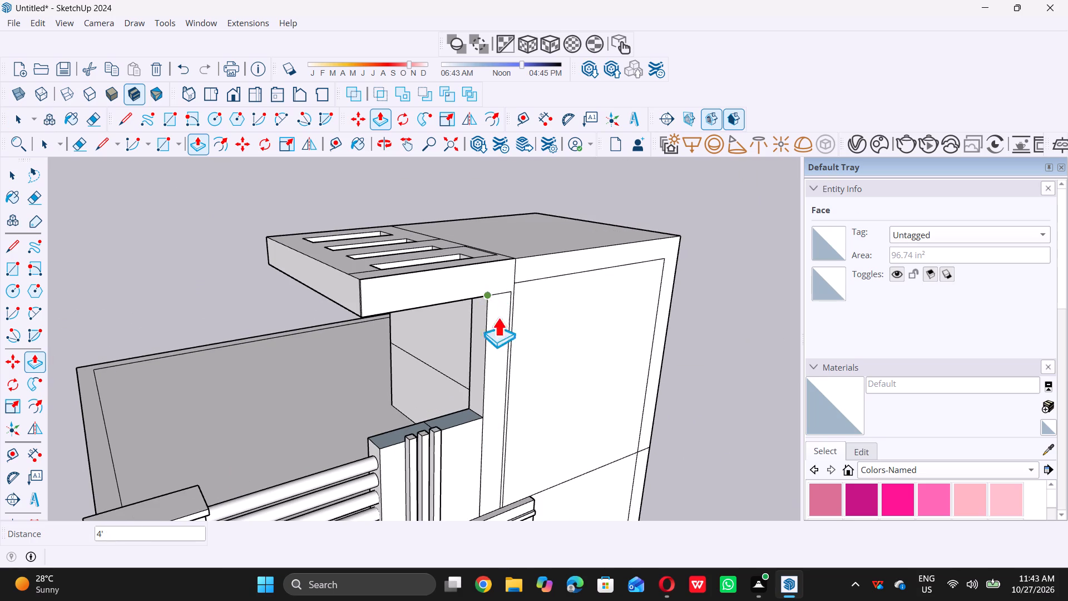
Examine the extended wall piece and the slotted canopy from the front, below and above.
{"action": "middle_click_drag", "start_coordinate": [505, 381], "coordinate": [508, 308]}
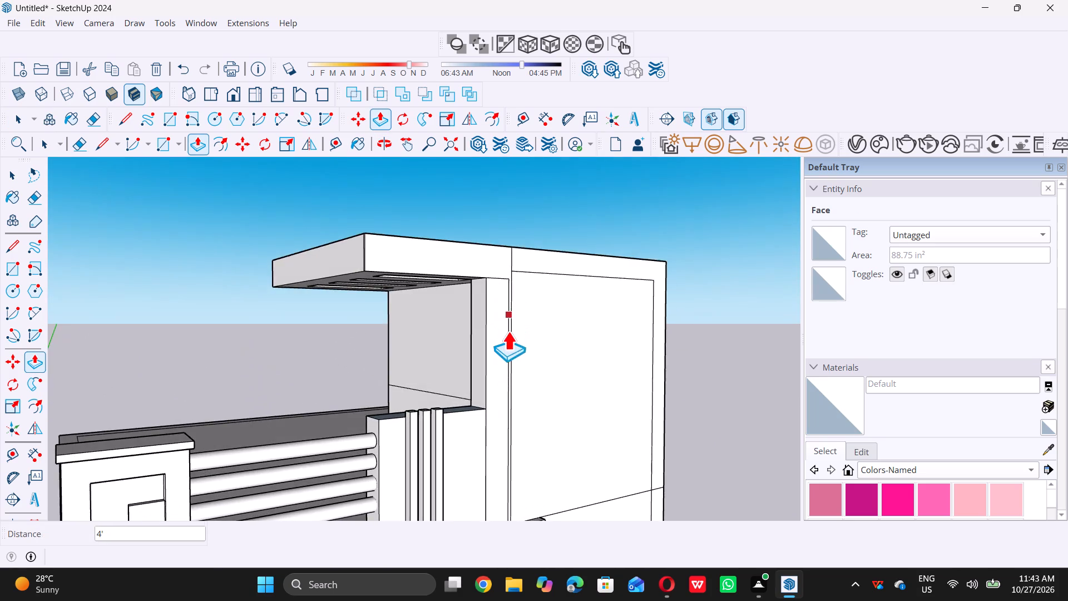
{"action": "scroll", "coordinate": [508, 331], "scroll_direction": "up", "scroll_amount": 5}
{"action": "scroll", "coordinate": [510, 341], "scroll_direction": "down", "scroll_amount": 12}
{"action": "middle_click_drag", "start_coordinate": [546, 373], "coordinate": [411, 343]}
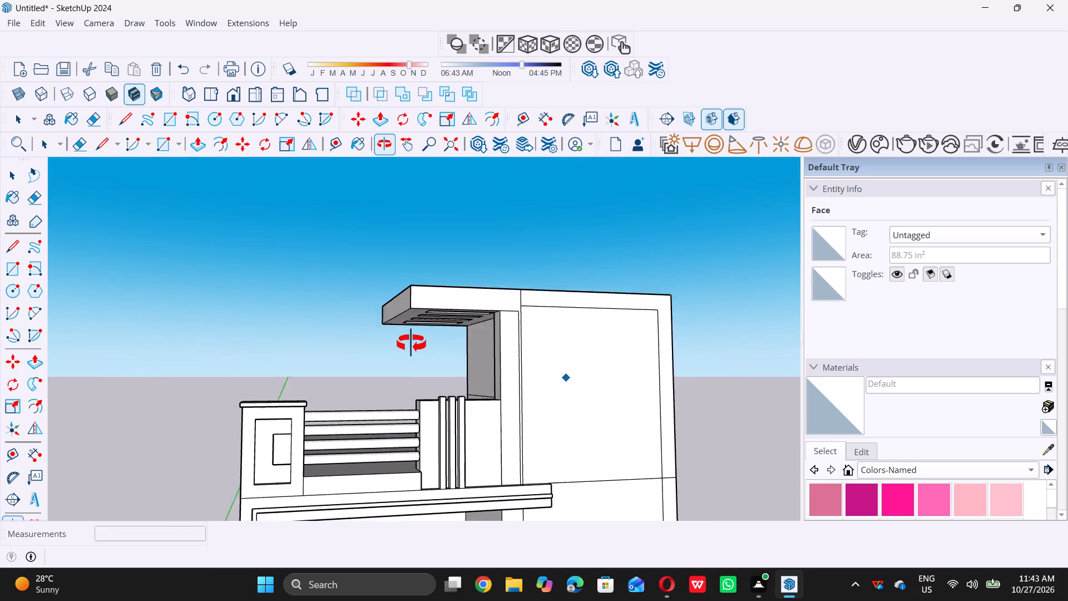
{"action": "middle_click_drag", "start_coordinate": [411, 343], "coordinate": [398, 346]}
{"action": "key", "text": "space"}
{"action": "scroll", "coordinate": [407, 369], "scroll_direction": "down", "scroll_amount": 5}
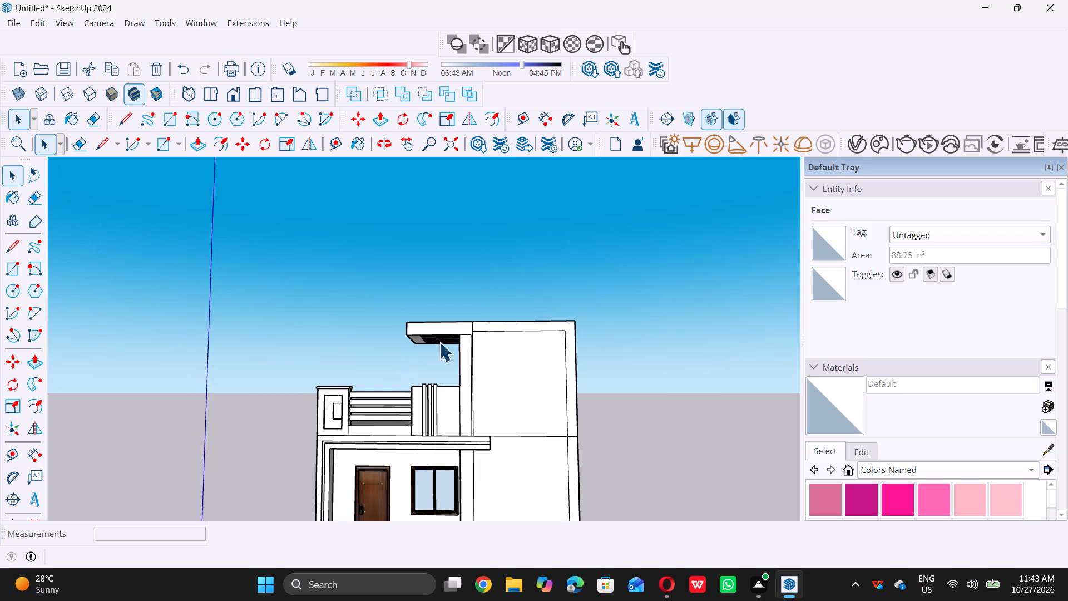
{"action": "middle_click_drag", "start_coordinate": [446, 332], "coordinate": [501, 277]}
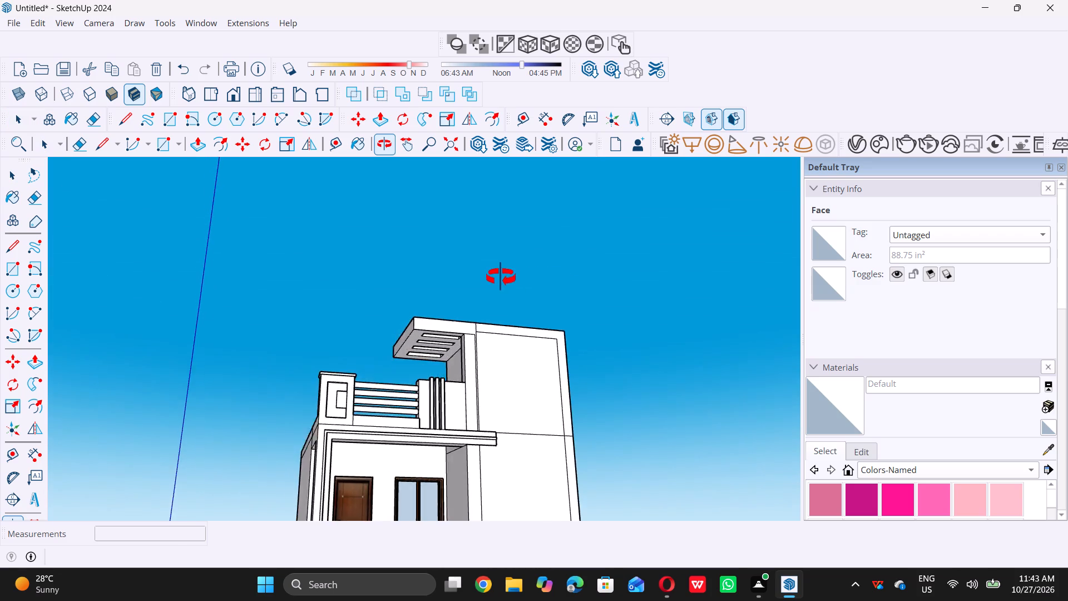
{"action": "middle_click_drag", "start_coordinate": [501, 277], "coordinate": [413, 318]}
{"action": "middle_click_drag", "start_coordinate": [422, 333], "coordinate": [423, 329]}
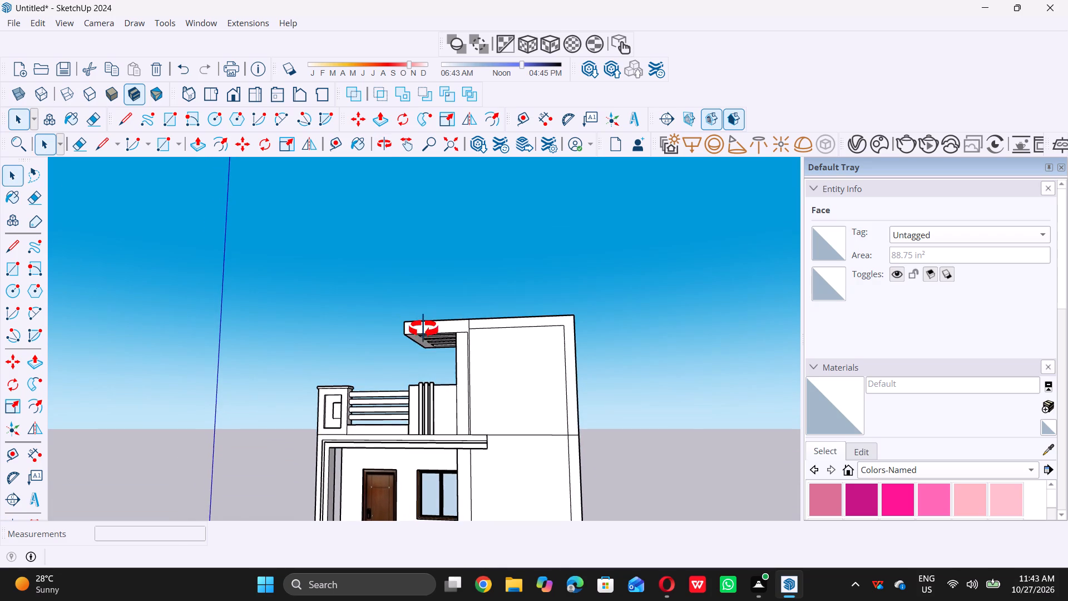
{"action": "middle_click_drag", "start_coordinate": [423, 329], "coordinate": [452, 269]}
{"action": "middle_click_drag", "start_coordinate": [431, 342], "coordinate": [500, 351]}
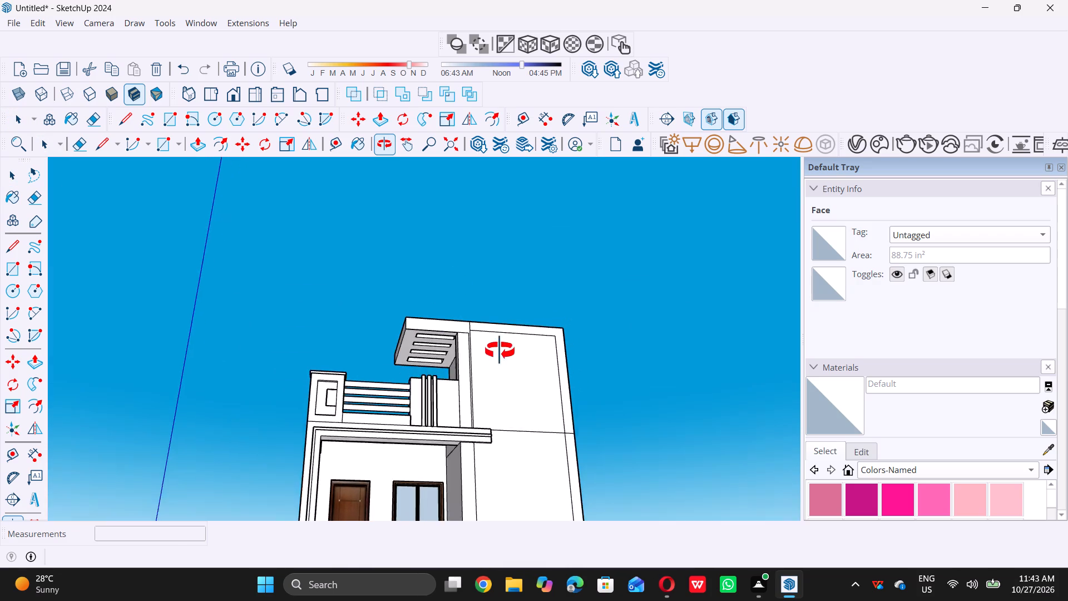
{"action": "middle_click_drag", "start_coordinate": [500, 351], "coordinate": [461, 546]}
{"action": "middle_click_drag", "start_coordinate": [491, 274], "coordinate": [462, 402]}
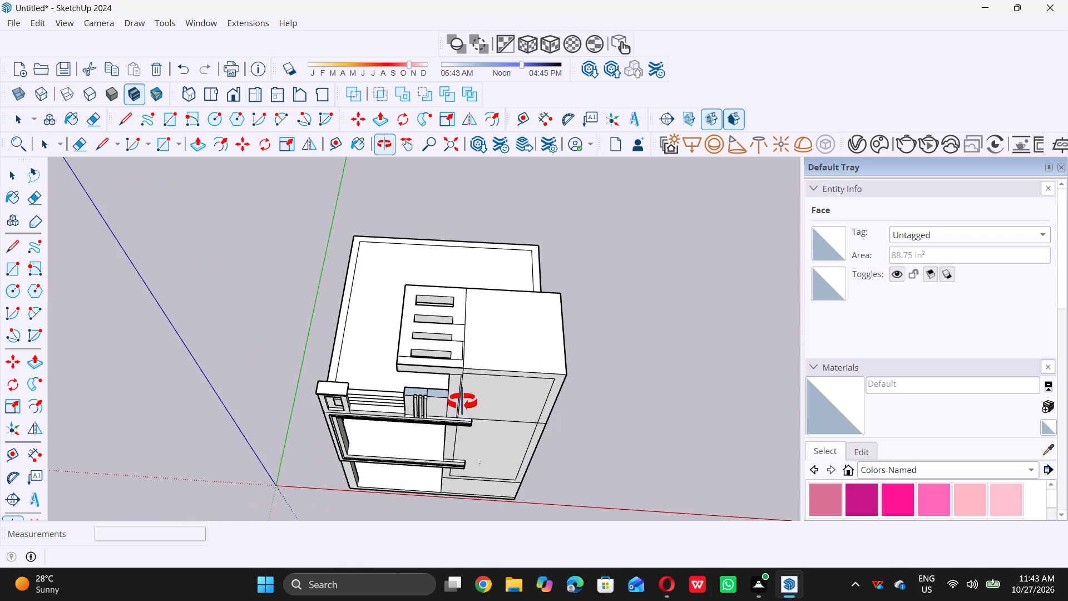
{"action": "middle_click_drag", "start_coordinate": [462, 402], "coordinate": [467, 415]}
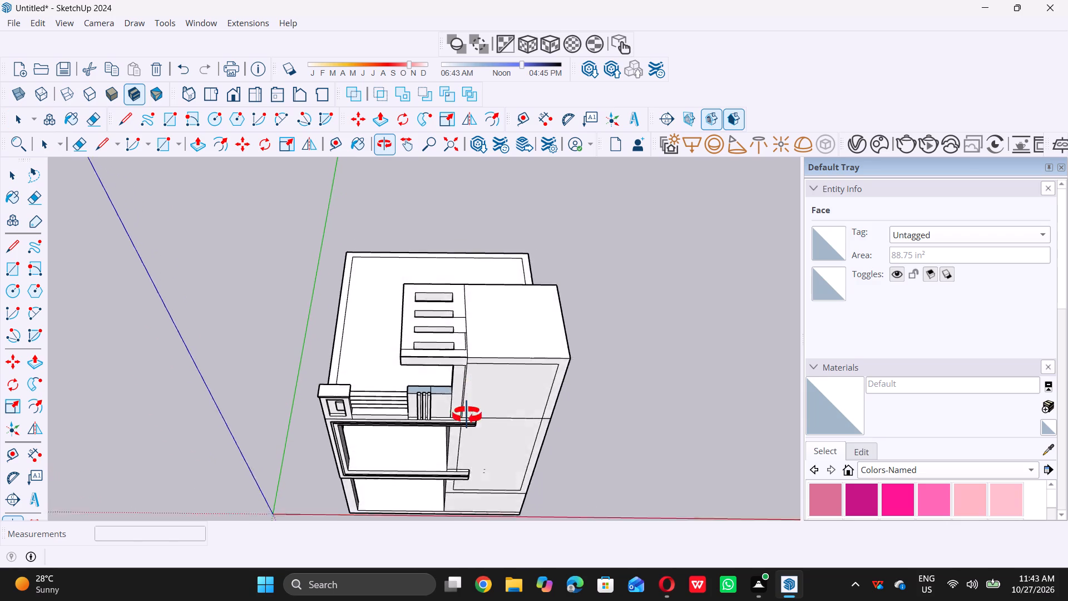
{"action": "middle_click_drag", "start_coordinate": [467, 415], "coordinate": [467, 464]}
Place a guide line 1' in from the wall-side ends of the canopy slots, running across all four slots.
{"action": "scroll", "coordinate": [462, 332], "scroll_direction": "up", "scroll_amount": 6}
{"action": "scroll", "coordinate": [447, 383], "scroll_direction": "up", "scroll_amount": 7}
{"action": "key", "text": "t"}
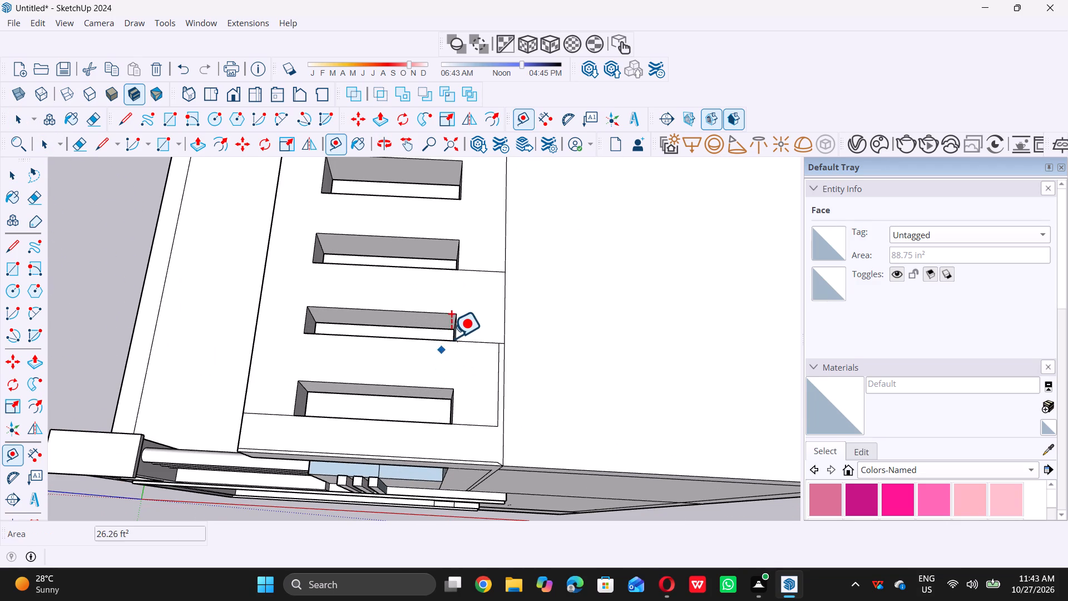
{"action": "left_click", "coordinate": [454, 330]}
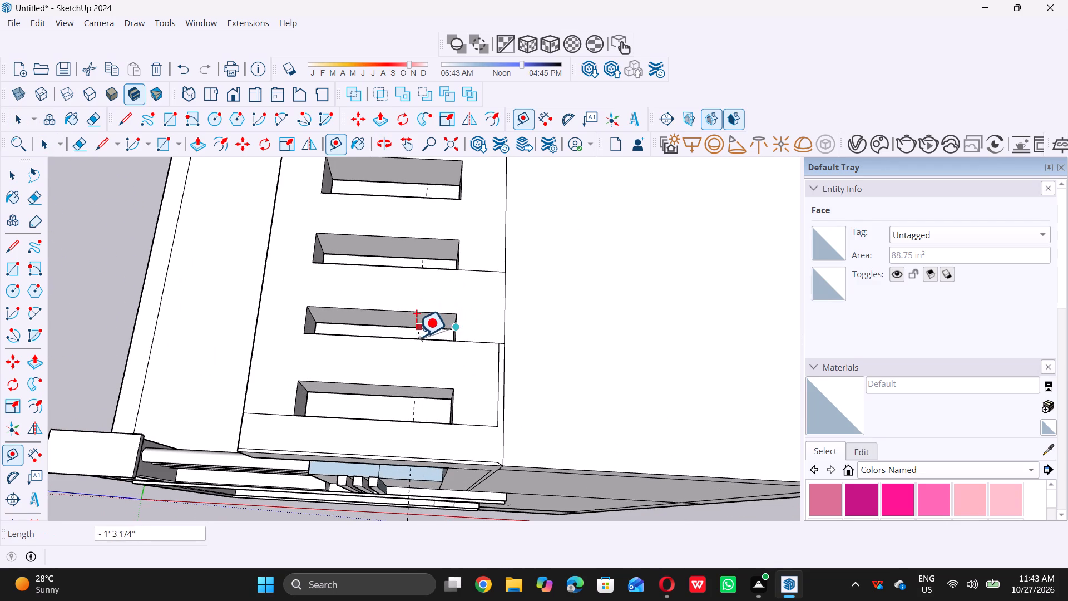
{"action": "type", "text": "1'"}
{"action": "key", "text": "Return"}
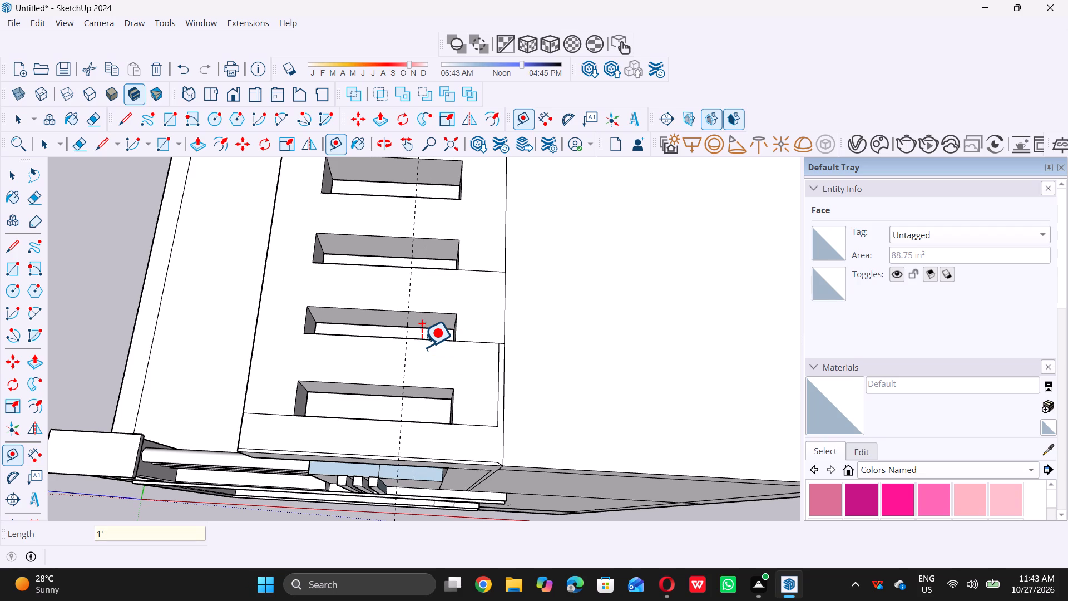
{"action": "key", "text": "space"}
Draw a vertical line down the long inner side face of the front slot, from the guide to the bottom edge.
{"action": "scroll", "coordinate": [422, 347], "scroll_direction": "down", "scroll_amount": 6}
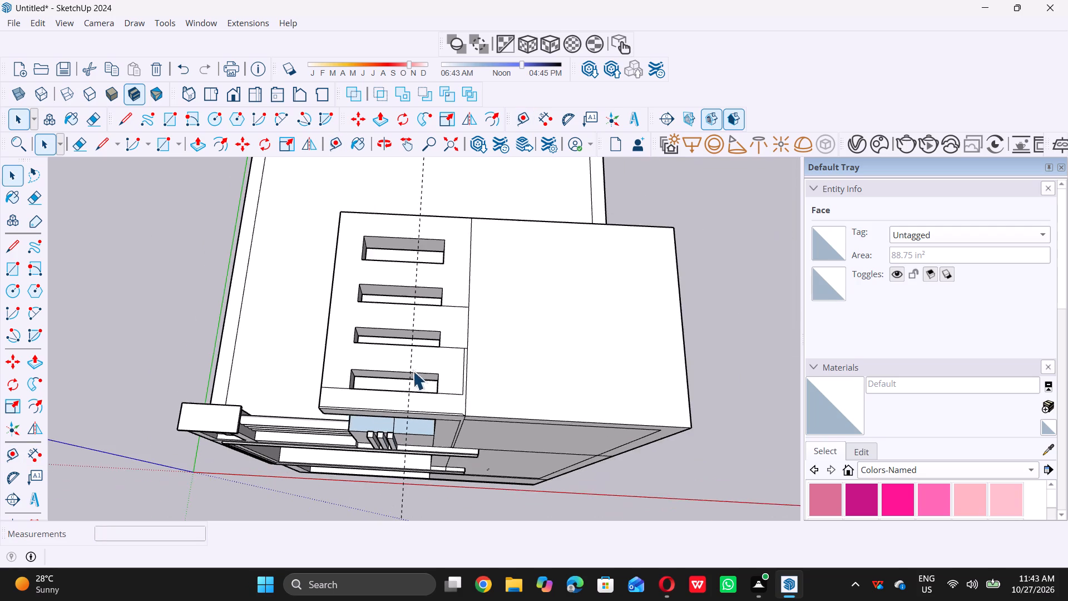
{"action": "middle_click_drag", "start_coordinate": [330, 402], "coordinate": [525, 285]}
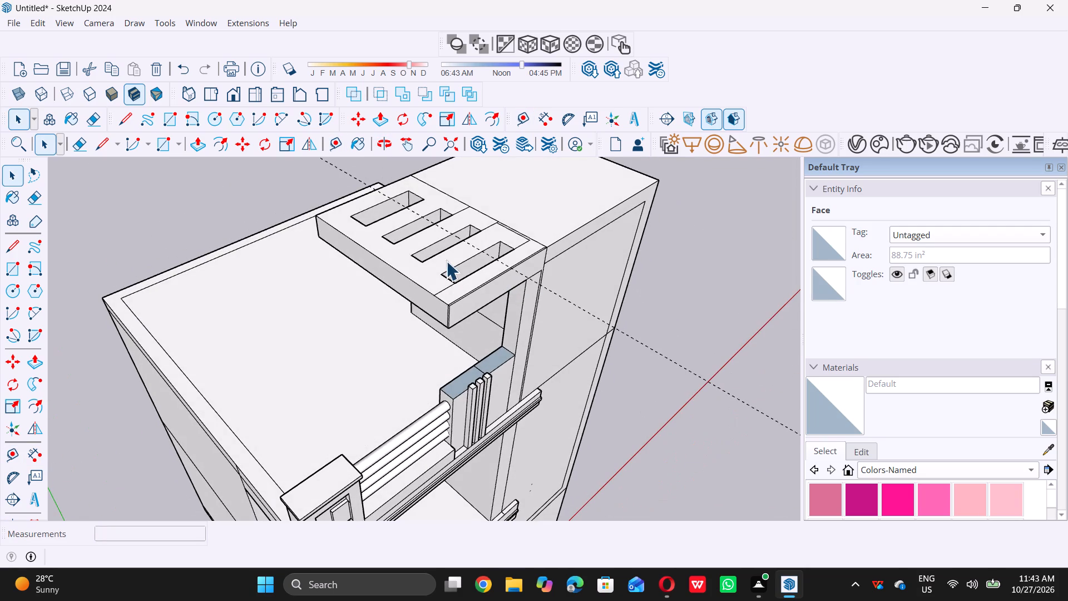
{"action": "scroll", "coordinate": [462, 248], "scroll_direction": "down", "scroll_amount": 4}
{"action": "scroll", "coordinate": [501, 238], "scroll_direction": "up", "scroll_amount": 5}
{"action": "middle_click_drag", "start_coordinate": [447, 272], "coordinate": [480, 237]}
{"action": "scroll", "coordinate": [474, 255], "scroll_direction": "up", "scroll_amount": 10}
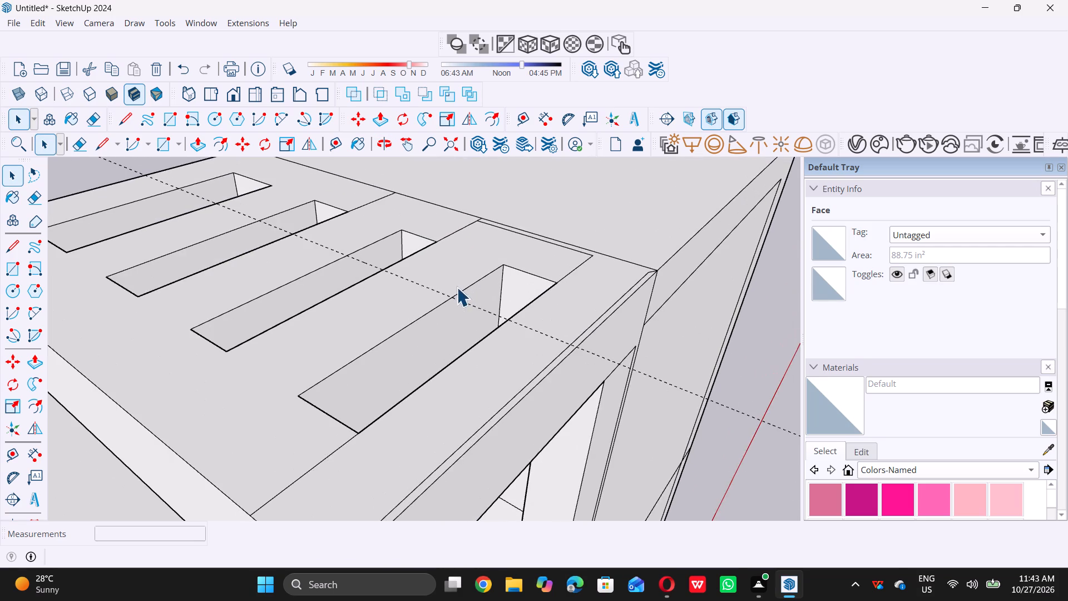
{"action": "middle_click_drag", "start_coordinate": [454, 291], "coordinate": [484, 283]}
{"action": "scroll", "coordinate": [483, 284], "scroll_direction": "up", "scroll_amount": 5}
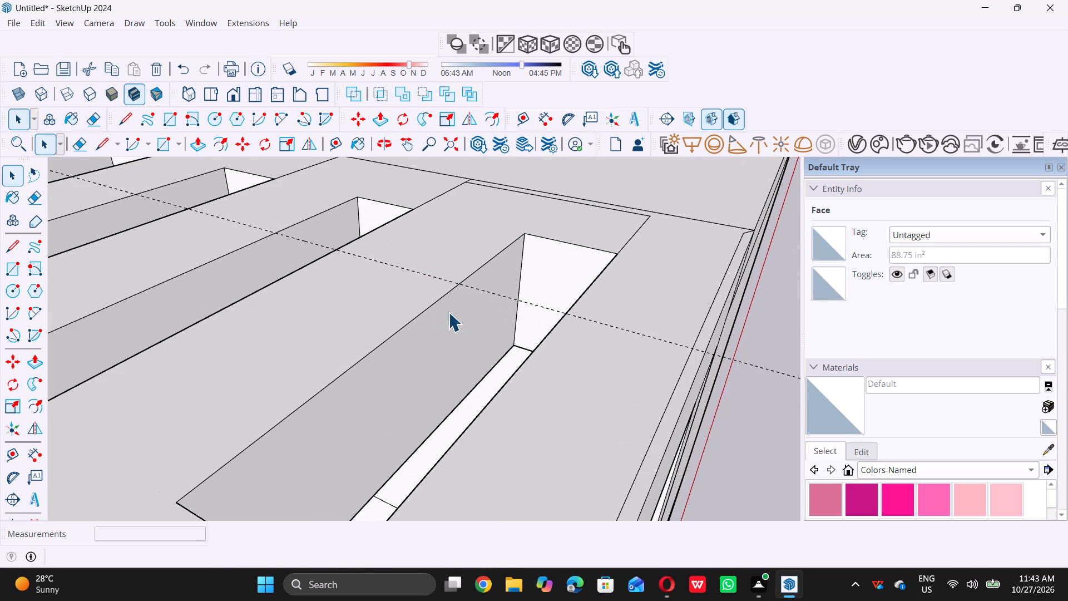
{"action": "key", "text": "l"}
{"action": "left_click", "coordinate": [462, 284]}
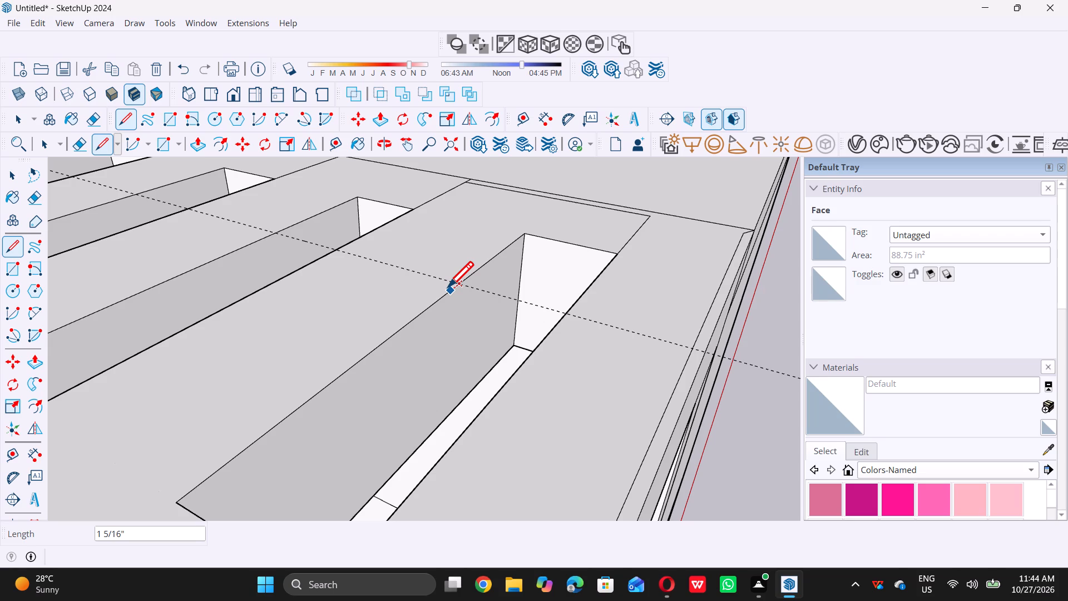
{"action": "left_click", "coordinate": [460, 280]}
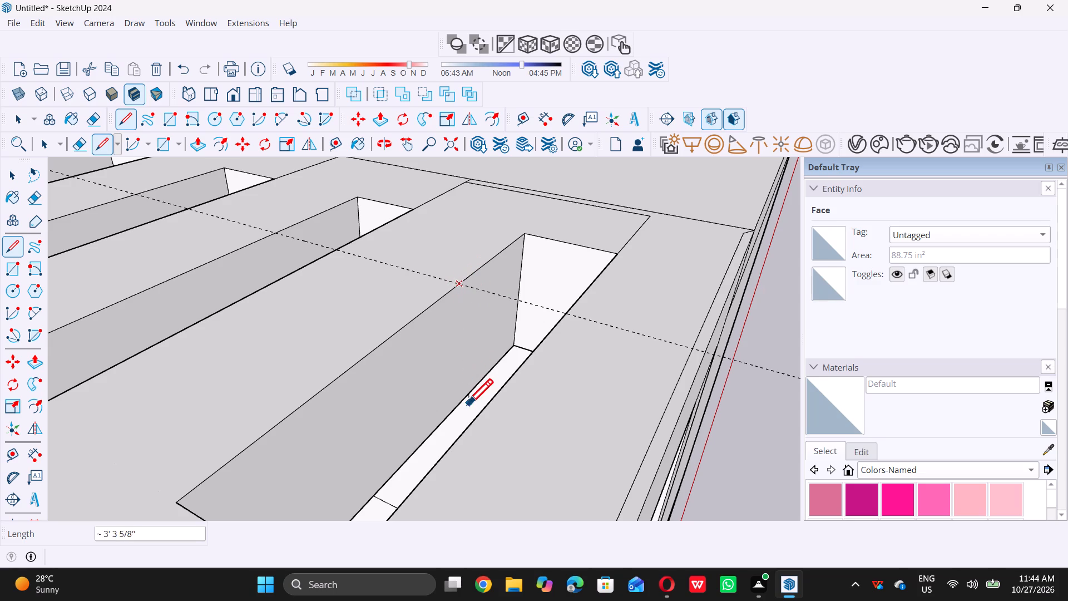
{"action": "left_click", "coordinate": [462, 403]}
{"action": "scroll", "coordinate": [461, 406], "scroll_direction": "down", "scroll_amount": 8}
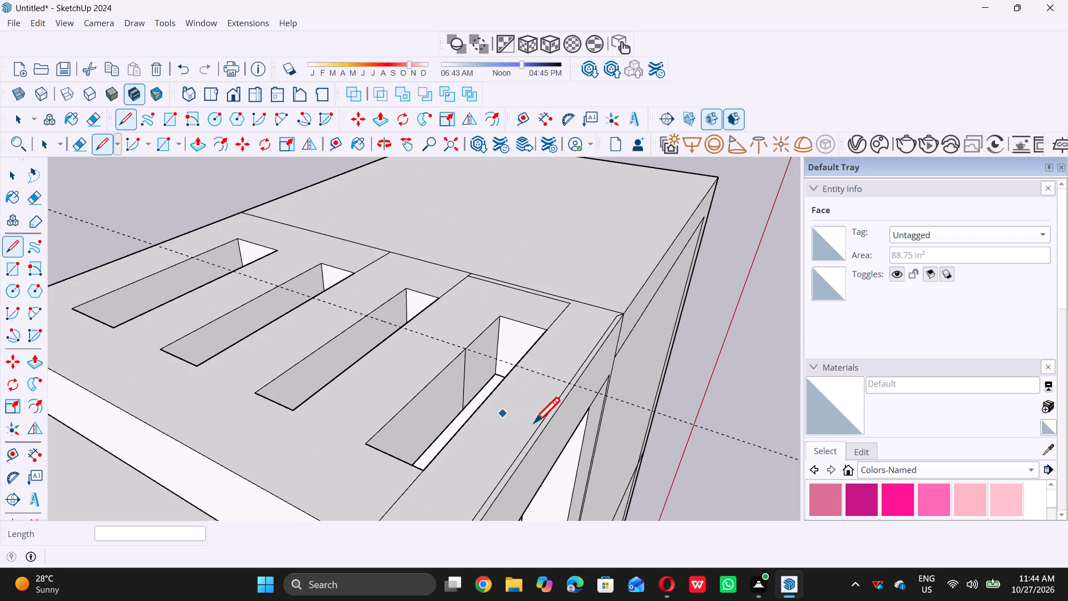
Draw matching vertical lines about 1' long at the guide on the inner side faces of the two middle slots.
{"action": "scroll", "coordinate": [534, 422], "scroll_direction": "down", "scroll_amount": 2}
{"action": "scroll", "coordinate": [396, 372], "scroll_direction": "up", "scroll_amount": 10}
{"action": "middle_click_drag", "start_coordinate": [348, 341], "coordinate": [403, 342]}
{"action": "scroll", "coordinate": [459, 336], "scroll_direction": "up", "scroll_amount": 4}
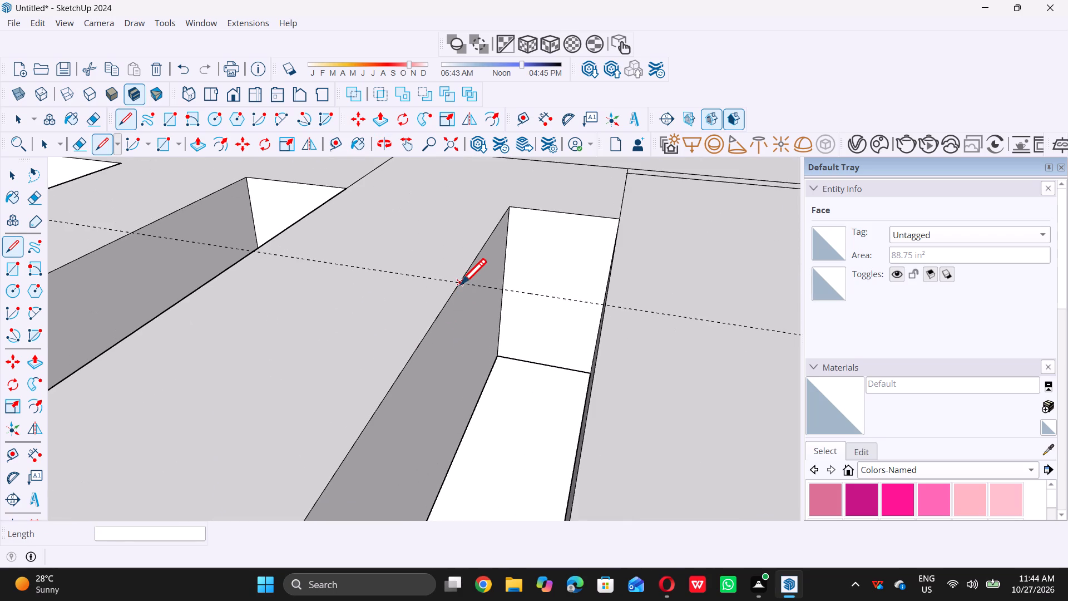
{"action": "left_click", "coordinate": [461, 284]}
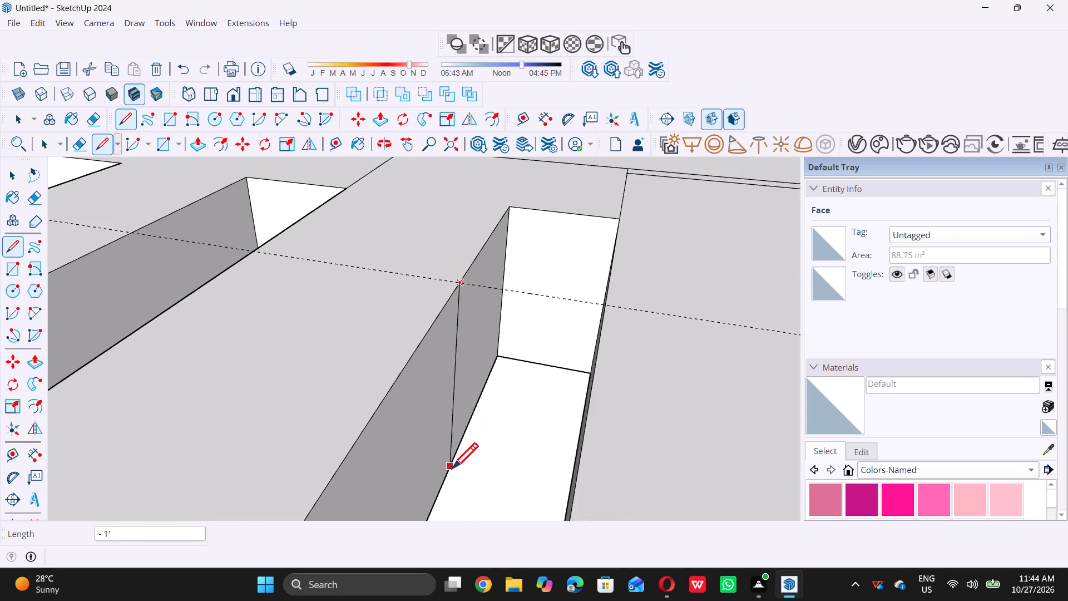
{"action": "left_click", "coordinate": [458, 464]}
{"action": "scroll", "coordinate": [546, 472], "scroll_direction": "down", "scroll_amount": 3}
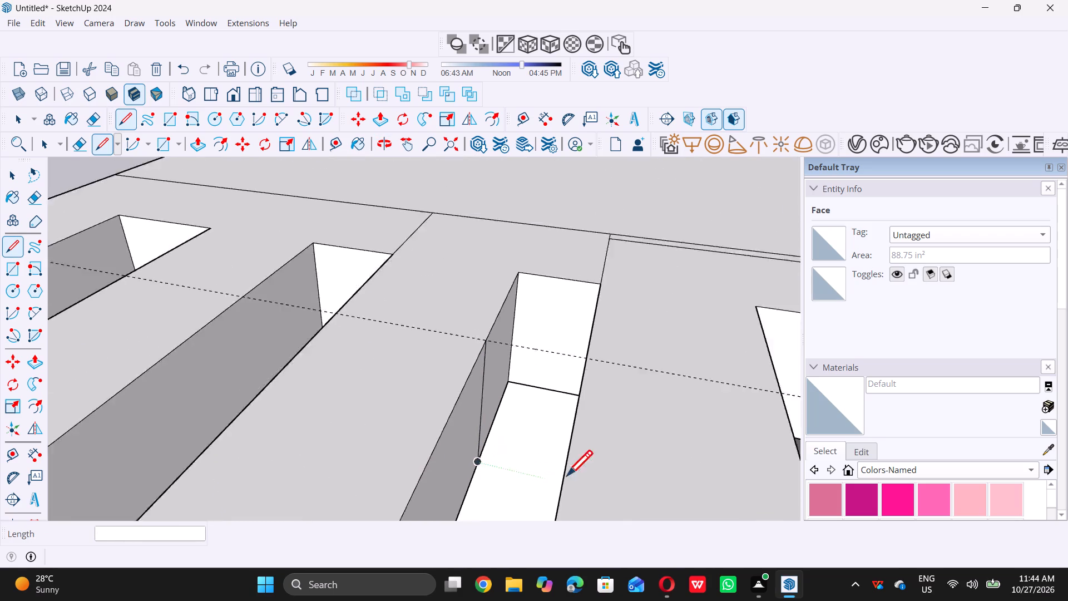
{"action": "scroll", "coordinate": [567, 475], "scroll_direction": "down", "scroll_amount": 5}
{"action": "scroll", "coordinate": [376, 387], "scroll_direction": "up", "scroll_amount": 5}
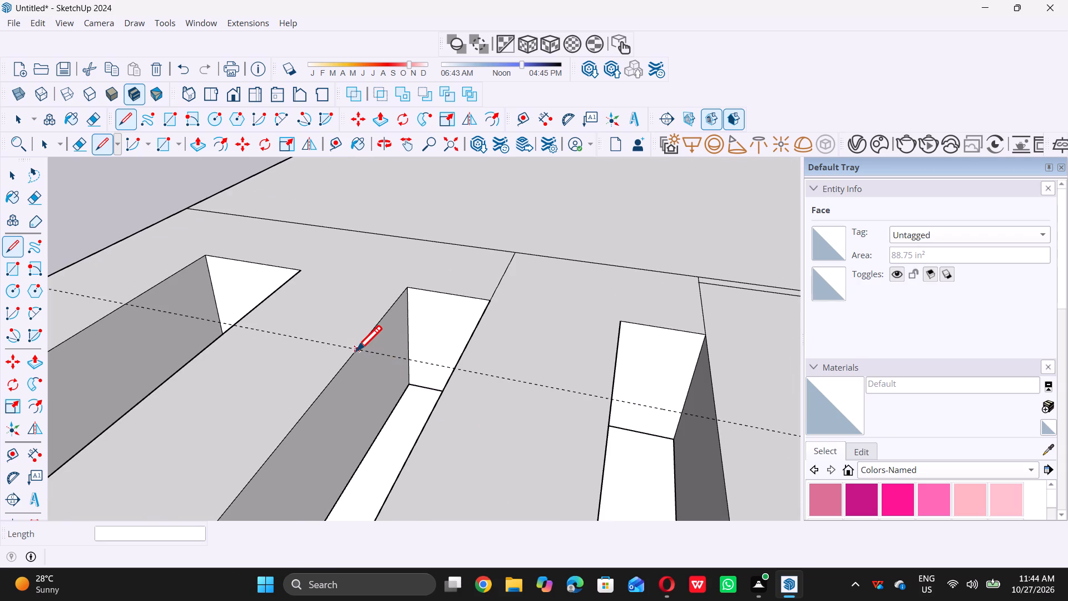
{"action": "left_click", "coordinate": [356, 351]}
{"action": "left_click", "coordinate": [365, 459]}
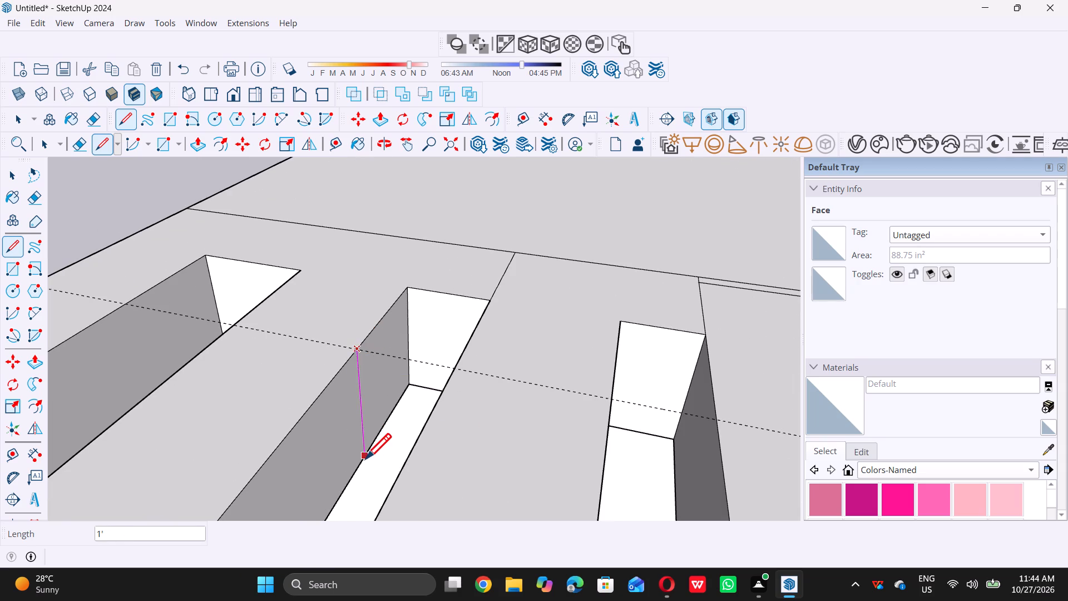
Draw a vertical line about 1' long at the guide on the inner side face of the rearmost slot.
{"action": "scroll", "coordinate": [453, 471], "scroll_direction": "down", "scroll_amount": 10}
{"action": "scroll", "coordinate": [293, 392], "scroll_direction": "up", "scroll_amount": 9}
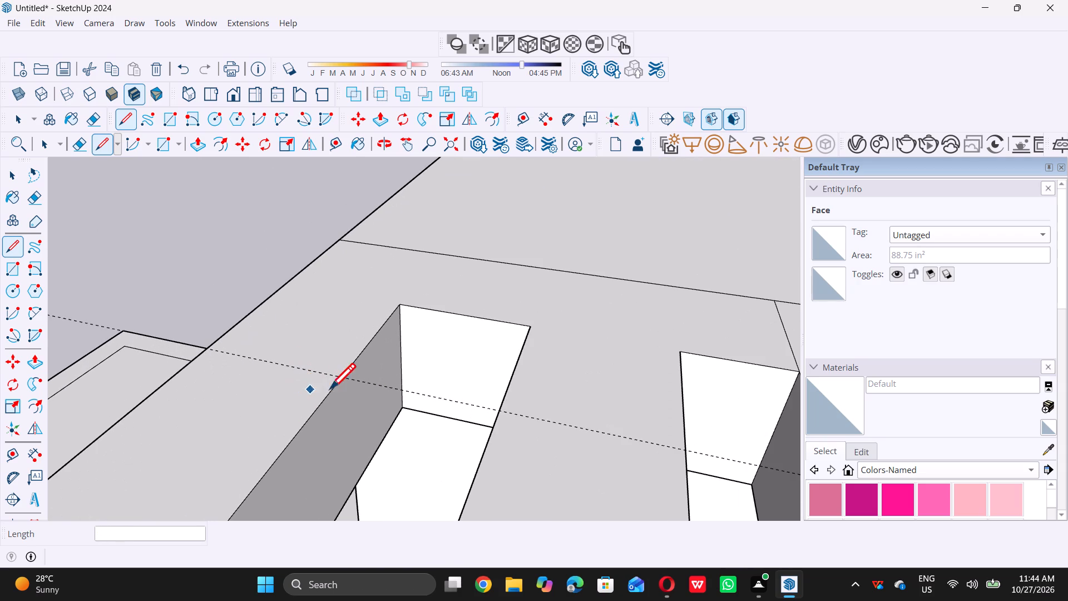
{"action": "left_click", "coordinate": [343, 379]}
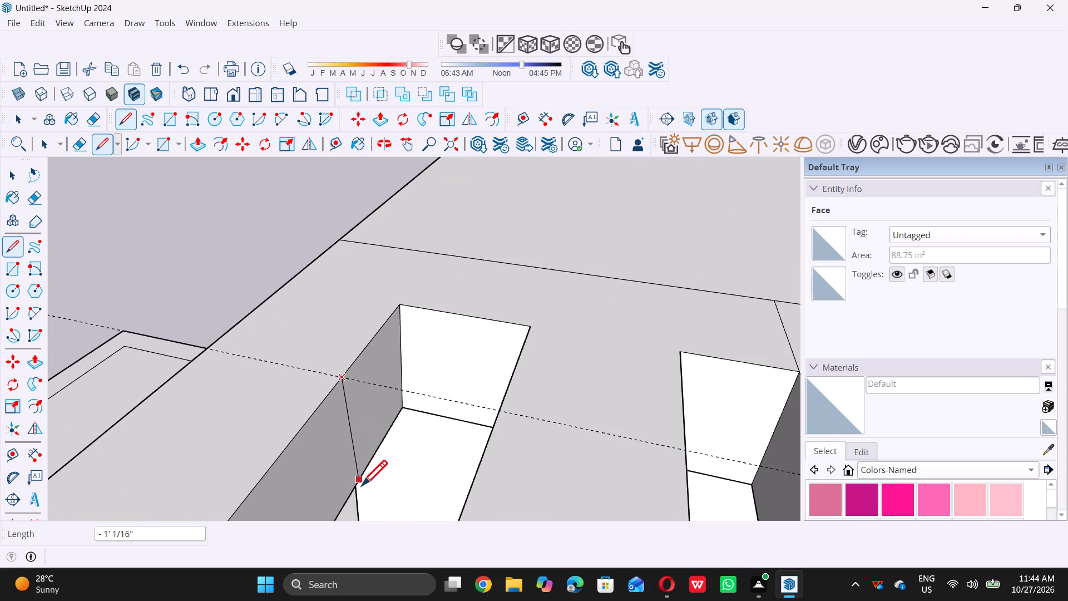
{"action": "left_click", "coordinate": [353, 489]}
{"action": "scroll", "coordinate": [348, 446], "scroll_direction": "down", "scroll_amount": 11}
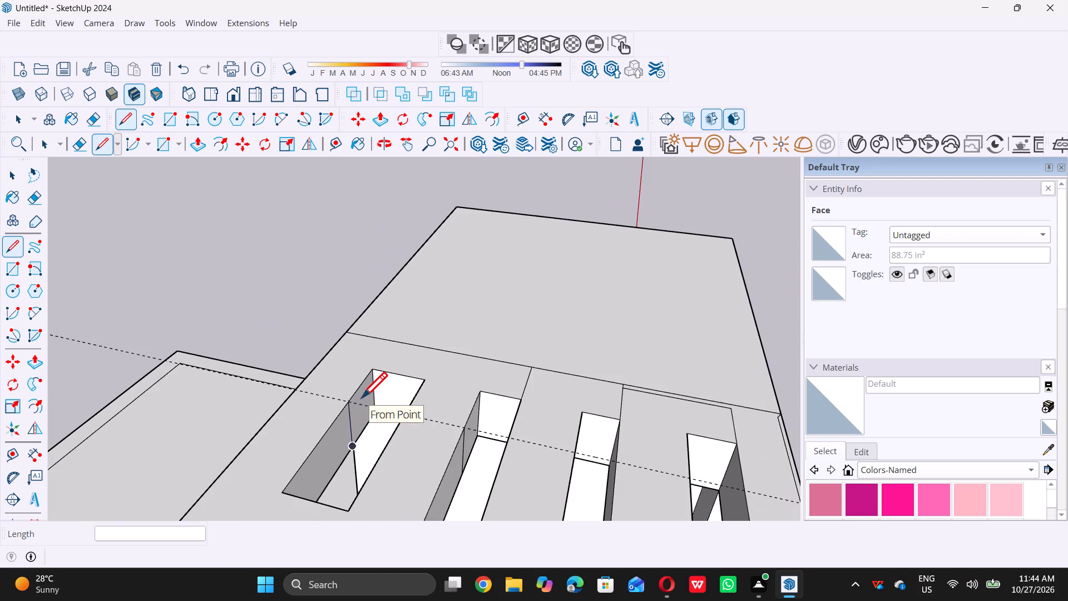
Delete all guides from the model, removing the dashed line across the canopy slots.
{"action": "key", "text": "space"}
{"action": "scroll", "coordinate": [354, 397], "scroll_direction": "down", "scroll_amount": 16}
{"action": "middle_click_drag", "start_coordinate": [459, 407], "coordinate": [354, 380]}
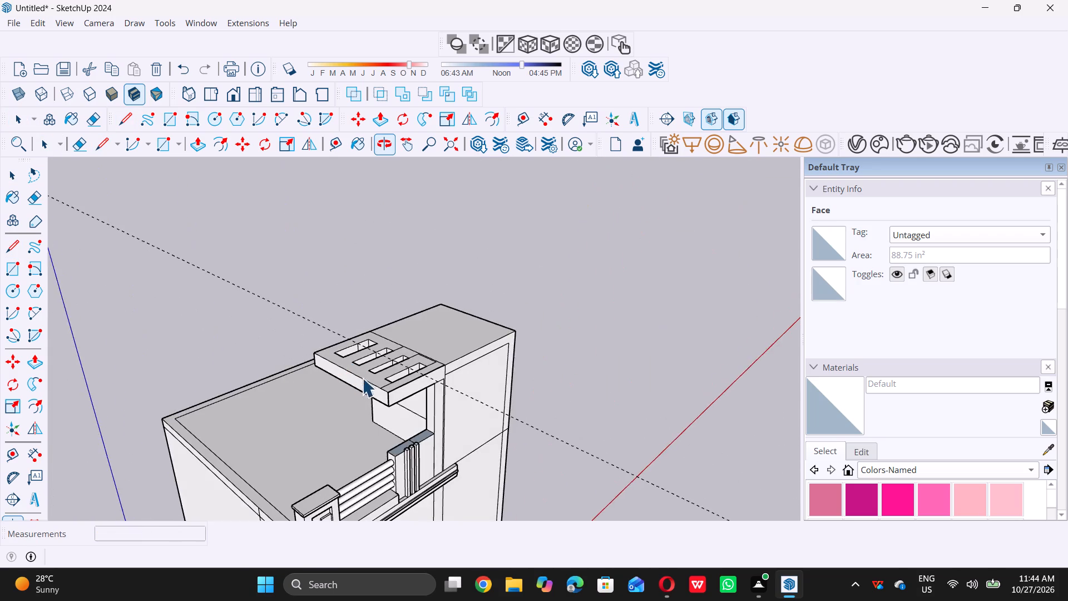
{"action": "scroll", "coordinate": [375, 372], "scroll_direction": "up", "scroll_amount": 18}
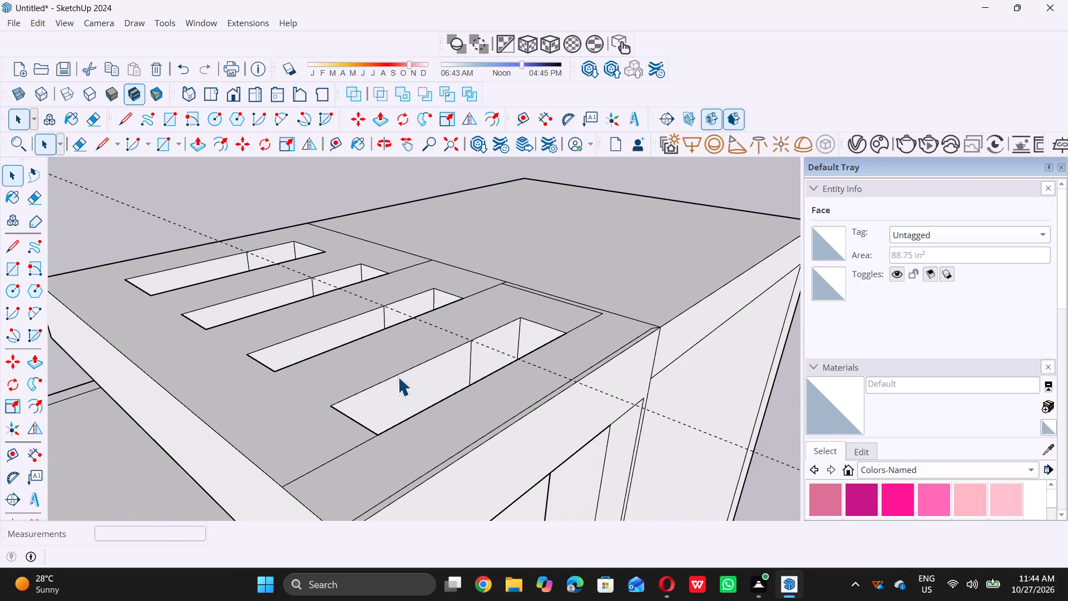
{"action": "scroll", "coordinate": [395, 377], "scroll_direction": "down", "scroll_amount": 9}
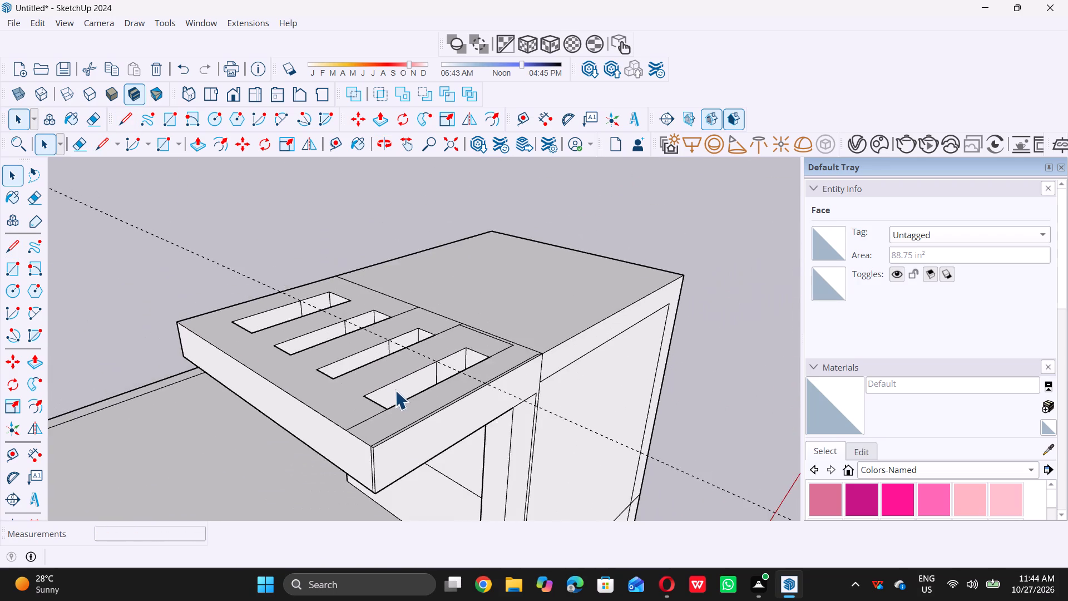
{"action": "scroll", "coordinate": [395, 390], "scroll_direction": "down", "scroll_amount": 4}
{"action": "middle_click_drag", "start_coordinate": [479, 367], "coordinate": [214, 485]}
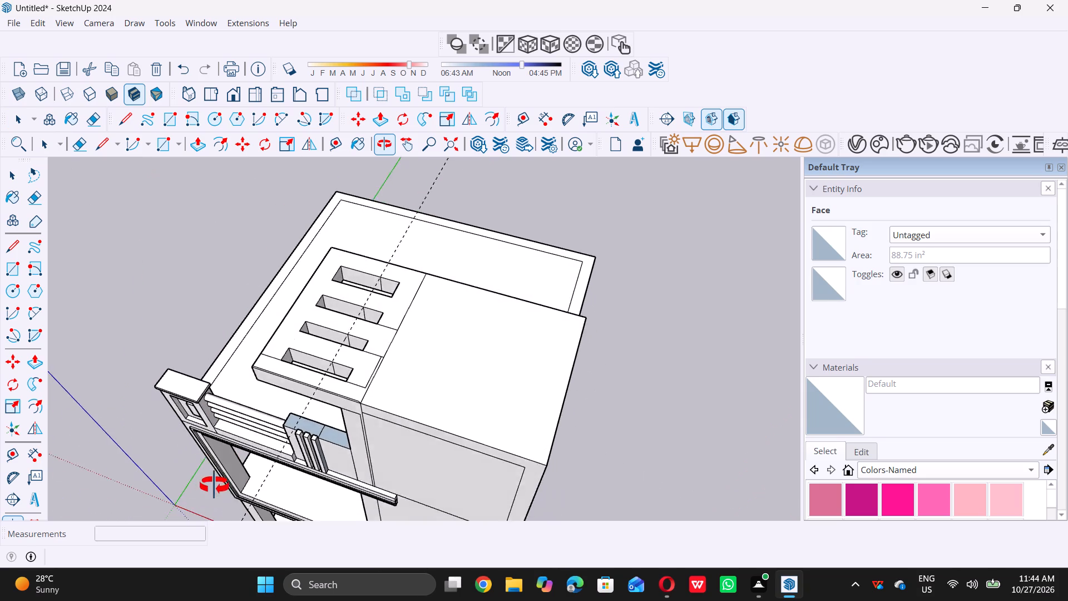
{"action": "middle_click_drag", "start_coordinate": [214, 485], "coordinate": [315, 333]}
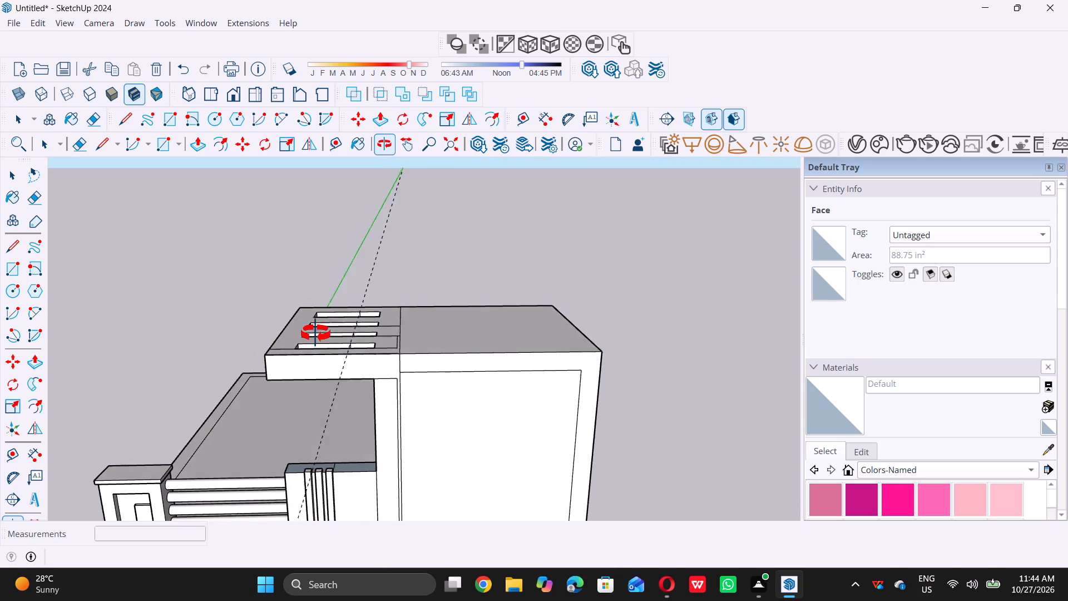
{"action": "middle_click_drag", "start_coordinate": [315, 333], "coordinate": [283, 403]}
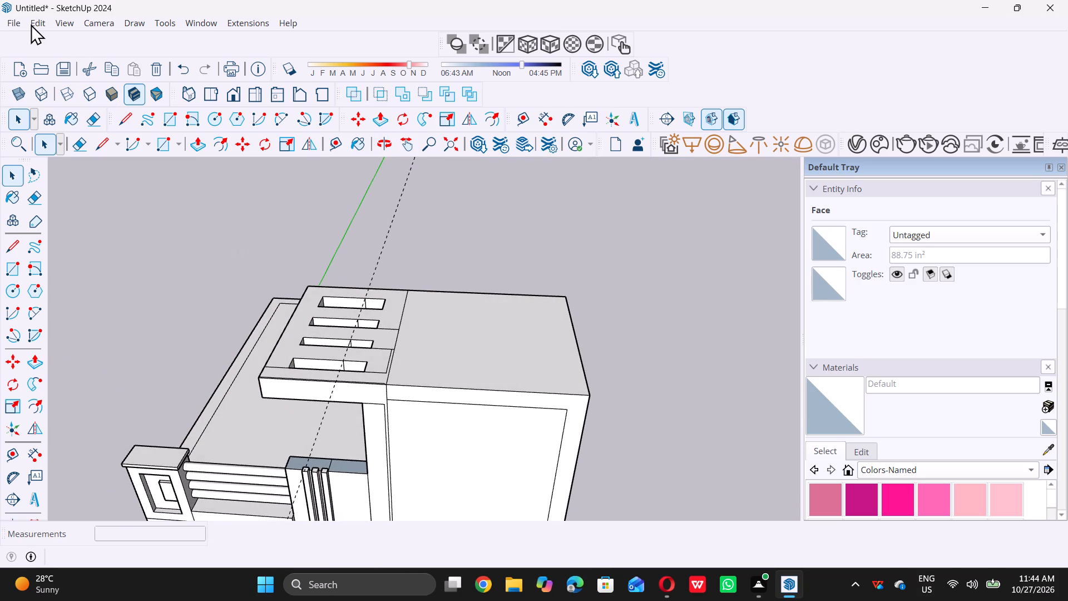
{"action": "left_click", "coordinate": [39, 22]}
{"action": "left_click", "coordinate": [85, 162]}
Push/Pull the 1' wall-side face sections of the rearmost slot and its neighbour across, filling in those slot ends.
{"action": "scroll", "coordinate": [185, 223], "scroll_direction": "down", "scroll_amount": 5}
{"action": "middle_click_drag", "start_coordinate": [288, 283], "coordinate": [559, 282]}
{"action": "scroll", "coordinate": [450, 304], "scroll_direction": "down", "scroll_amount": 9}
{"action": "middle_click_drag", "start_coordinate": [397, 268], "coordinate": [391, 297]}
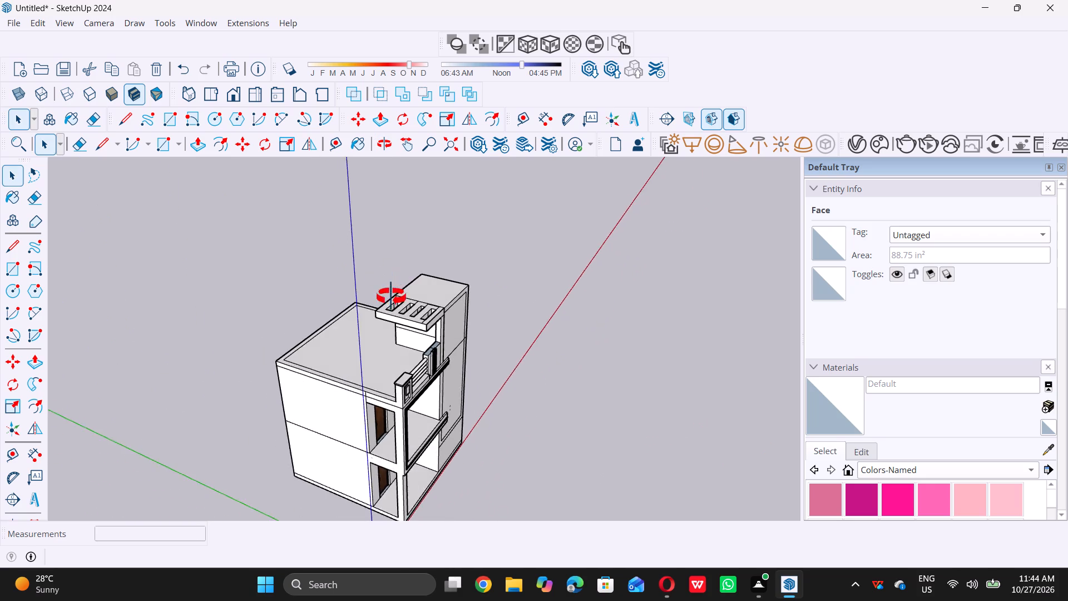
{"action": "middle_click_drag", "start_coordinate": [391, 297], "coordinate": [379, 358]}
{"action": "scroll", "coordinate": [411, 329], "scroll_direction": "up", "scroll_amount": 20}
{"action": "scroll", "coordinate": [411, 329], "scroll_direction": "up", "scroll_amount": 4}
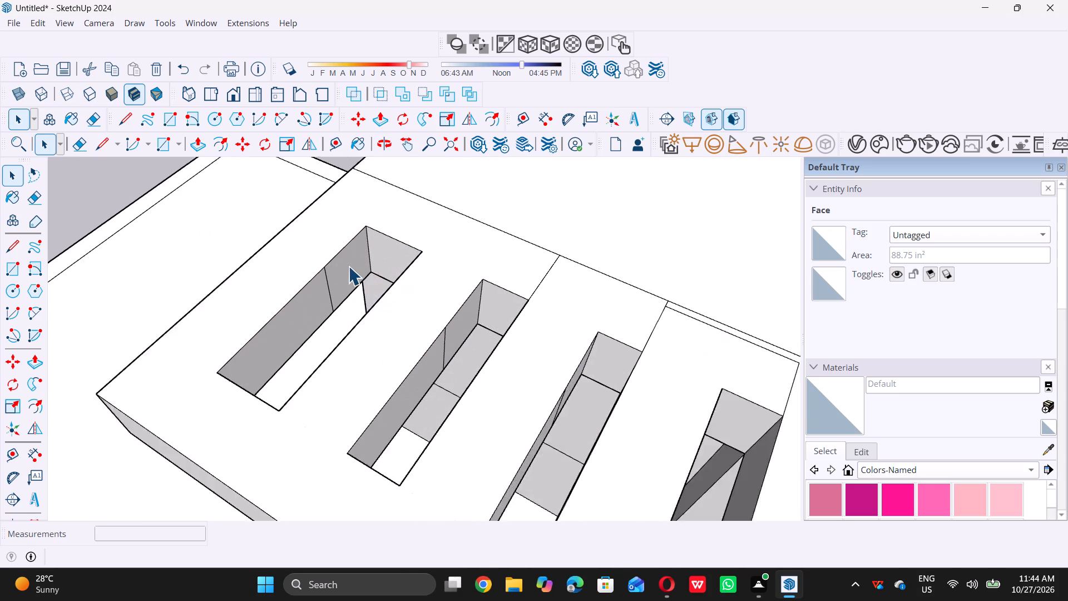
{"action": "left_click", "coordinate": [345, 264]}
{"action": "key", "text": "p"}
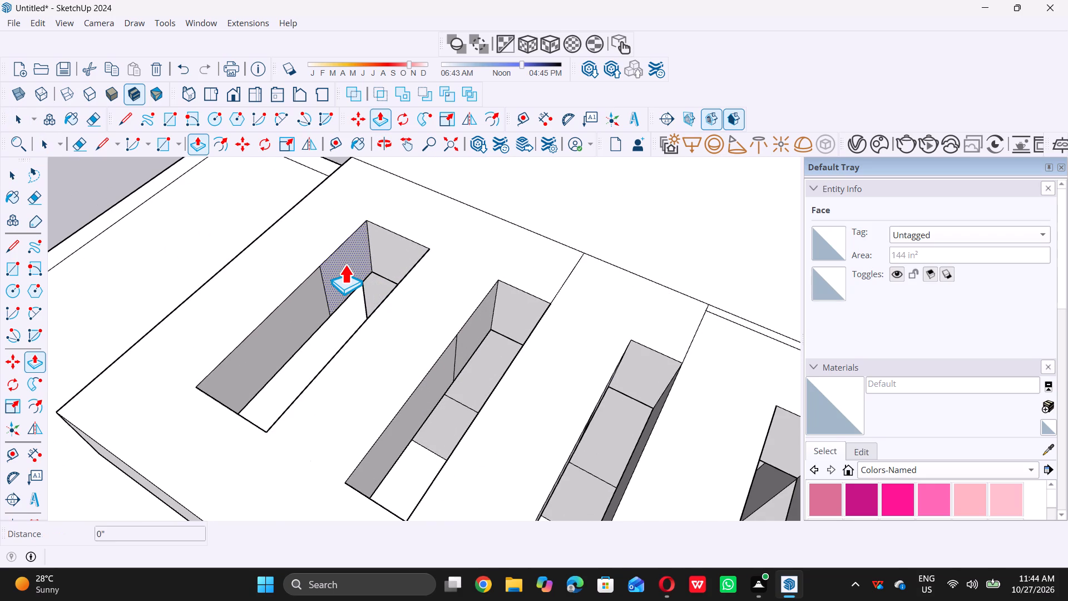
{"action": "left_click", "coordinate": [345, 264]}
{"action": "left_click", "coordinate": [411, 296]}
{"action": "left_click", "coordinate": [477, 324]}
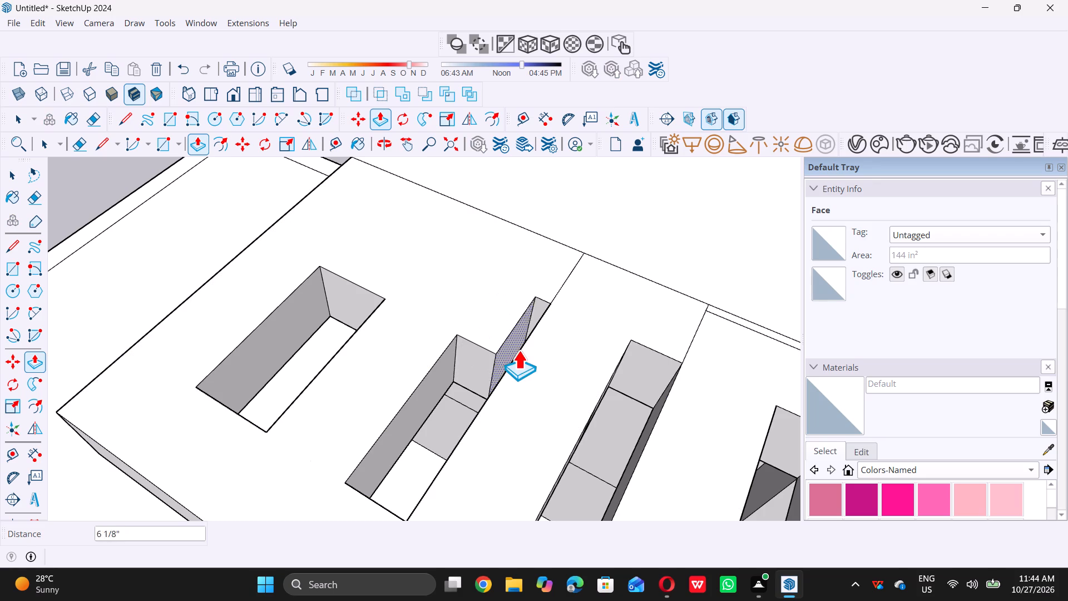
{"action": "left_click", "coordinate": [528, 353]}
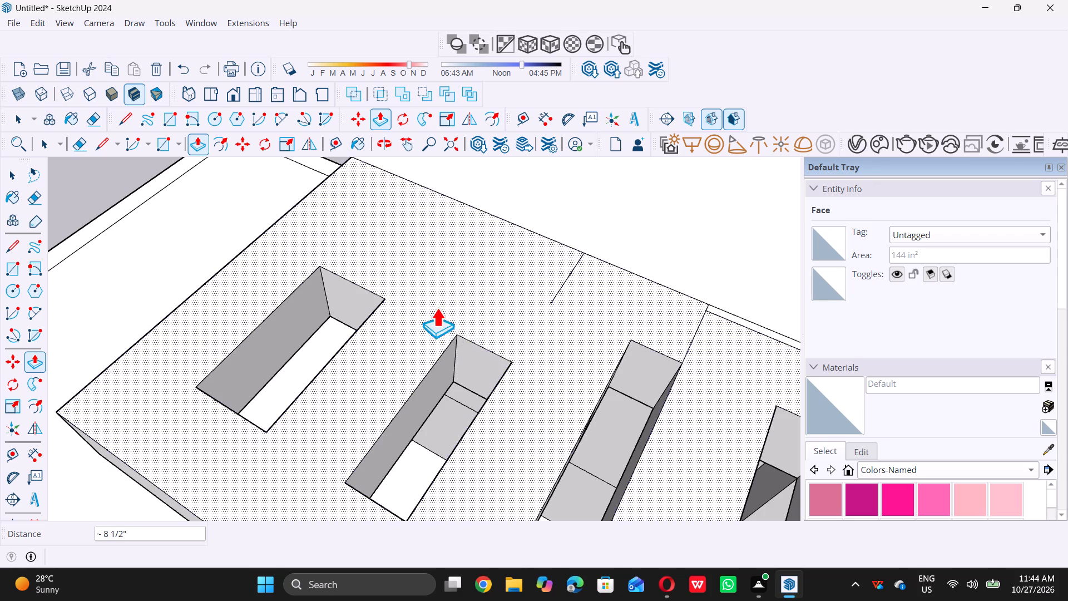
Push/Pull the 1' wall-side face sections of the third slot and the front slot across, filling in their ends.
{"action": "scroll", "coordinate": [434, 303], "scroll_direction": "down", "scroll_amount": 5}
{"action": "scroll", "coordinate": [576, 357], "scroll_direction": "up", "scroll_amount": 9}
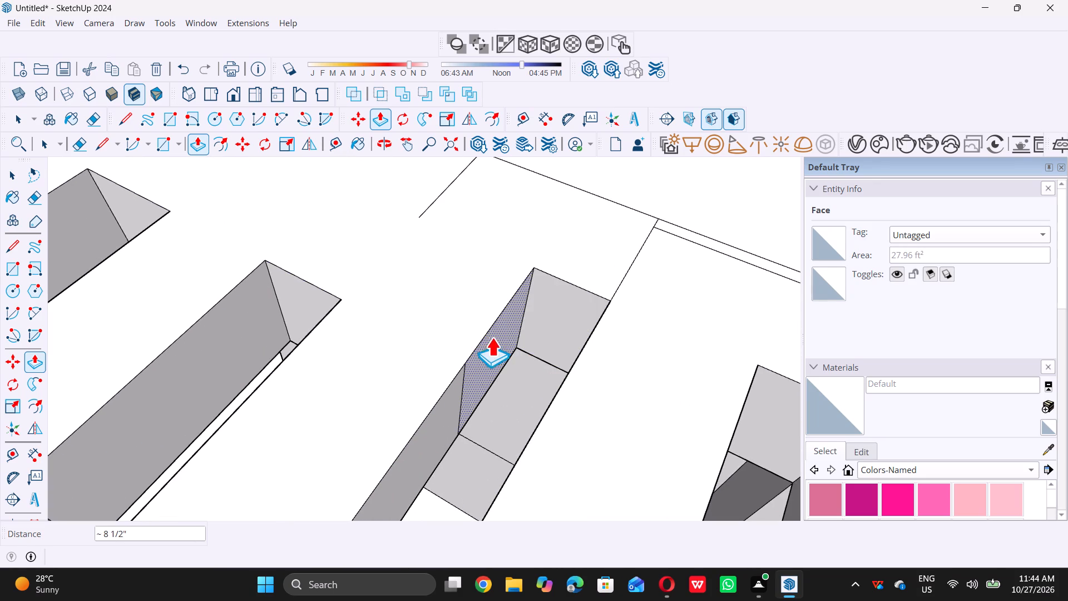
{"action": "left_click", "coordinate": [492, 338]}
{"action": "left_click", "coordinate": [570, 381]}
{"action": "scroll", "coordinate": [522, 338], "scroll_direction": "down", "scroll_amount": 5}
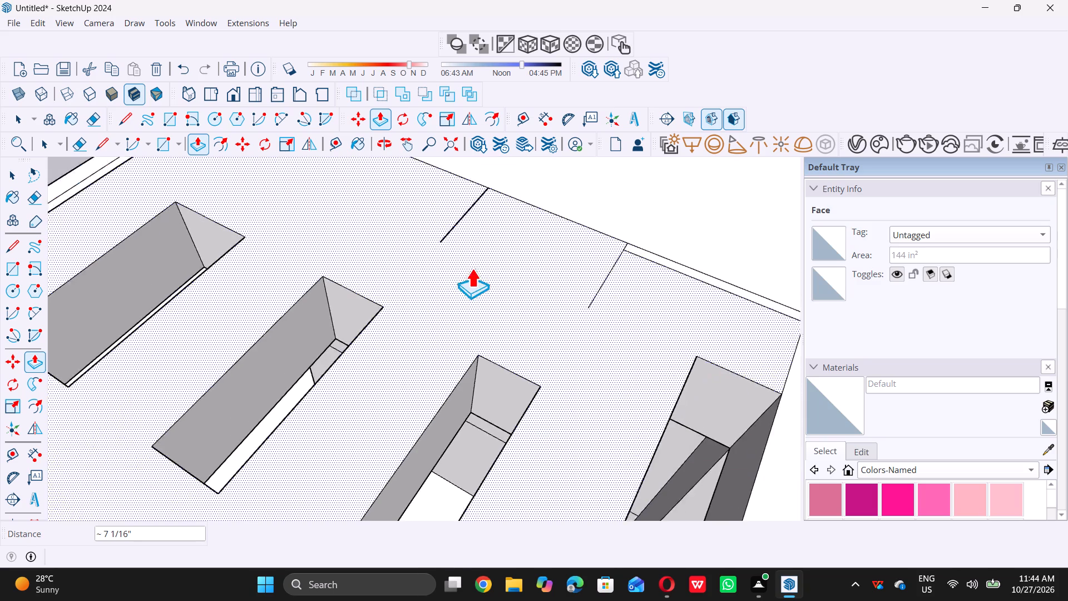
{"action": "scroll", "coordinate": [472, 268], "scroll_direction": "down", "scroll_amount": 5}
{"action": "scroll", "coordinate": [586, 326], "scroll_direction": "up", "scroll_amount": 9}
{"action": "left_click", "coordinate": [515, 328]}
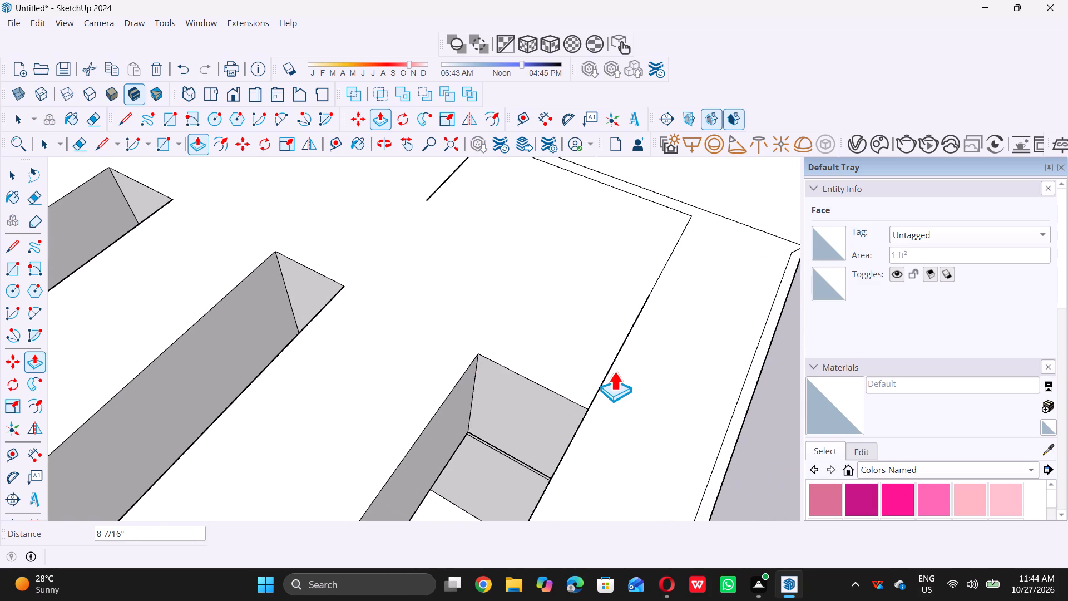
{"action": "double_click", "coordinate": [614, 371]}
{"action": "scroll", "coordinate": [563, 353], "scroll_direction": "down", "scroll_amount": 15}
{"action": "key", "text": "space"}
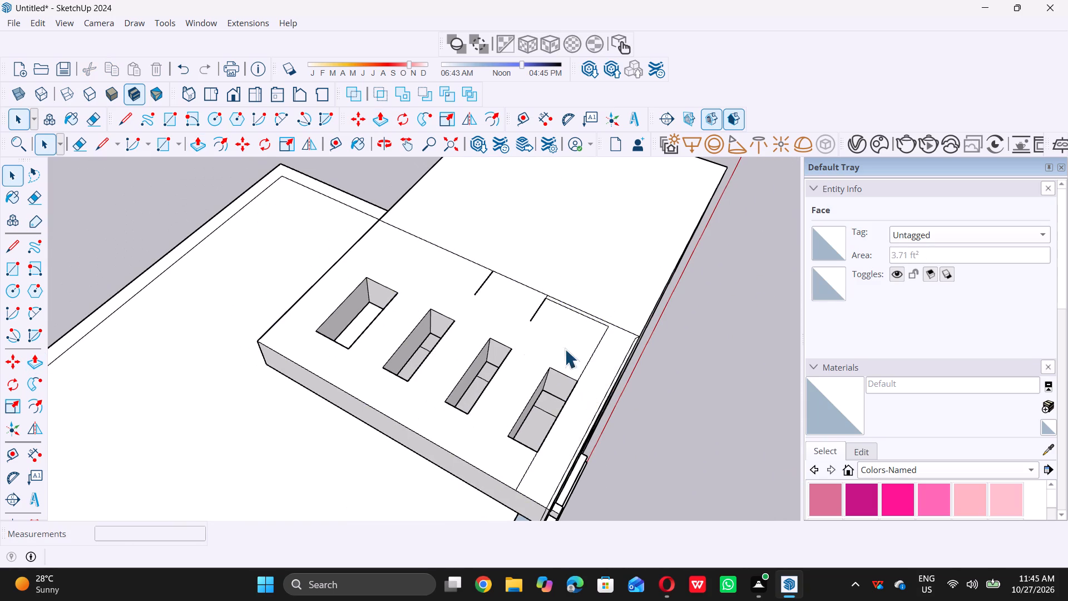
Erase the two short leftover edges on the canopy's top face between the middle slots and the wall line.
{"action": "scroll", "coordinate": [552, 314], "scroll_direction": "up", "scroll_amount": 7}
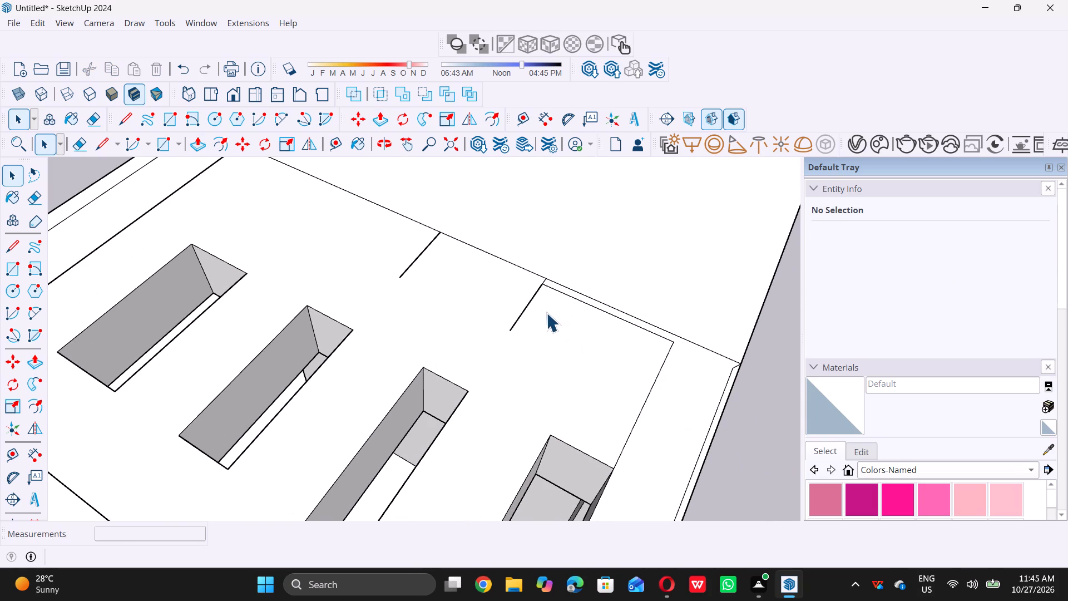
{"action": "key", "text": "e"}
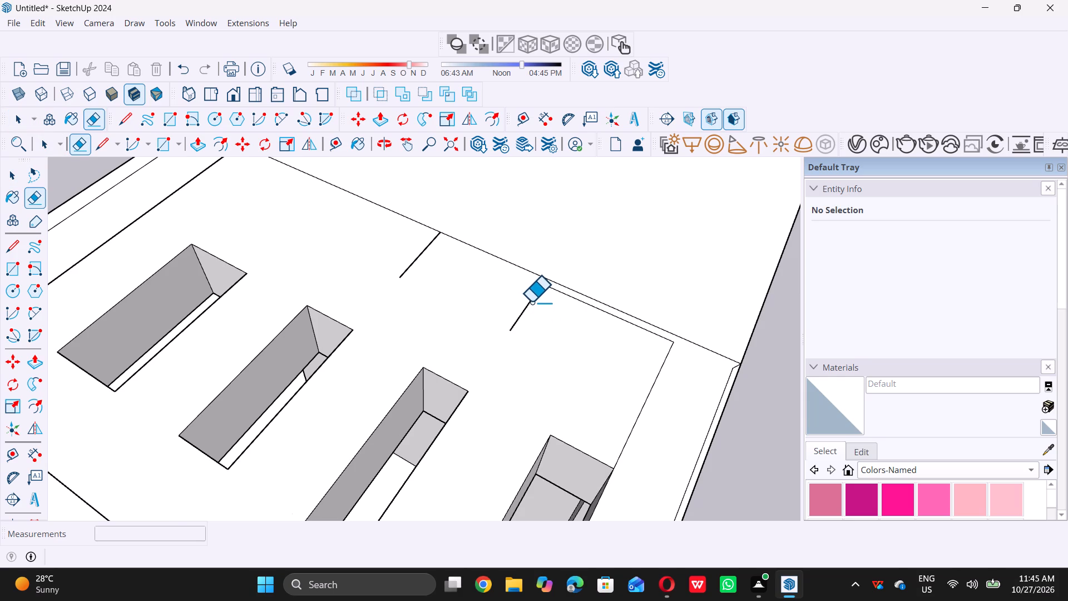
{"action": "left_click", "coordinate": [531, 302]}
{"action": "double_click", "coordinate": [426, 245]}
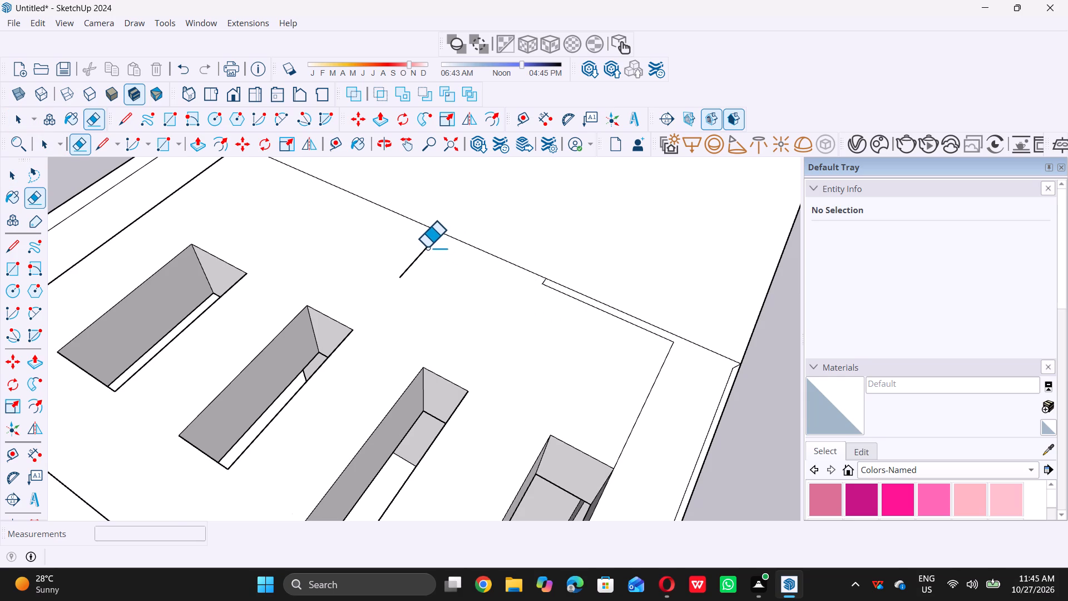
{"action": "left_click", "coordinate": [422, 253]}
{"action": "scroll", "coordinate": [438, 234], "scroll_direction": "up", "scroll_amount": 9}
{"action": "left_click", "coordinate": [436, 235]}
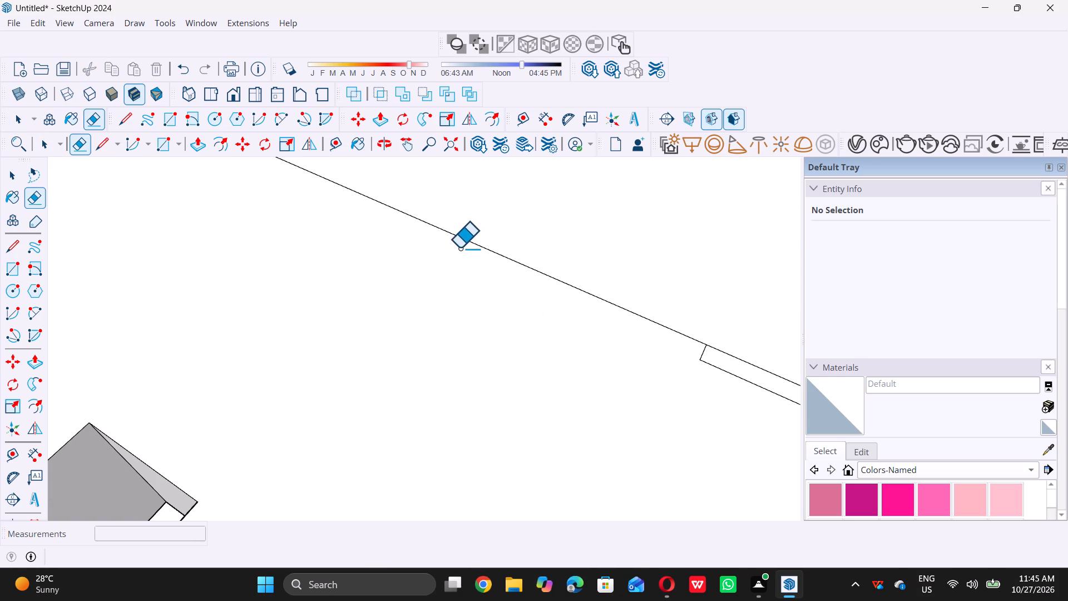
{"action": "key", "text": "space"}
Erase the leftover edge on the canopy's underside between the front slot and the supporting wall.
{"action": "scroll", "coordinate": [451, 302], "scroll_direction": "down", "scroll_amount": 20}
{"action": "scroll", "coordinate": [451, 302], "scroll_direction": "down", "scroll_amount": 3}
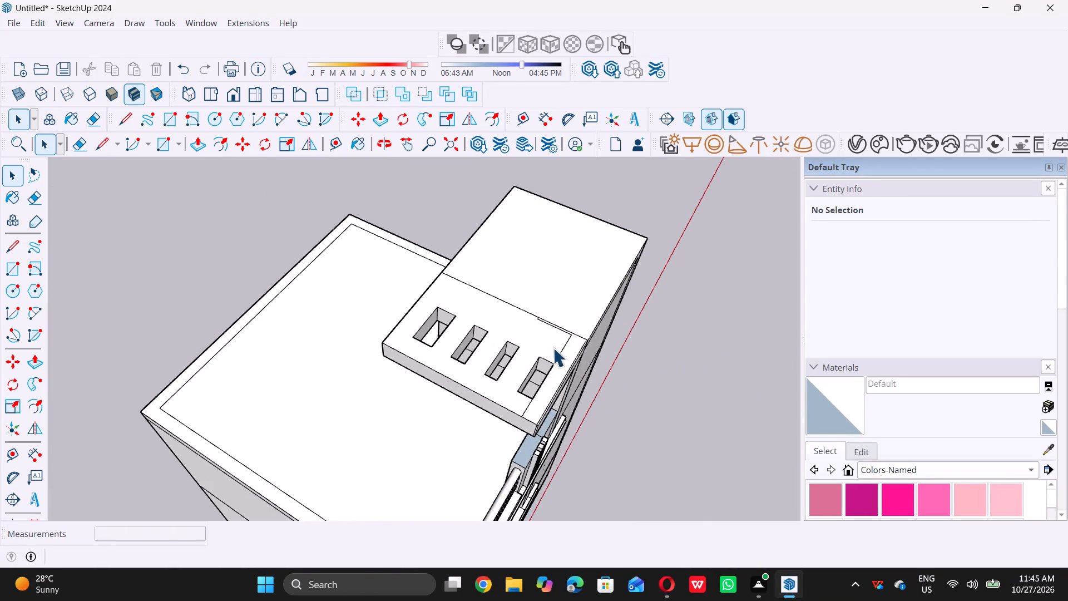
{"action": "middle_click_drag", "start_coordinate": [545, 338], "coordinate": [239, 229]}
{"action": "middle_click_drag", "start_coordinate": [296, 309], "coordinate": [387, 173]}
{"action": "middle_click_drag", "start_coordinate": [359, 269], "coordinate": [370, 219]}
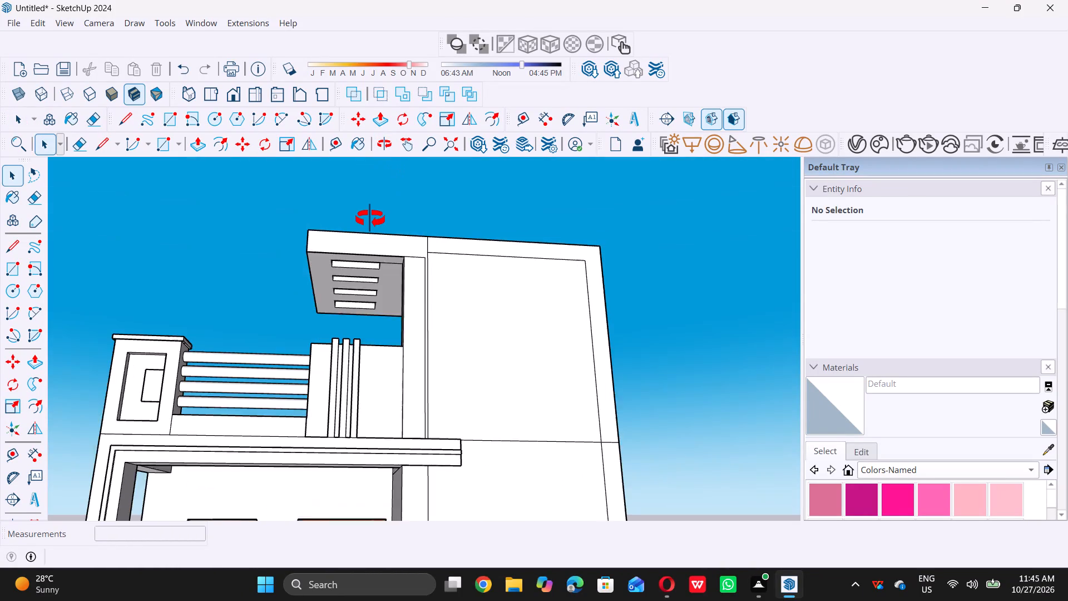
{"action": "middle_click_drag", "start_coordinate": [370, 219], "coordinate": [363, 231]}
{"action": "middle_click_drag", "start_coordinate": [374, 278], "coordinate": [414, 214]}
{"action": "scroll", "coordinate": [379, 262], "scroll_direction": "up", "scroll_amount": 6}
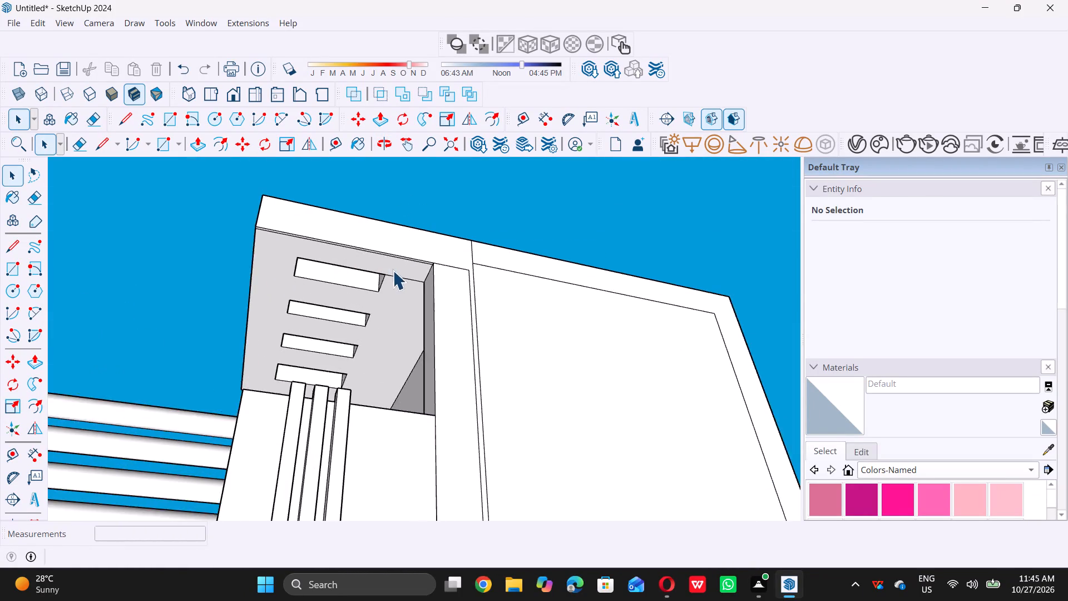
{"action": "scroll", "coordinate": [393, 270], "scroll_direction": "up", "scroll_amount": 16}
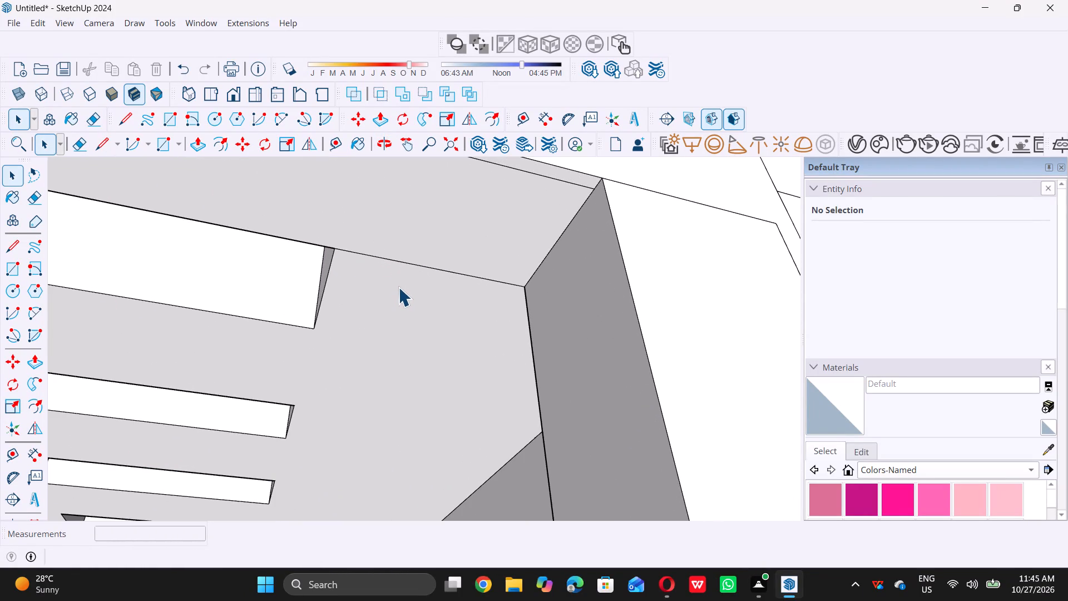
{"action": "key", "text": "e"}
{"action": "left_click", "coordinate": [415, 265]}
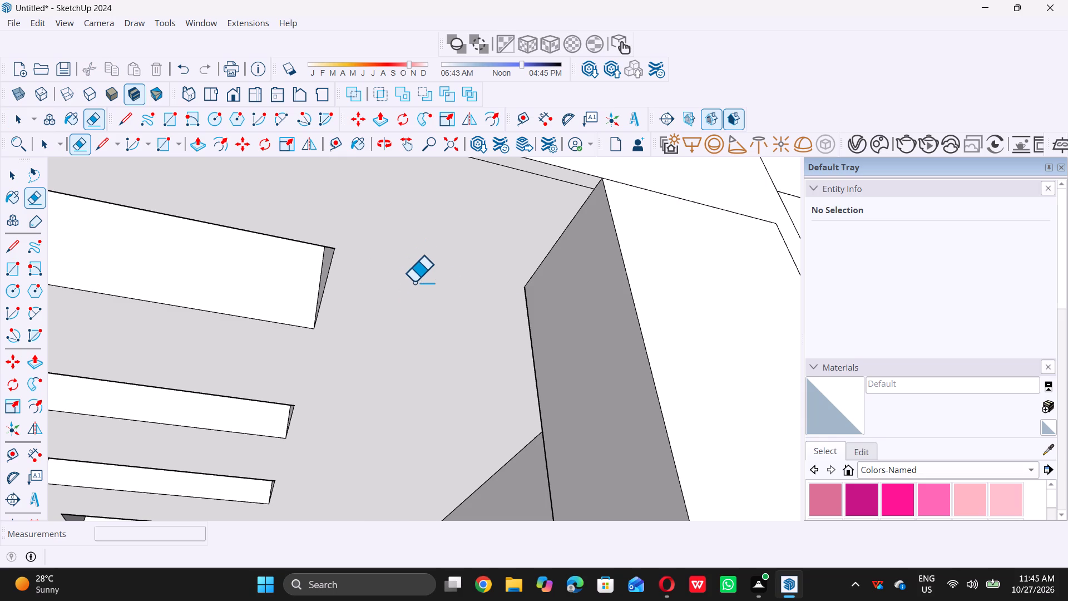
{"action": "key", "text": "space"}
Inspect the slotted canopy and its junction with the supporting wall from several angles around the building's front.
{"action": "scroll", "coordinate": [419, 295], "scroll_direction": "down", "scroll_amount": 19}
{"action": "middle_click_drag", "start_coordinate": [480, 224], "coordinate": [468, 242]}
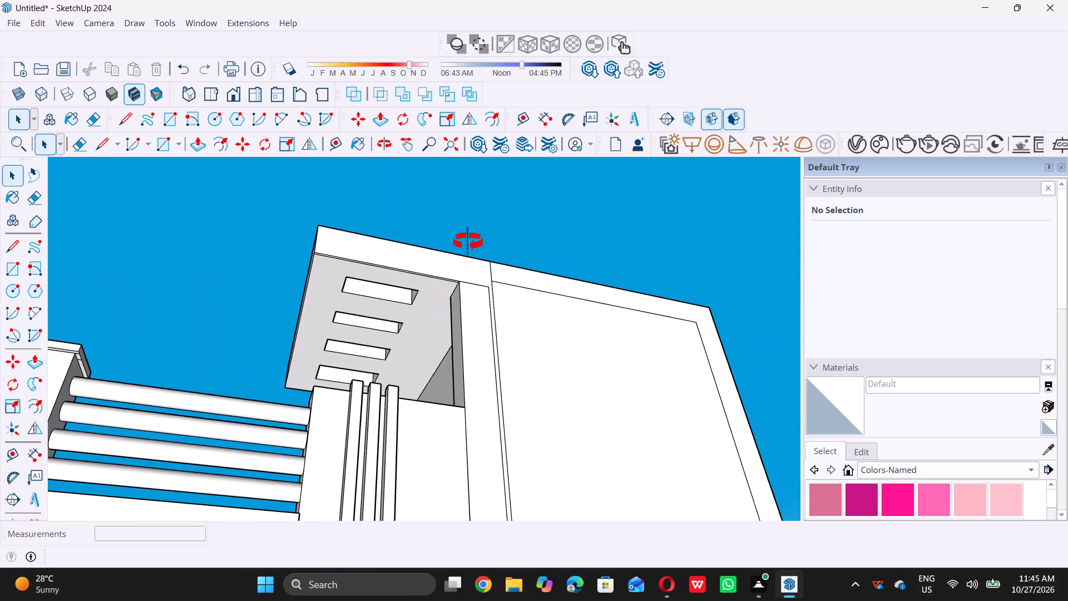
{"action": "middle_click_drag", "start_coordinate": [468, 242], "coordinate": [403, 433]}
{"action": "scroll", "coordinate": [442, 446], "scroll_direction": "down", "scroll_amount": 11}
{"action": "middle_click_drag", "start_coordinate": [449, 391], "coordinate": [440, 328]}
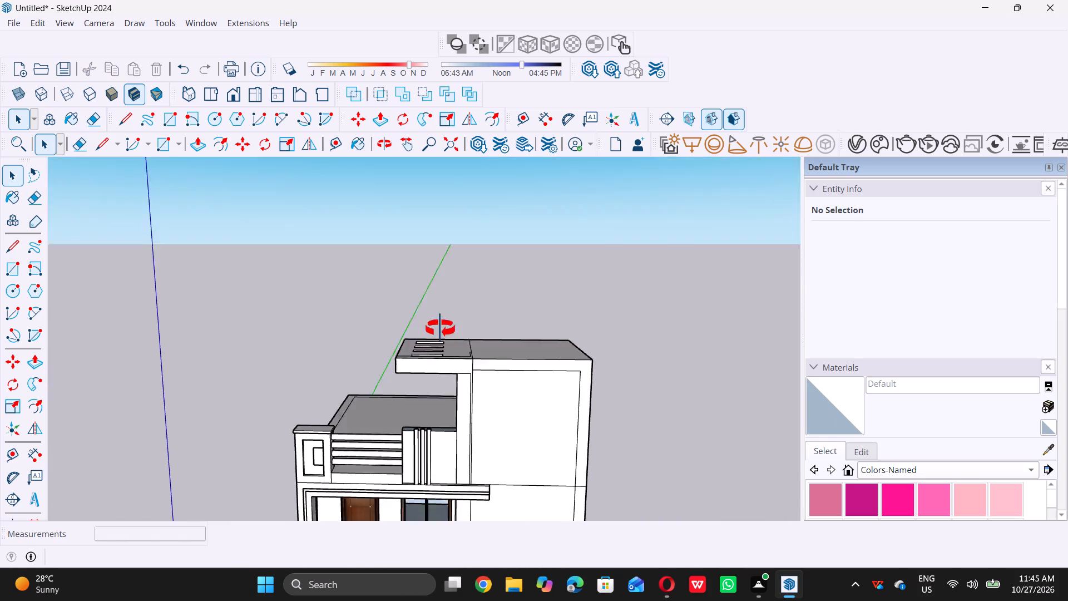
{"action": "middle_click_drag", "start_coordinate": [440, 328], "coordinate": [728, 313]}
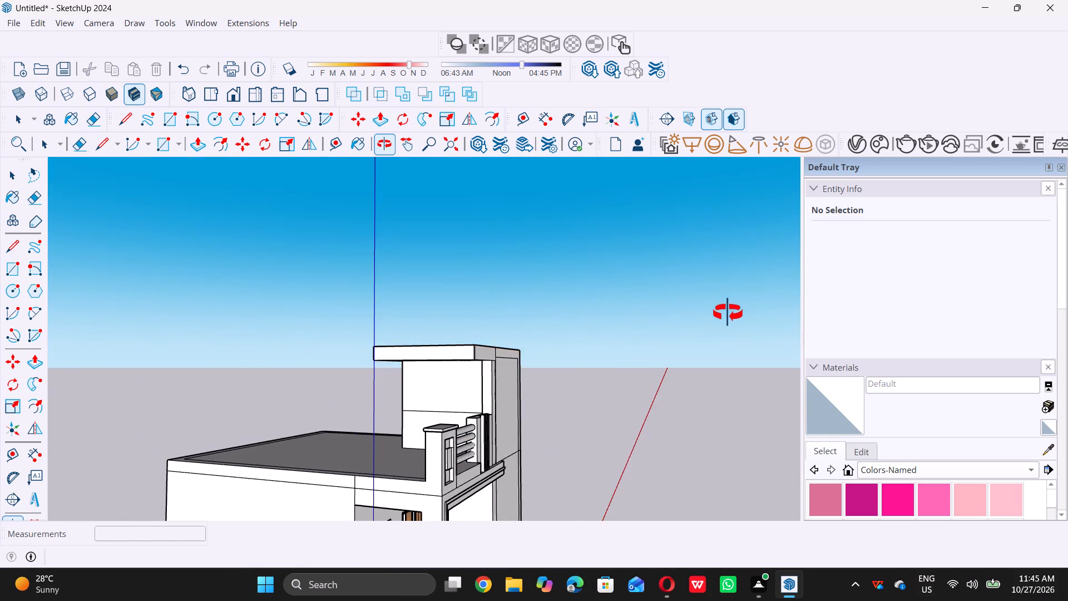
{"action": "middle_click_drag", "start_coordinate": [728, 313], "coordinate": [510, 341]}
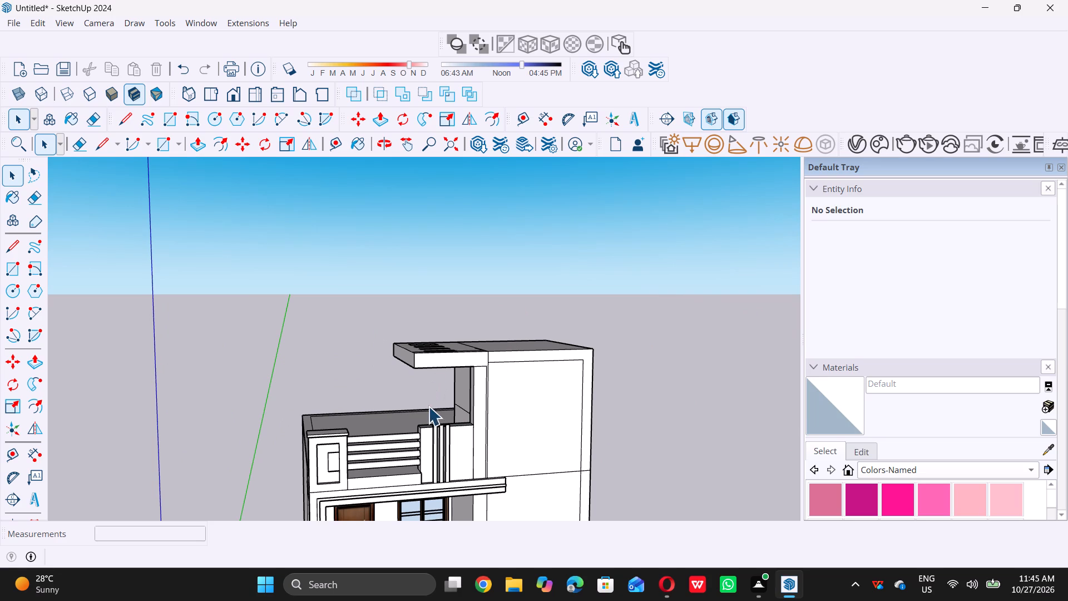
{"action": "middle_click_drag", "start_coordinate": [459, 359], "coordinate": [459, 302]}
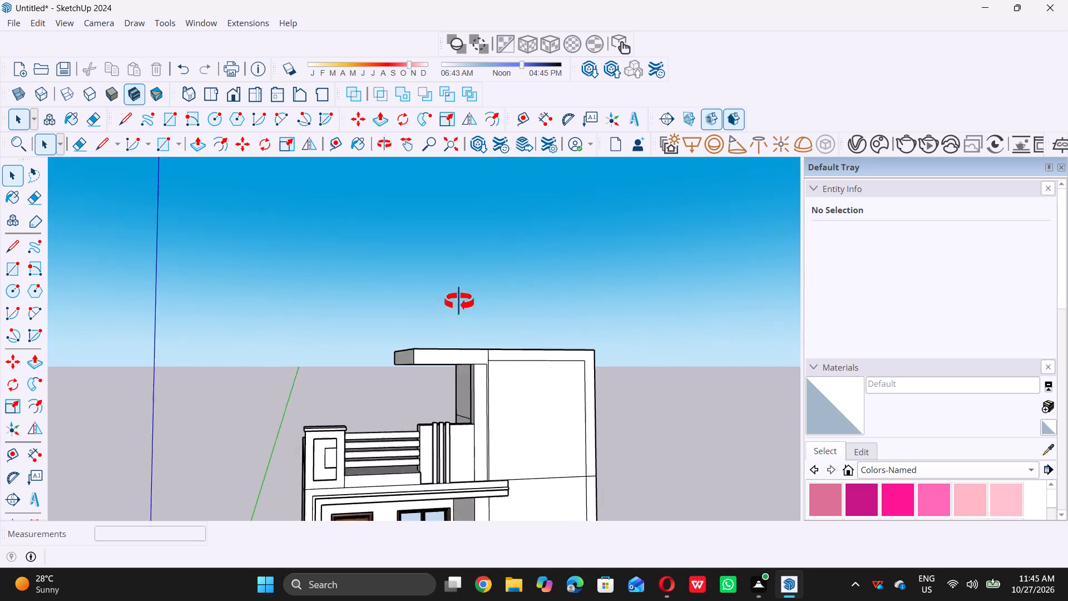
{"action": "middle_click_drag", "start_coordinate": [459, 302], "coordinate": [393, 362]}
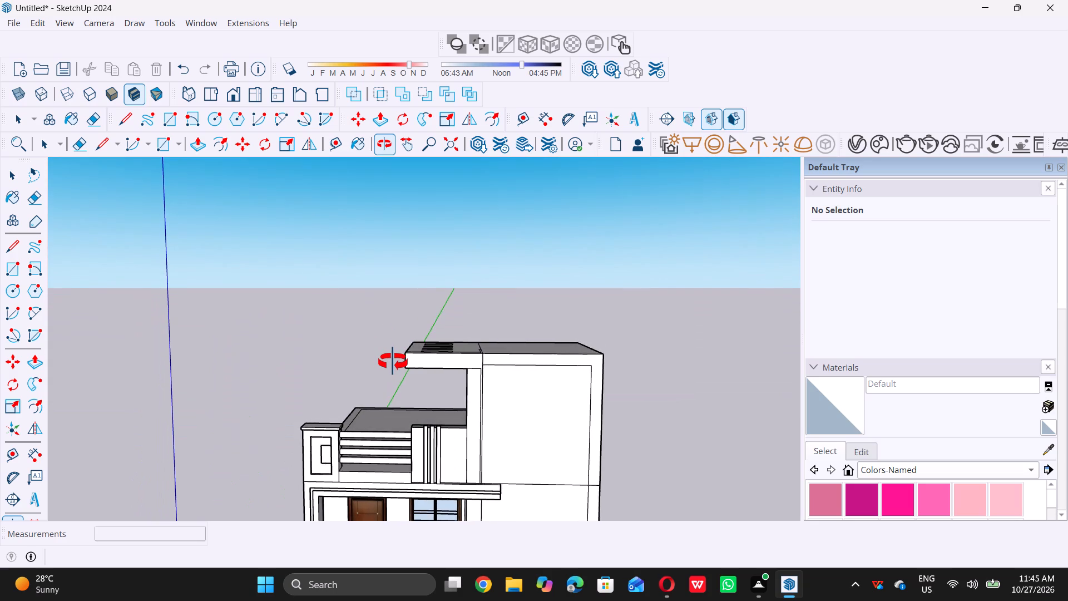
{"action": "middle_click_drag", "start_coordinate": [393, 362], "coordinate": [409, 374]}
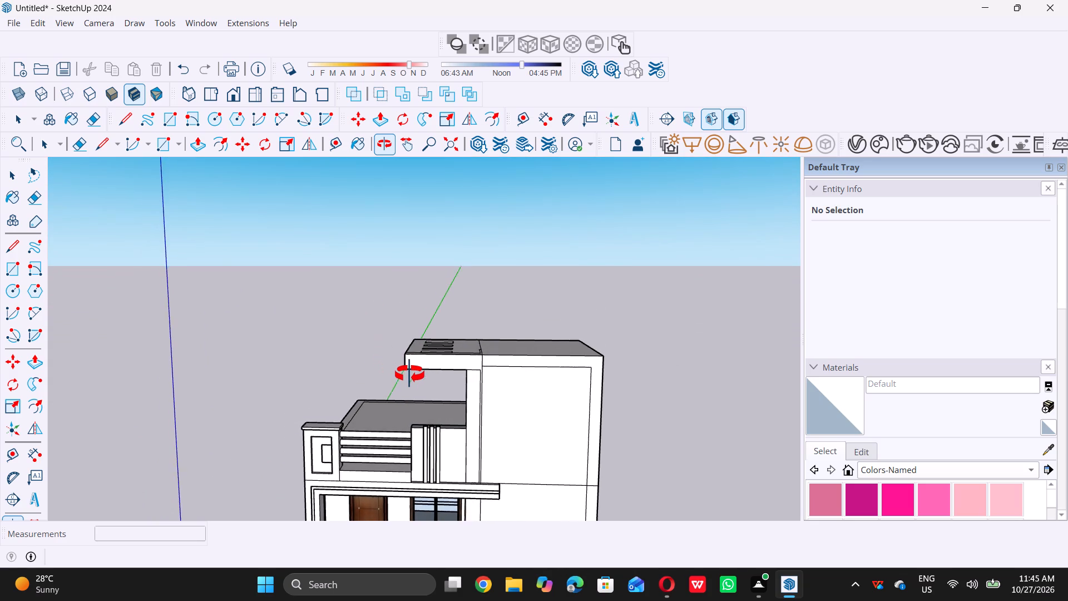
{"action": "middle_click_drag", "start_coordinate": [409, 374], "coordinate": [399, 383]}
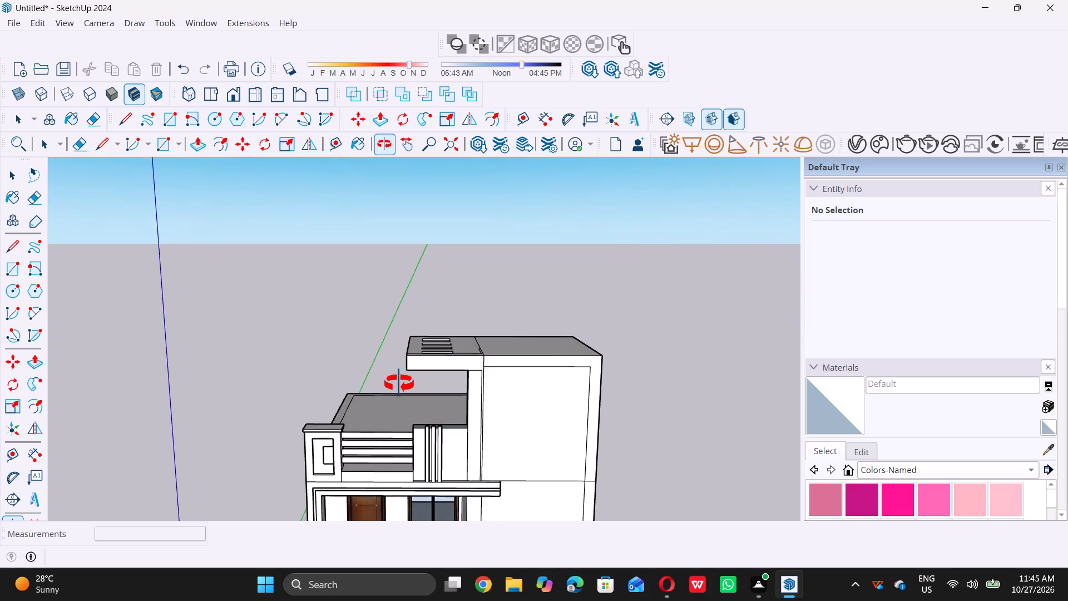
{"action": "middle_click_drag", "start_coordinate": [399, 383], "coordinate": [383, 370]}
{"action": "scroll", "coordinate": [479, 364], "scroll_direction": "up", "scroll_amount": 6}
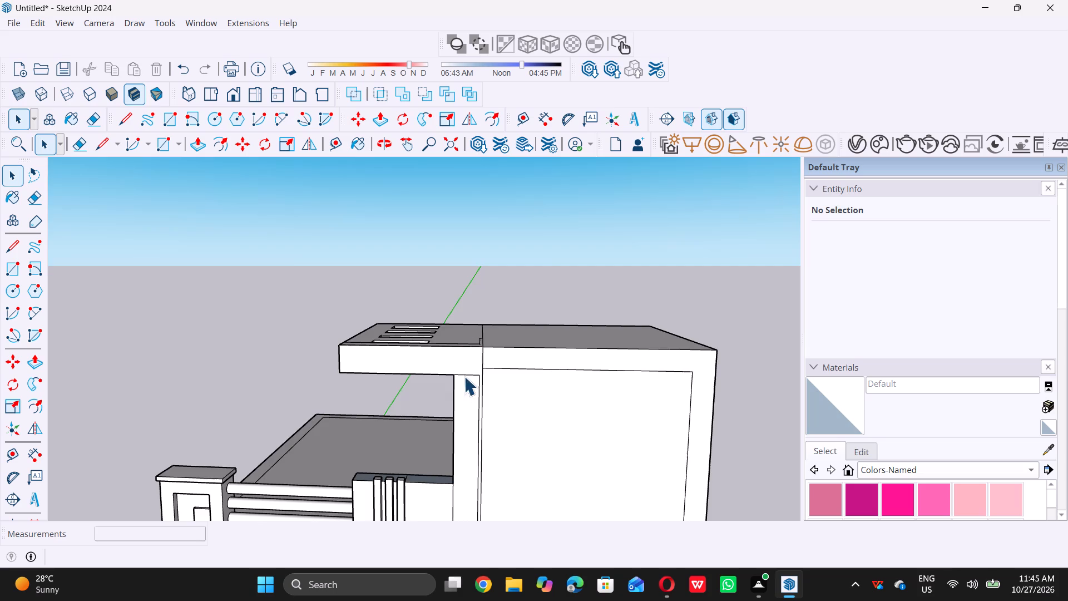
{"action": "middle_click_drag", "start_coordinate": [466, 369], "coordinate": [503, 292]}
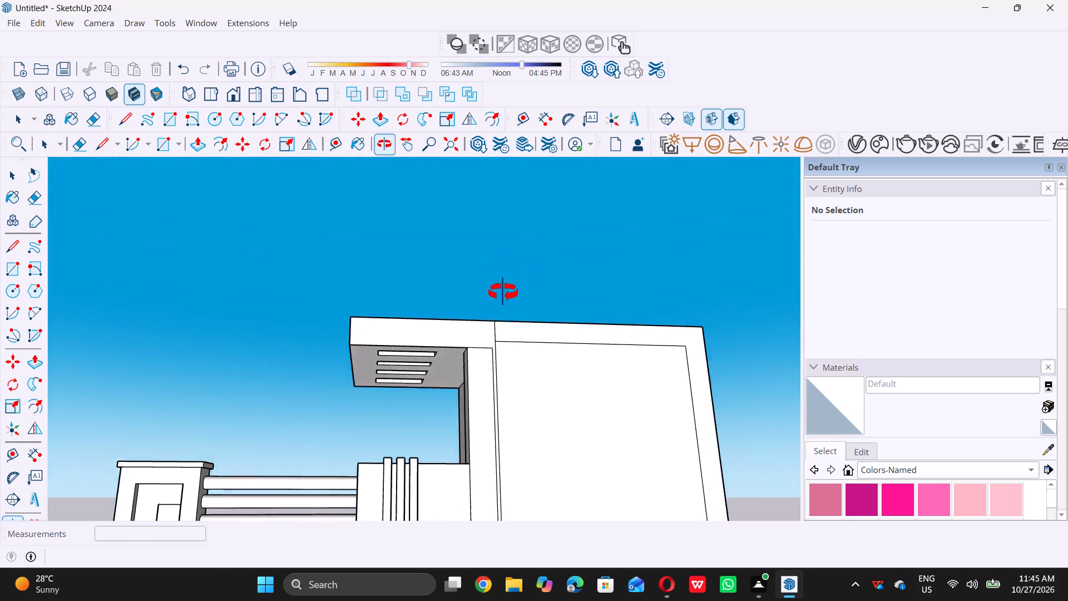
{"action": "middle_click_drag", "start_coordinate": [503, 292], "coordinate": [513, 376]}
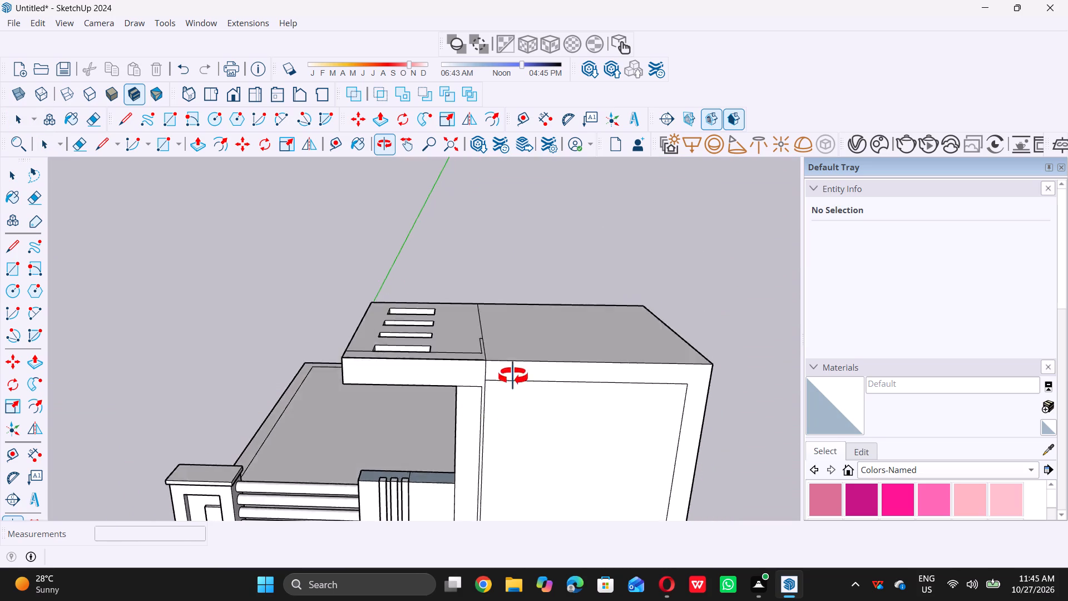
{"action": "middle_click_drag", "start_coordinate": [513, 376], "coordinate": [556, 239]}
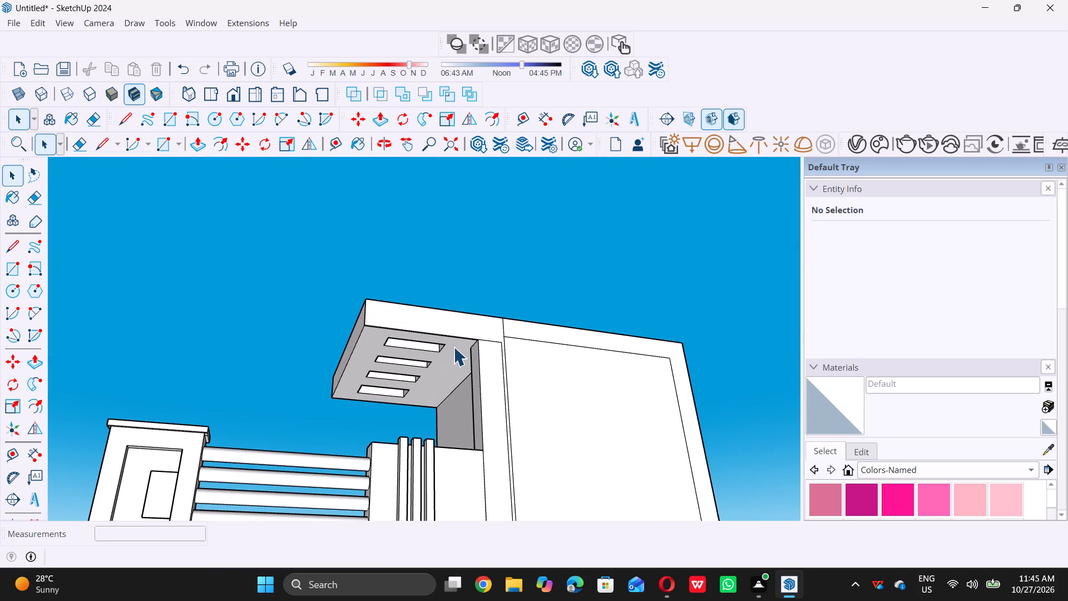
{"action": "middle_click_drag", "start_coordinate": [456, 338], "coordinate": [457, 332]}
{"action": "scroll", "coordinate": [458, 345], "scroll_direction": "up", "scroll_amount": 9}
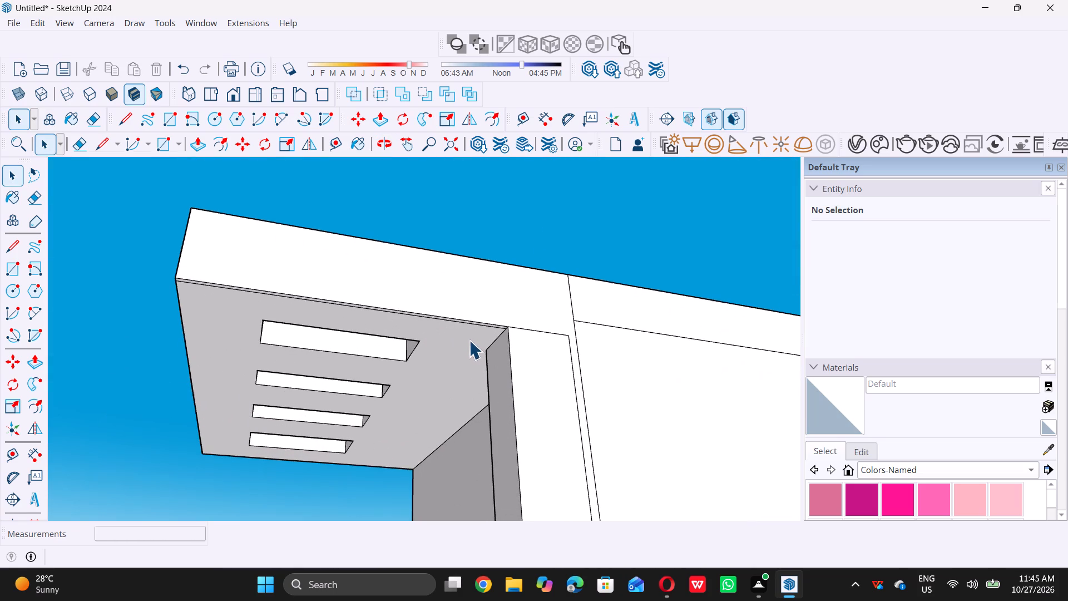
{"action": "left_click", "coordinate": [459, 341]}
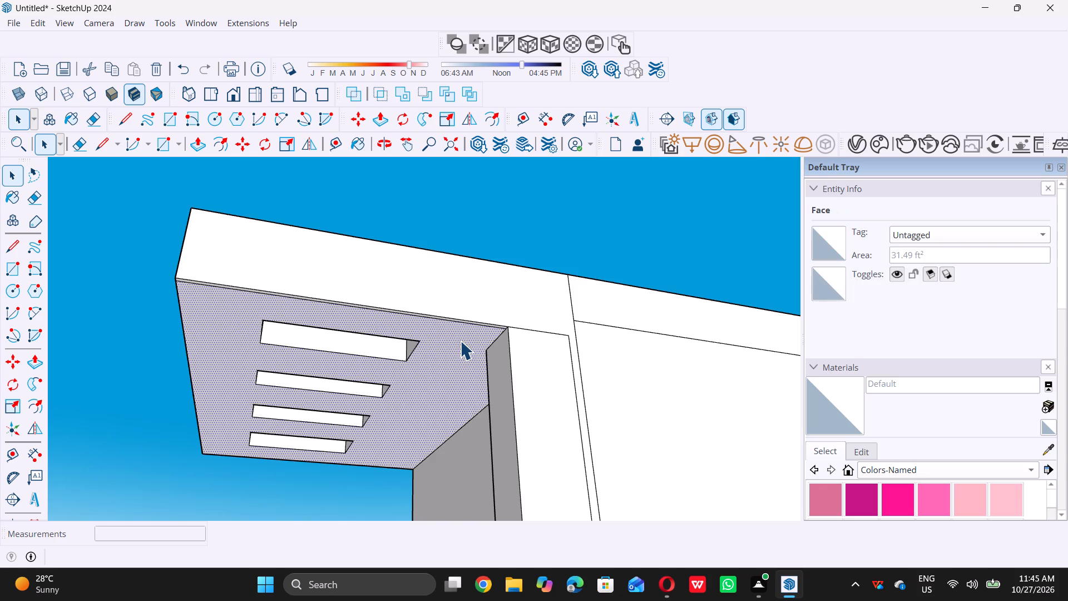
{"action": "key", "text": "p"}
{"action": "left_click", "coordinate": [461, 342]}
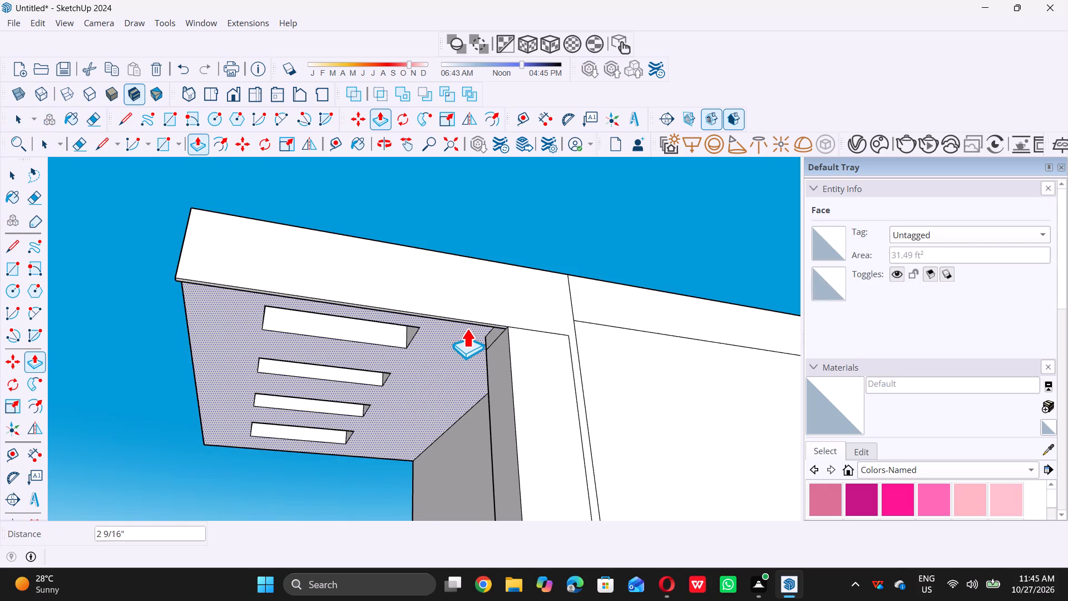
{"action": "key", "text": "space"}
Draw a horizontal line about 5' long across the canopy's front face, from the building panel's upper corner to the canopy's free end.
{"action": "scroll", "coordinate": [436, 356], "scroll_direction": "down", "scroll_amount": 5}
{"action": "middle_click_drag", "start_coordinate": [476, 288], "coordinate": [475, 290]}
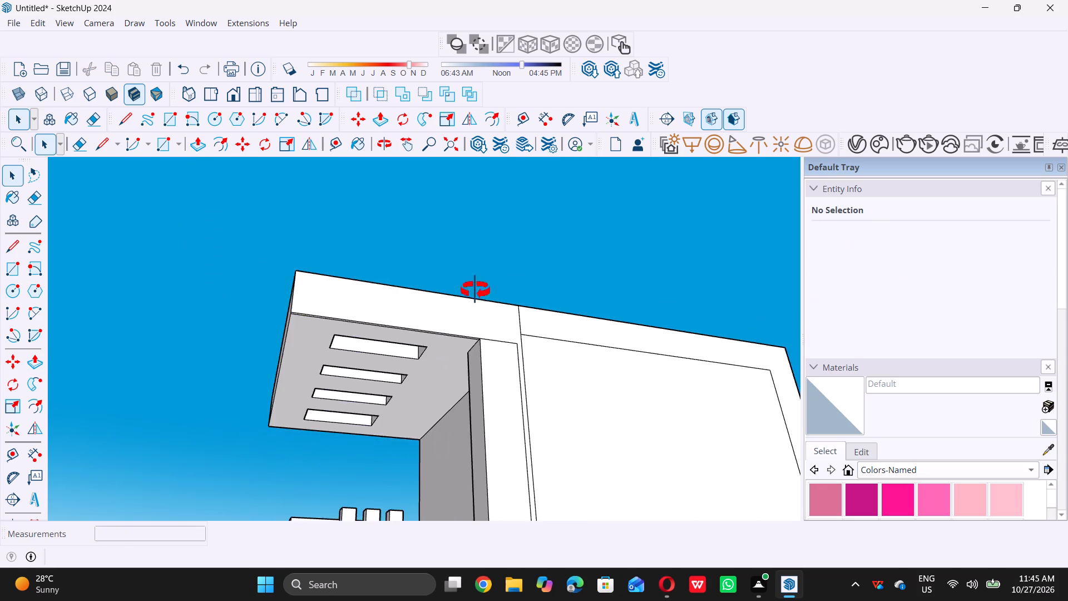
{"action": "middle_click_drag", "start_coordinate": [475, 290], "coordinate": [400, 411]}
{"action": "middle_click_drag", "start_coordinate": [402, 390], "coordinate": [402, 371]}
{"action": "key", "text": "l"}
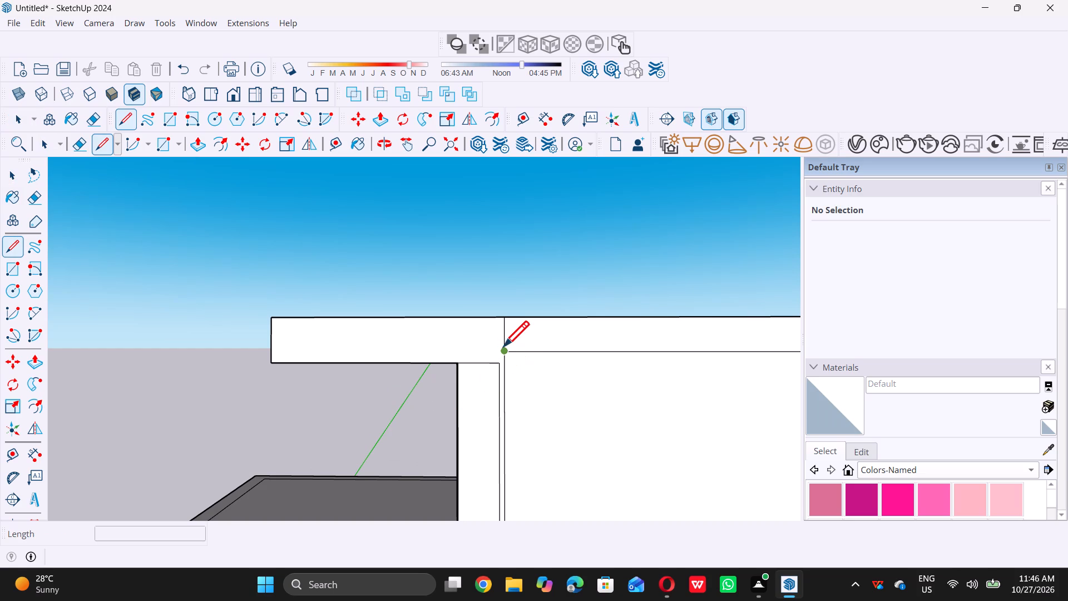
{"action": "double_click", "coordinate": [506, 349]}
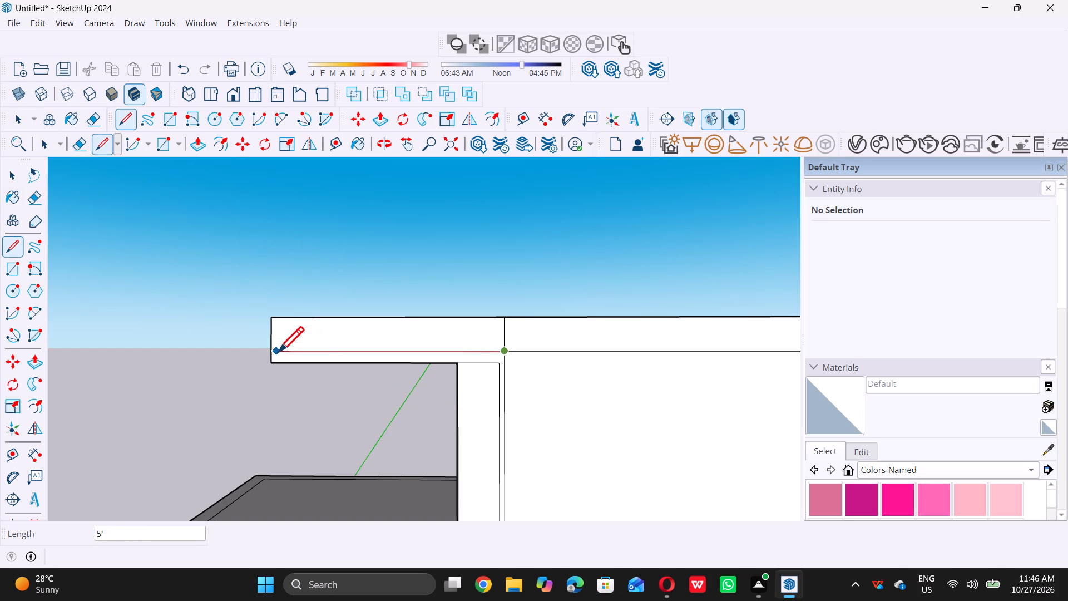
{"action": "left_click", "coordinate": [274, 352]}
{"action": "key", "text": "space"}
Push/Pull the canopy's slotted underside face upward to the level of the new horizontal line on the front face.
{"action": "scroll", "coordinate": [298, 382], "scroll_direction": "down", "scroll_amount": 5}
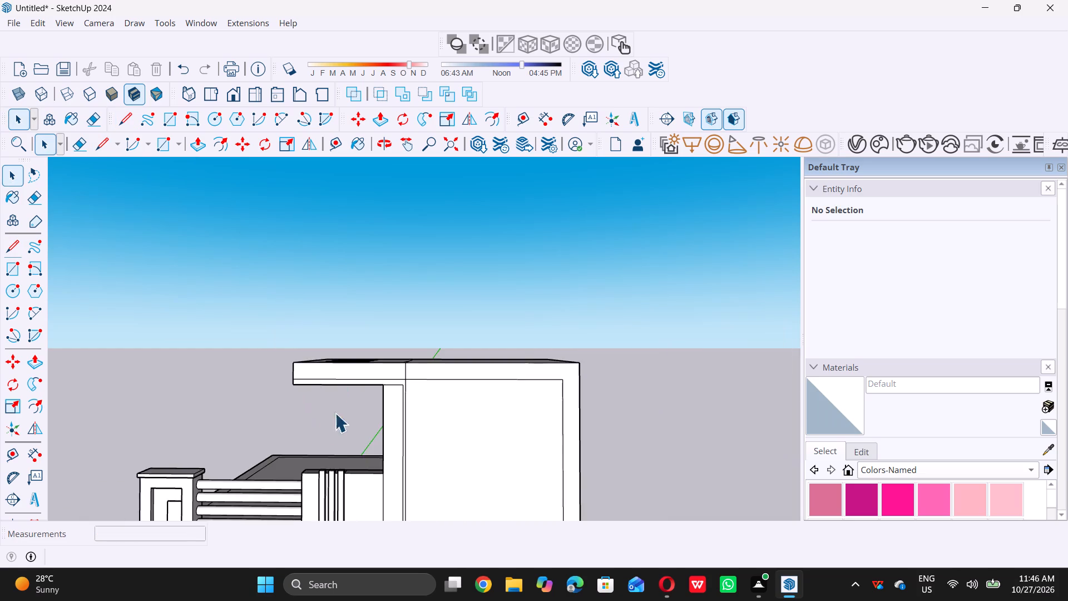
{"action": "middle_click_drag", "start_coordinate": [337, 410], "coordinate": [405, 328]}
{"action": "scroll", "coordinate": [396, 351], "scroll_direction": "up", "scroll_amount": 5}
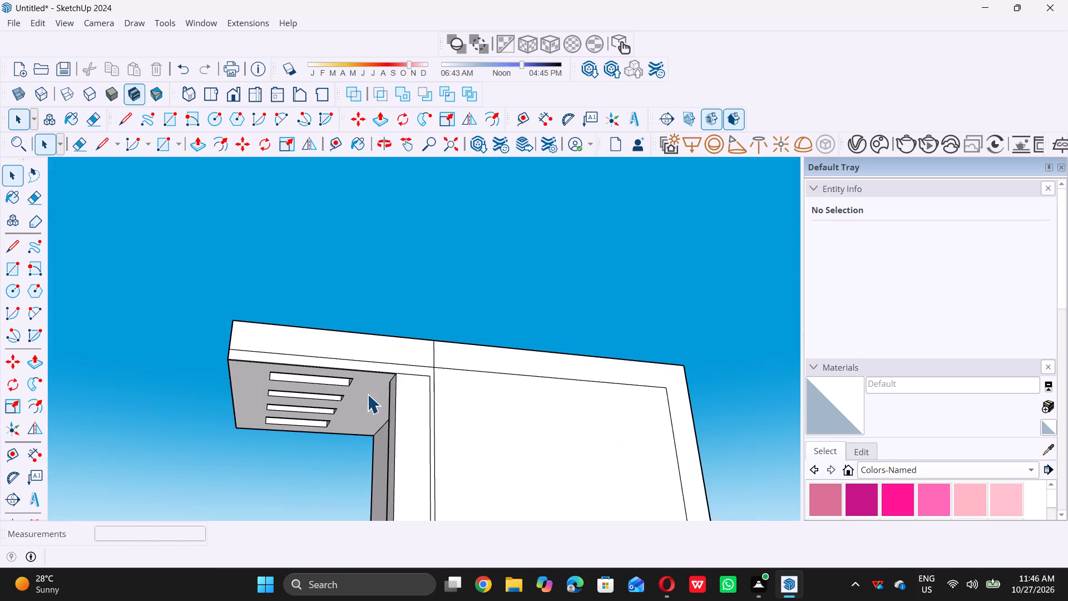
{"action": "middle_click_drag", "start_coordinate": [368, 391], "coordinate": [395, 363]}
{"action": "scroll", "coordinate": [392, 369], "scroll_direction": "up", "scroll_amount": 7}
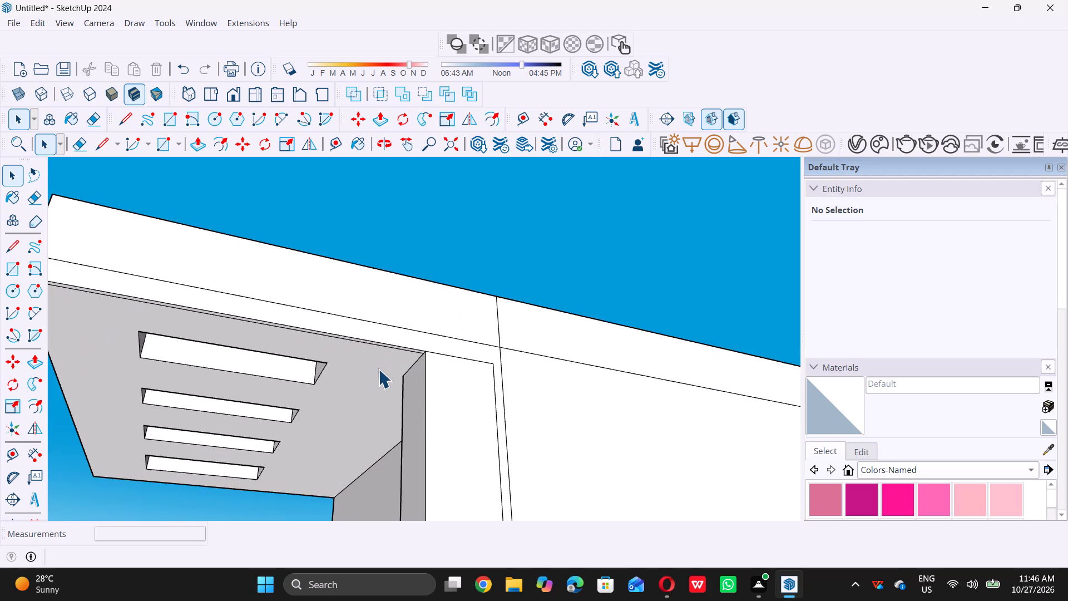
{"action": "scroll", "coordinate": [400, 345], "scroll_direction": "up", "scroll_amount": 9}
{"action": "left_click", "coordinate": [427, 359]}
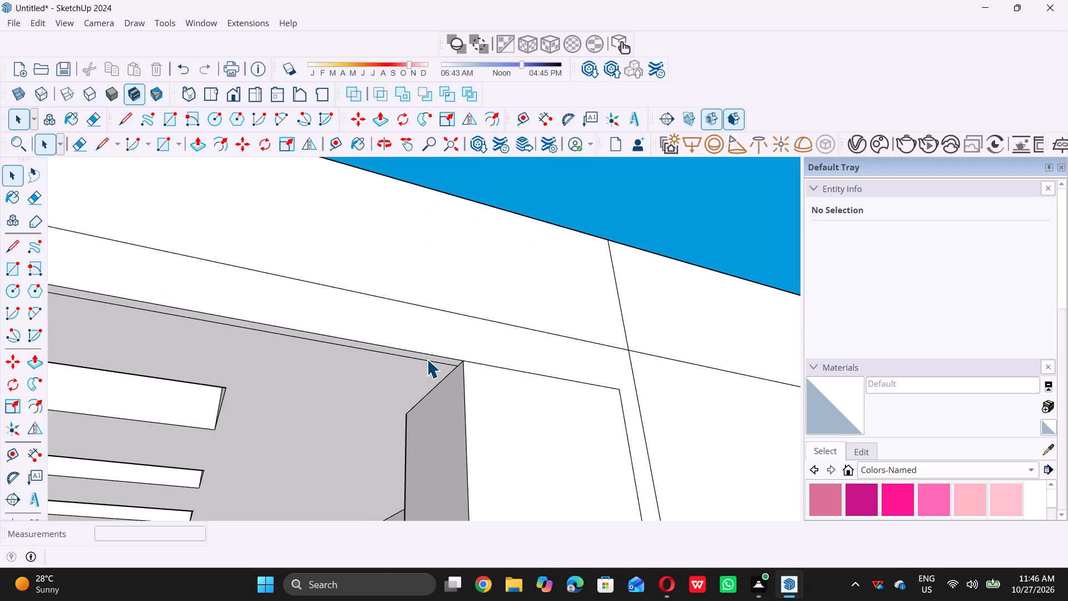
{"action": "scroll", "coordinate": [428, 359], "scroll_direction": "up", "scroll_amount": 9}
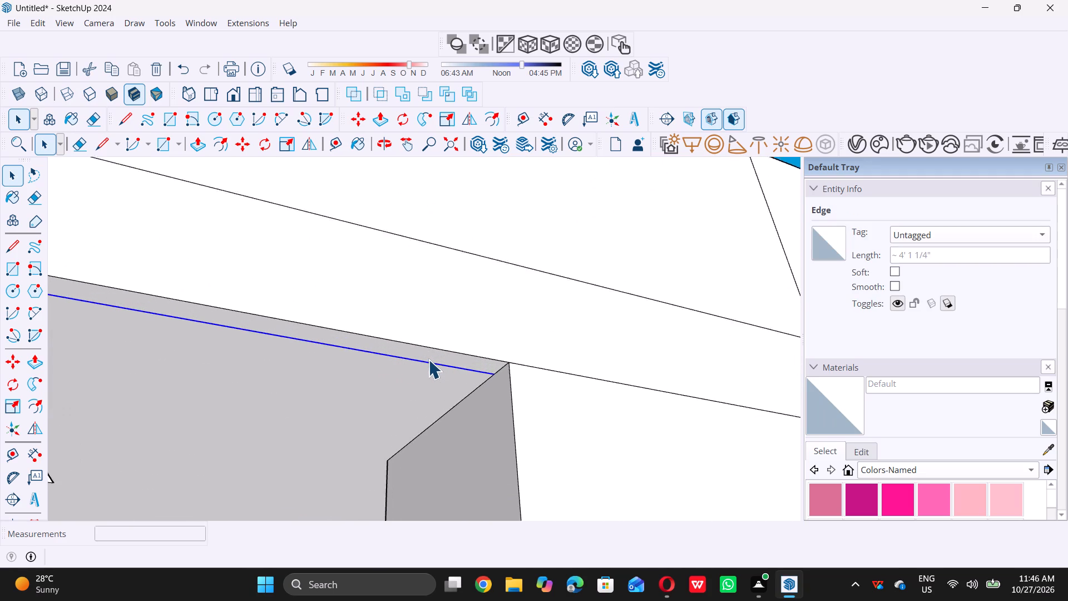
{"action": "scroll", "coordinate": [428, 359], "scroll_direction": "down", "scroll_amount": 6}
{"action": "left_click", "coordinate": [349, 410]}
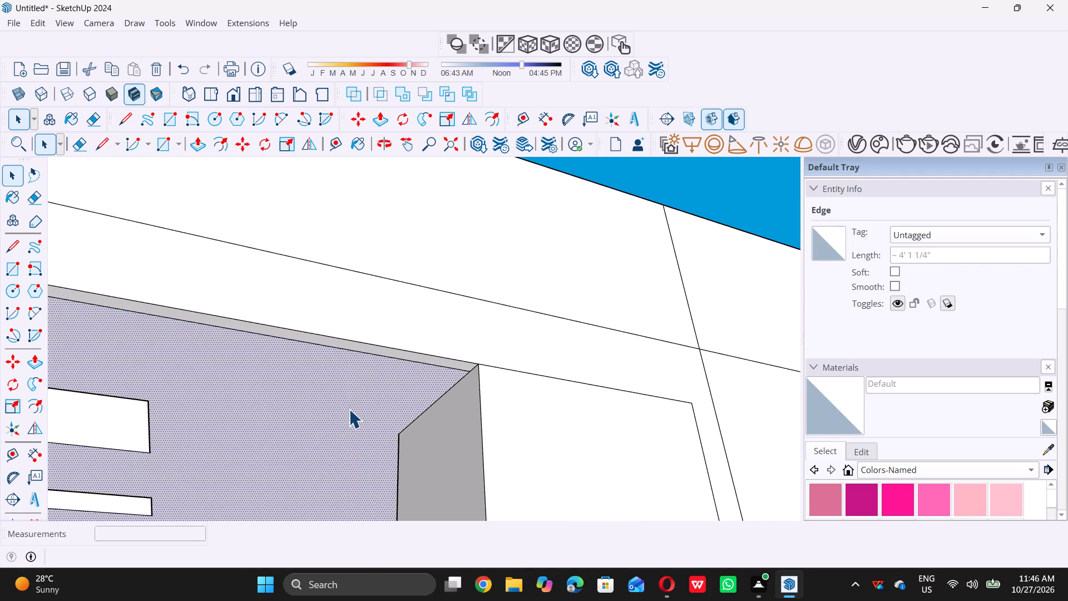
{"action": "key", "text": "p"}
{"action": "left_click", "coordinate": [349, 409]}
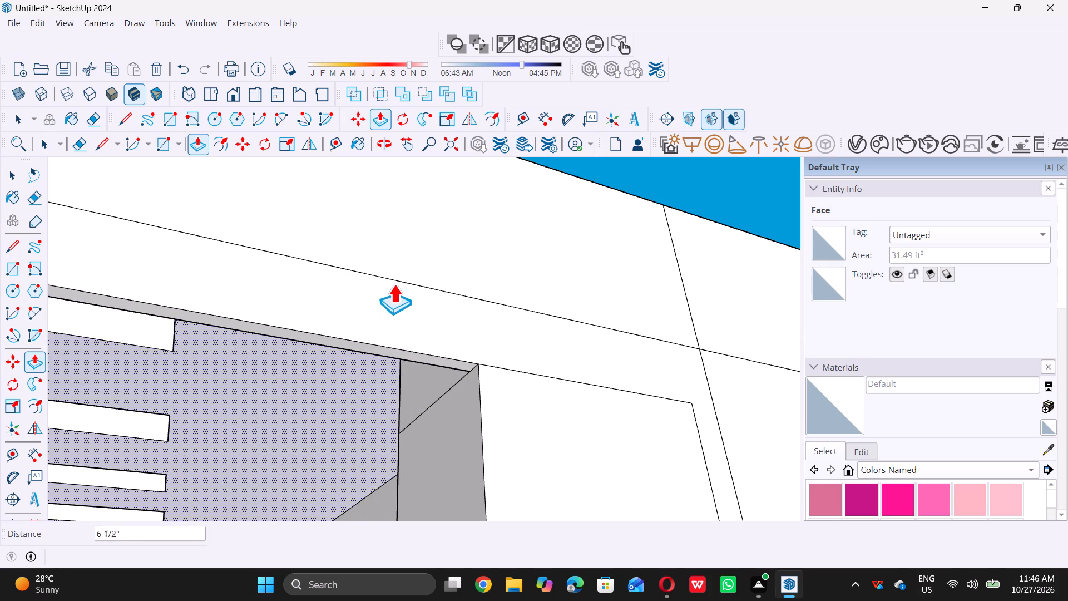
{"action": "left_click", "coordinate": [395, 277]}
{"action": "key", "text": "space"}
{"action": "scroll", "coordinate": [410, 312], "scroll_direction": "down", "scroll_amount": 4}
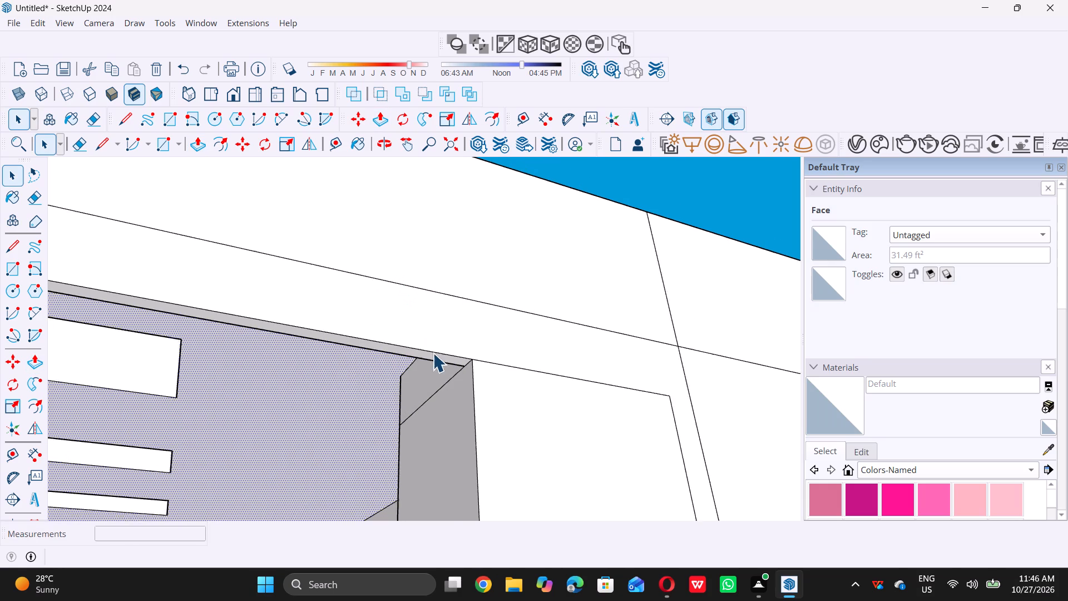
{"action": "scroll", "coordinate": [433, 353], "scroll_direction": "down", "scroll_amount": 2}
{"action": "left_click", "coordinate": [552, 192]}
Draw a short vertical line on the front face from the supporting wall's inner top corner up to the horizontal line.
{"action": "scroll", "coordinate": [604, 200], "scroll_direction": "down", "scroll_amount": 5}
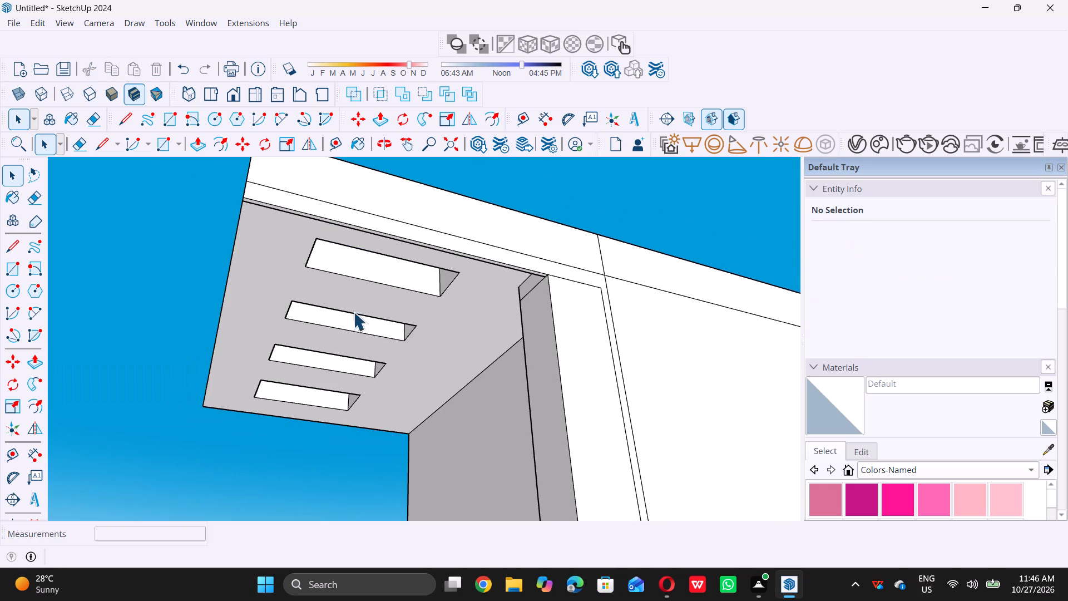
{"action": "middle_click_drag", "start_coordinate": [355, 311], "coordinate": [447, 432]}
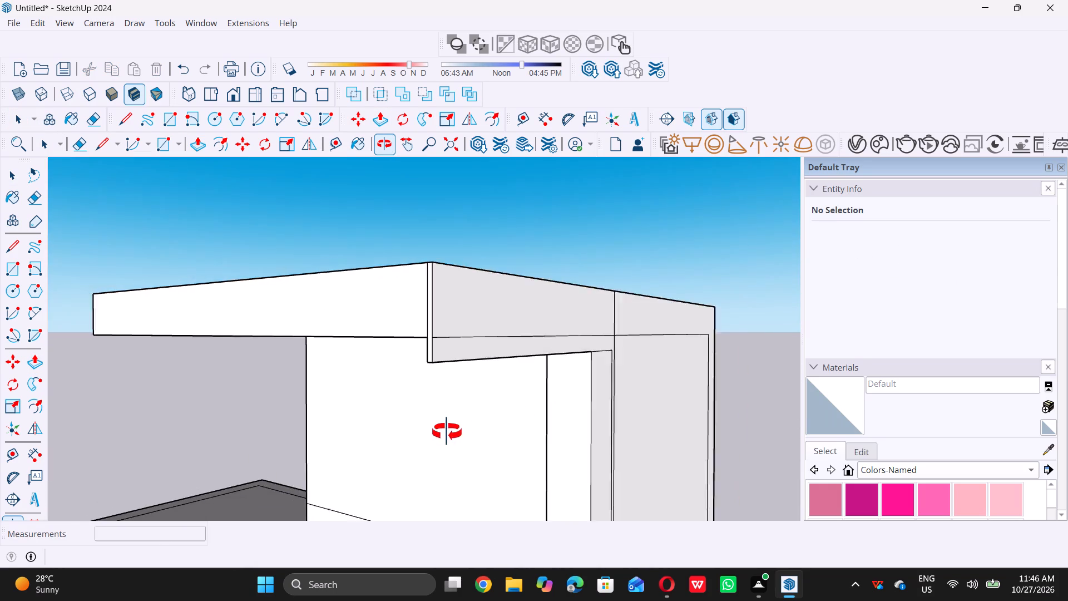
{"action": "middle_click_drag", "start_coordinate": [447, 432], "coordinate": [587, 412]}
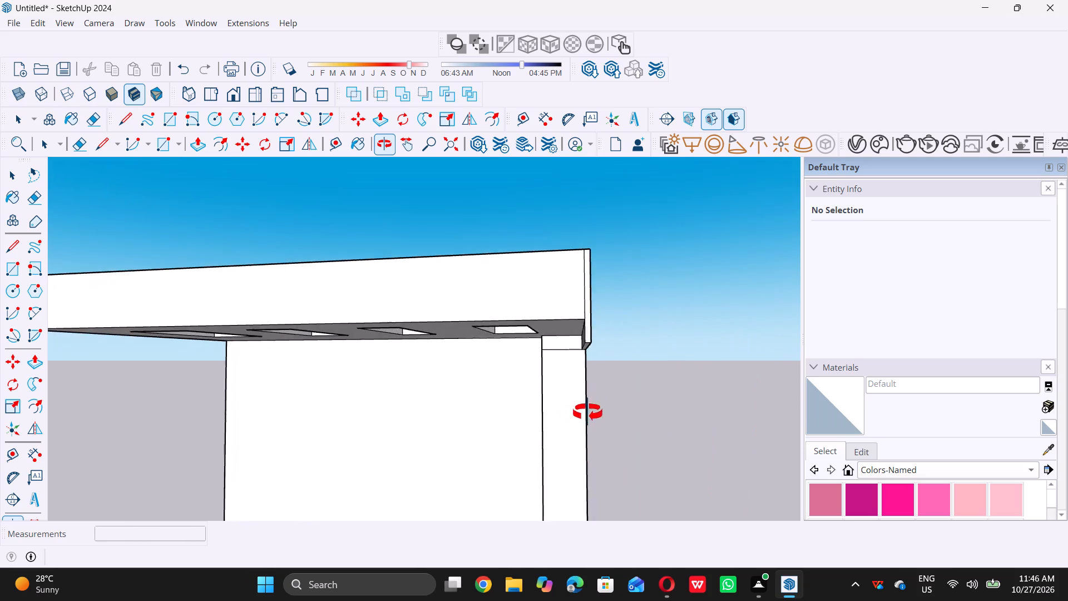
{"action": "middle_click_drag", "start_coordinate": [587, 412], "coordinate": [318, 386]}
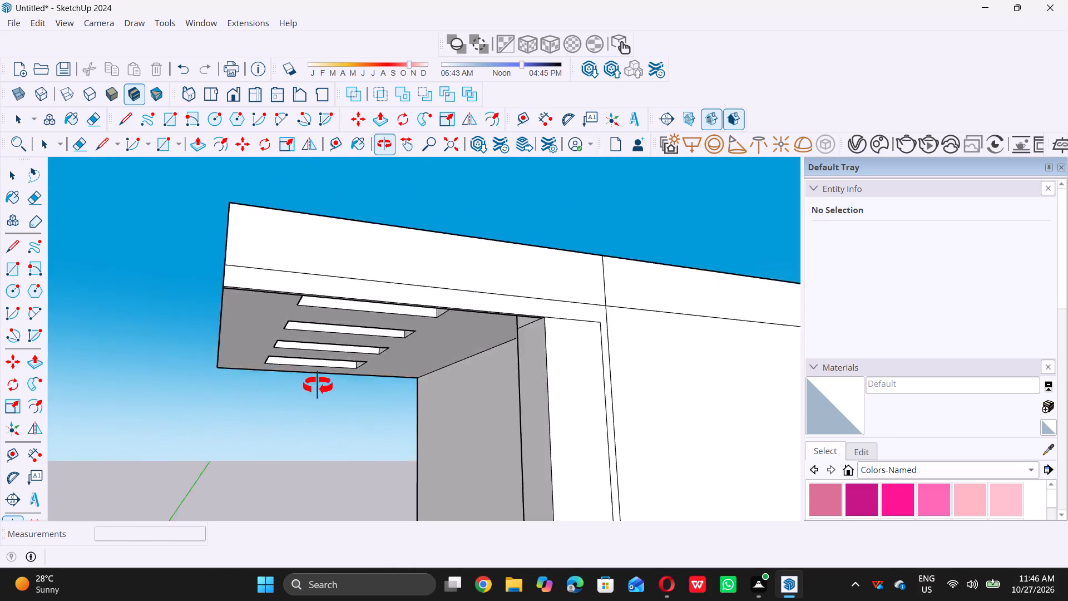
{"action": "middle_click_drag", "start_coordinate": [318, 386], "coordinate": [262, 397]}
{"action": "scroll", "coordinate": [494, 321], "scroll_direction": "up", "scroll_amount": 5}
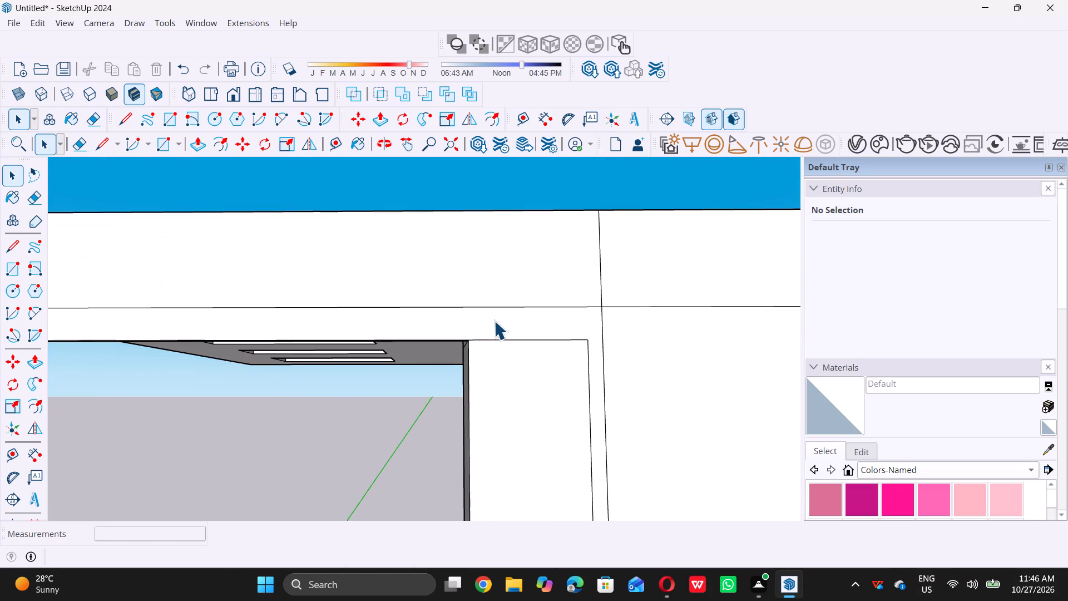
{"action": "key", "text": "l"}
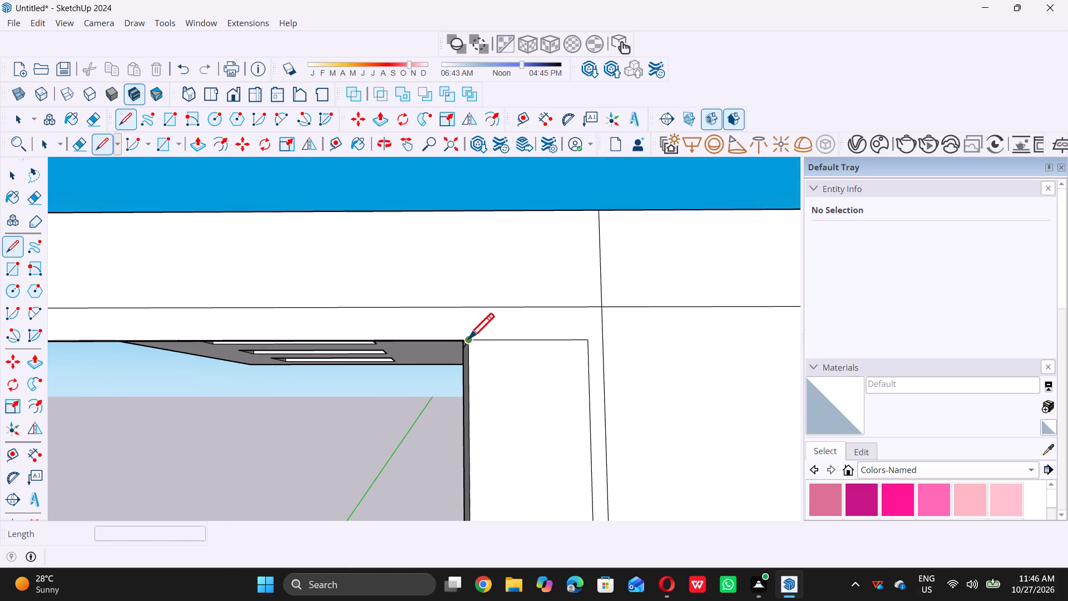
{"action": "left_click", "coordinate": [468, 338]}
{"action": "left_click", "coordinate": [466, 304]}
{"action": "scroll", "coordinate": [481, 332], "scroll_direction": "down", "scroll_amount": 5}
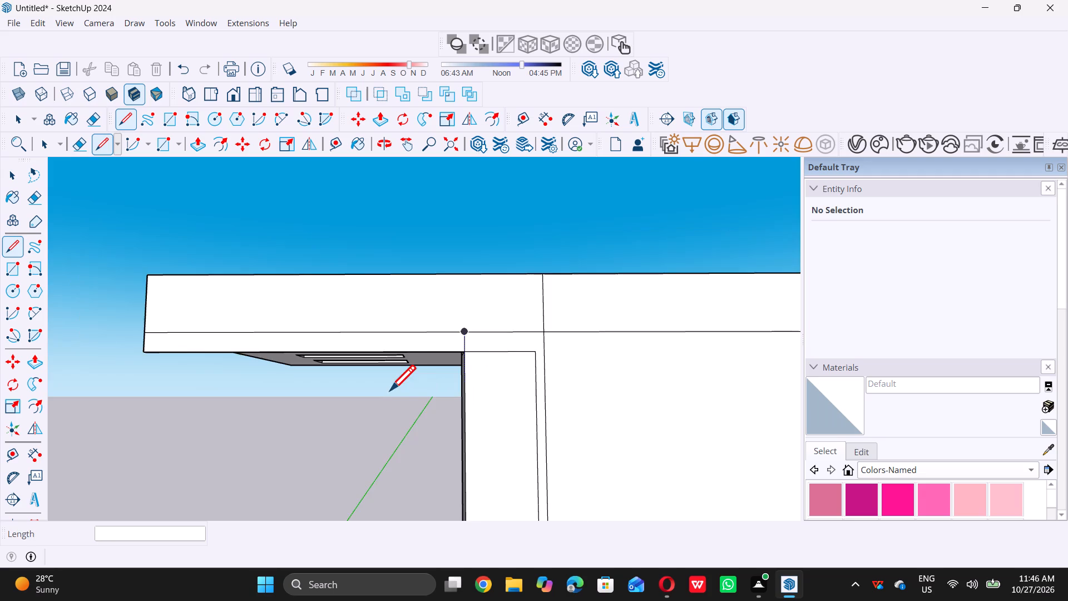
{"action": "middle_click_drag", "start_coordinate": [404, 385], "coordinate": [606, 340]}
{"action": "middle_click_drag", "start_coordinate": [332, 366], "coordinate": [634, 354]}
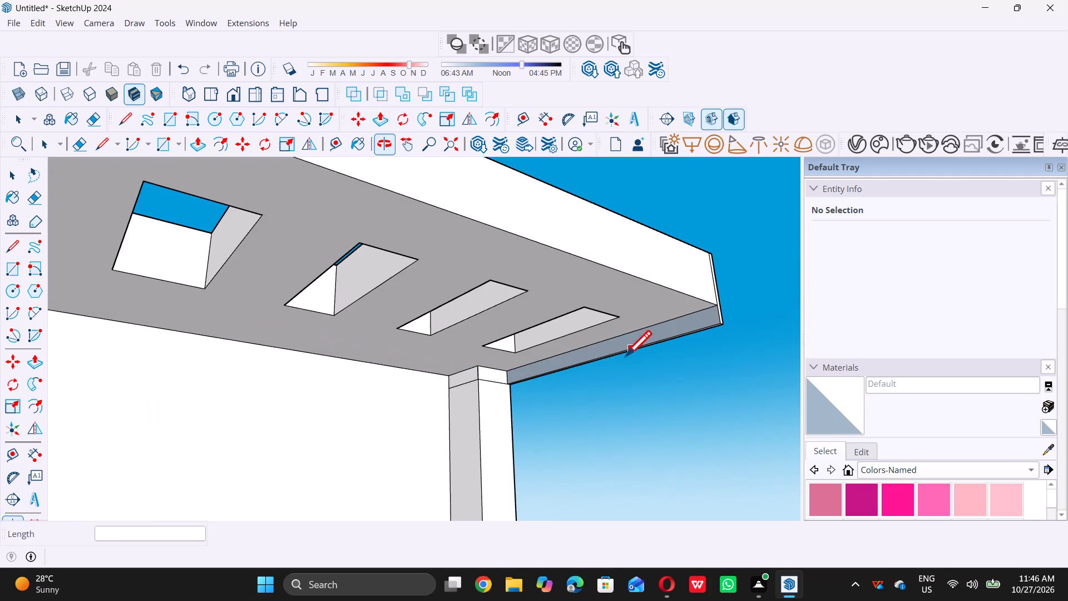
{"action": "scroll", "coordinate": [518, 372], "scroll_direction": "up", "scroll_amount": 1}
{"action": "key", "text": "space"}
Push/Pull the narrow bottom face of the canopy's front lip up 3" to the horizontal line.
{"action": "scroll", "coordinate": [478, 419], "scroll_direction": "down", "scroll_amount": 3}
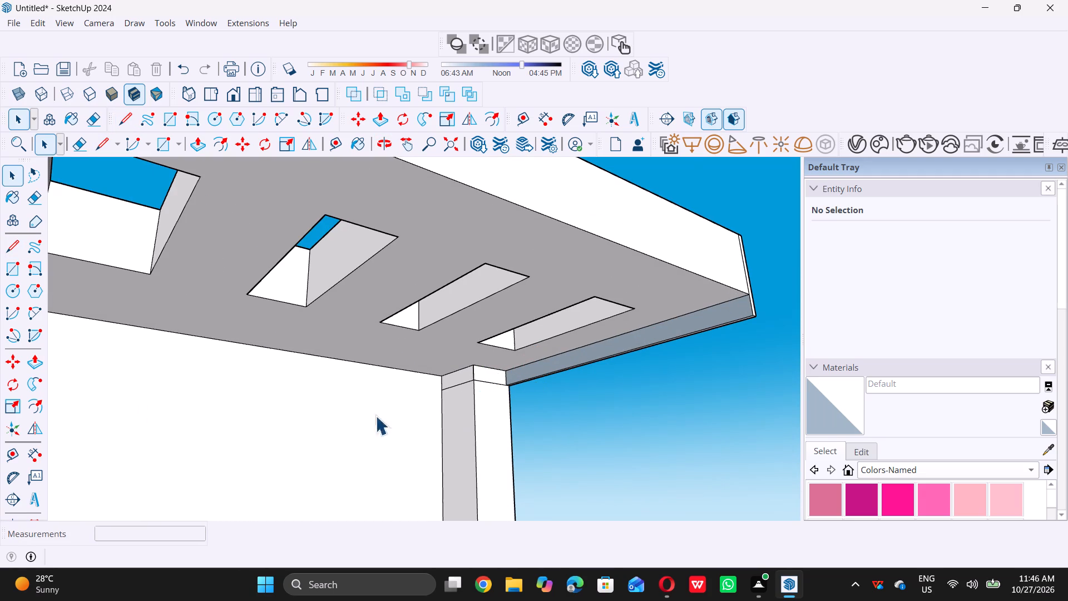
{"action": "scroll", "coordinate": [375, 416], "scroll_direction": "down", "scroll_amount": 2}
{"action": "middle_click_drag", "start_coordinate": [572, 403], "coordinate": [196, 385]}
{"action": "middle_click_drag", "start_coordinate": [363, 367], "coordinate": [372, 336]}
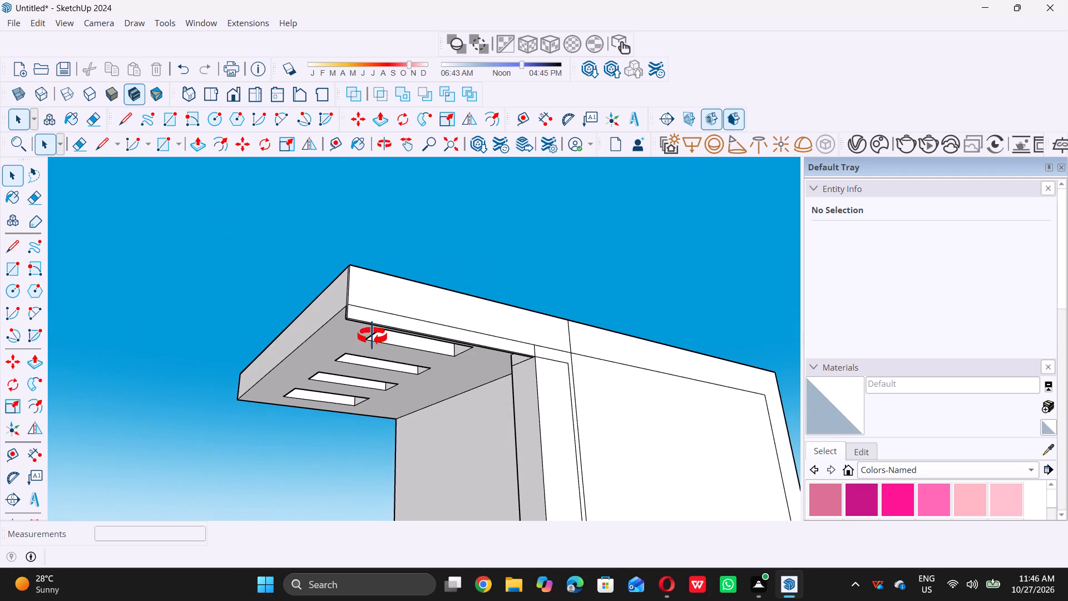
{"action": "middle_click_drag", "start_coordinate": [372, 336], "coordinate": [373, 303]}
{"action": "scroll", "coordinate": [375, 272], "scroll_direction": "up", "scroll_amount": 16}
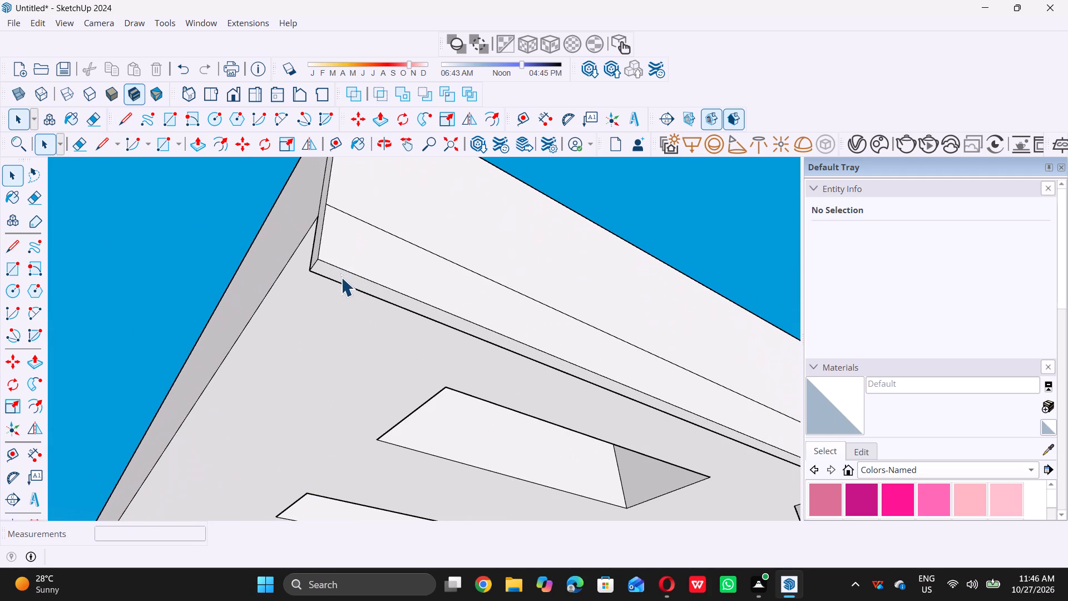
{"action": "left_click", "coordinate": [345, 280]}
{"action": "key", "text": "p"}
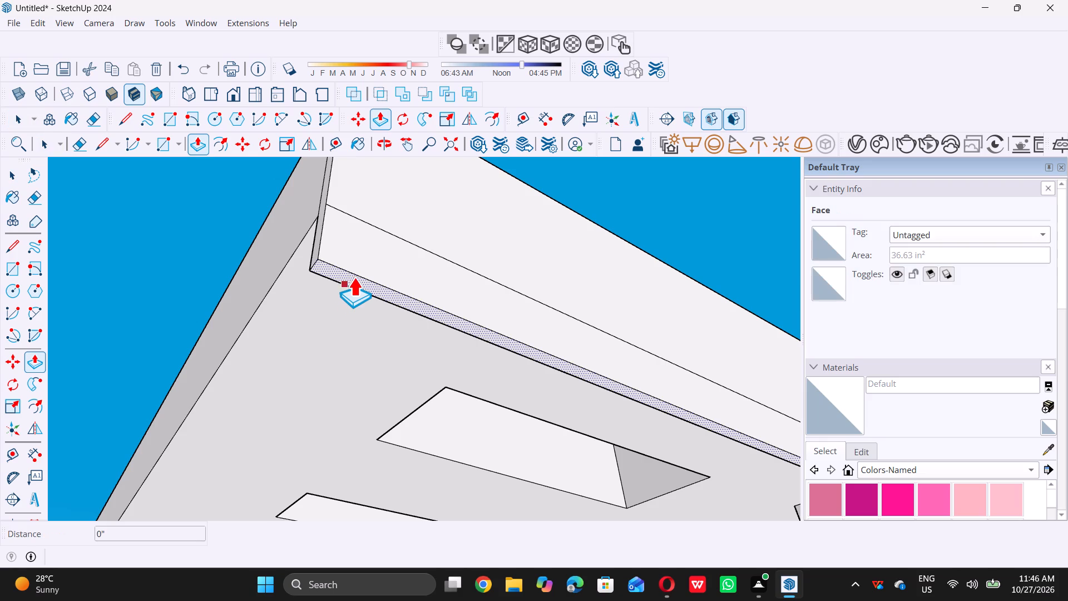
{"action": "left_click", "coordinate": [354, 277]}
{"action": "double_click", "coordinate": [339, 200]}
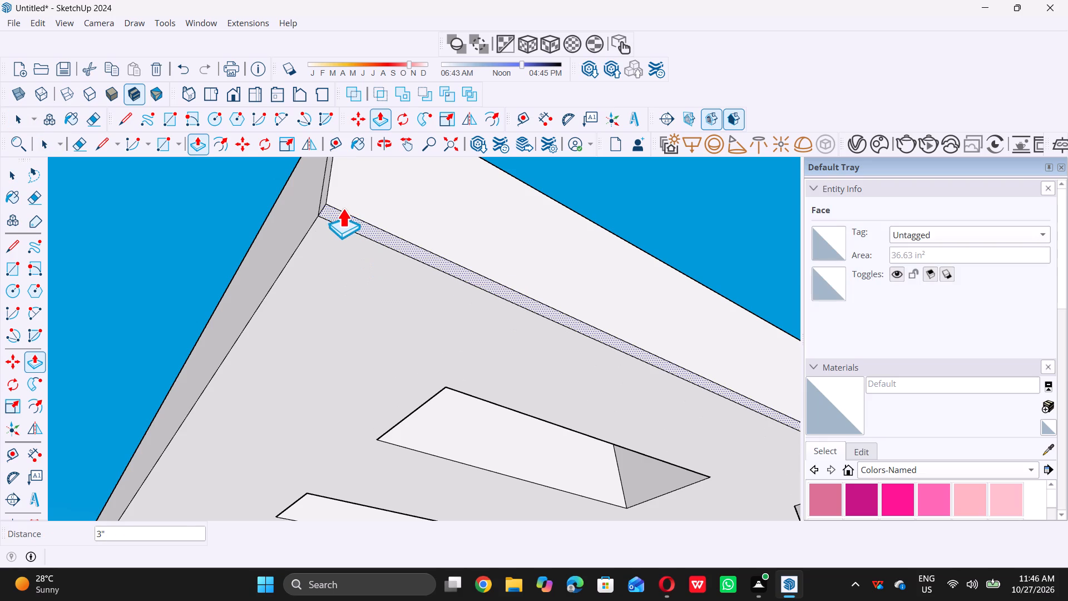
{"action": "key", "text": "space"}
{"action": "scroll", "coordinate": [349, 252], "scroll_direction": "down", "scroll_amount": 11}
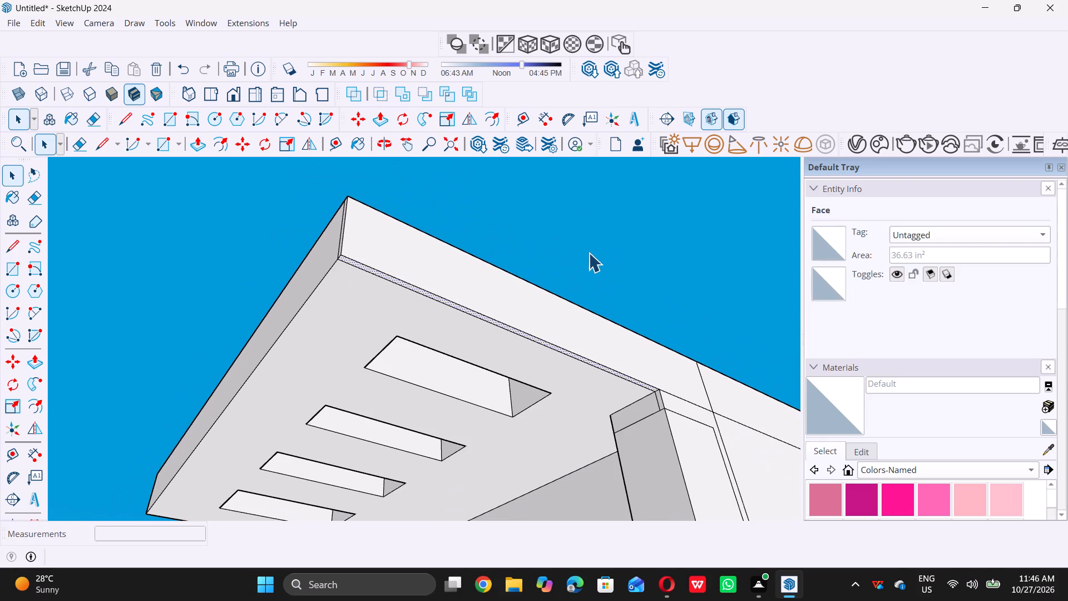
{"action": "left_click", "coordinate": [590, 250]}
Delete the leftover short horizontal edge and the long vertical edge meeting it on the supporting wall's front face below the canopy.
{"action": "scroll", "coordinate": [554, 244], "scroll_direction": "down", "scroll_amount": 5}
{"action": "middle_click_drag", "start_coordinate": [548, 211], "coordinate": [420, 418]}
{"action": "scroll", "coordinate": [419, 418], "scroll_direction": "down", "scroll_amount": 9}
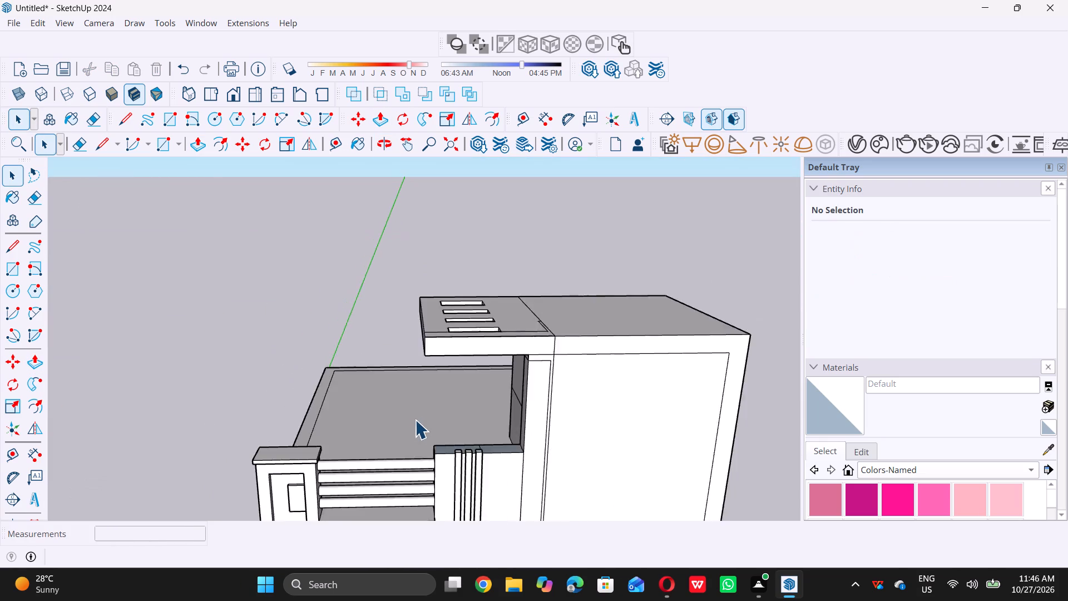
{"action": "scroll", "coordinate": [415, 420], "scroll_direction": "down", "scroll_amount": 3}
{"action": "middle_click_drag", "start_coordinate": [458, 371], "coordinate": [488, 263]}
{"action": "middle_click_drag", "start_coordinate": [466, 306], "coordinate": [406, 321]}
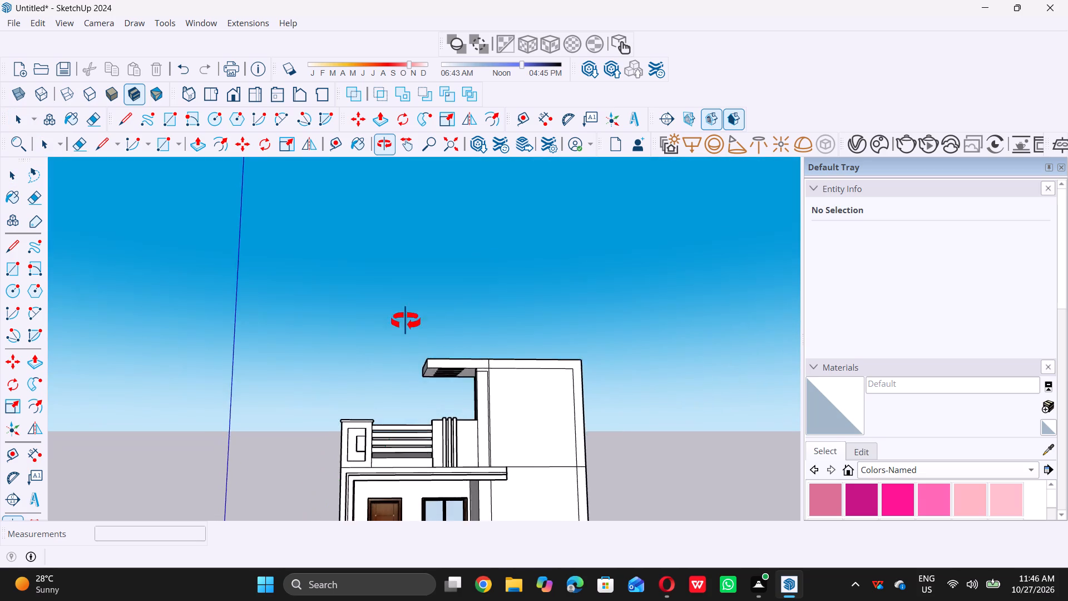
{"action": "middle_click_drag", "start_coordinate": [406, 321], "coordinate": [370, 331]}
{"action": "scroll", "coordinate": [478, 373], "scroll_direction": "up", "scroll_amount": 17}
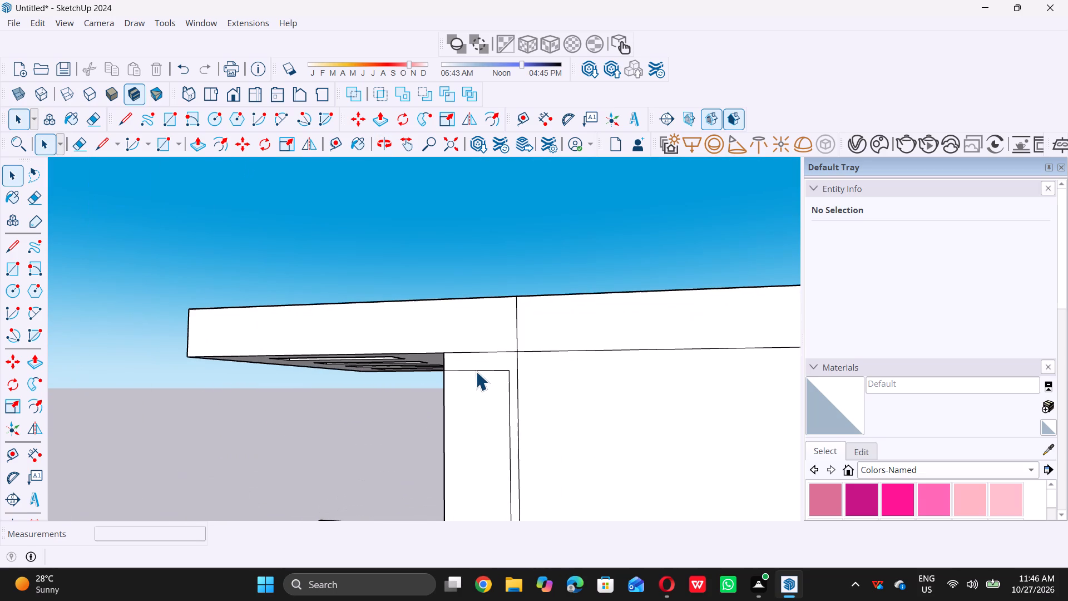
{"action": "left_click", "coordinate": [476, 371]}
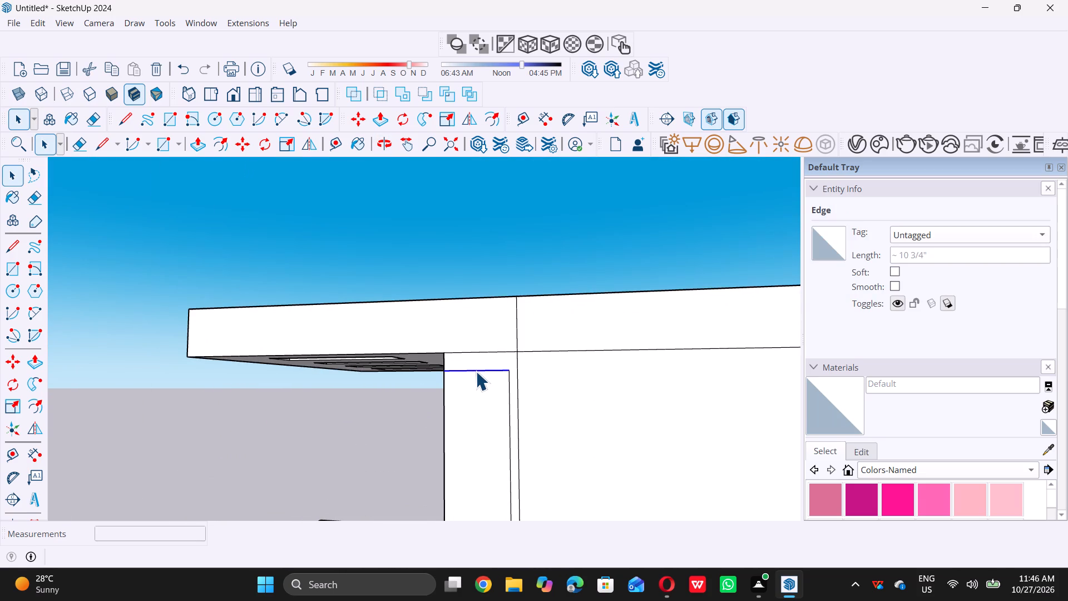
{"action": "key", "text": "Delete"}
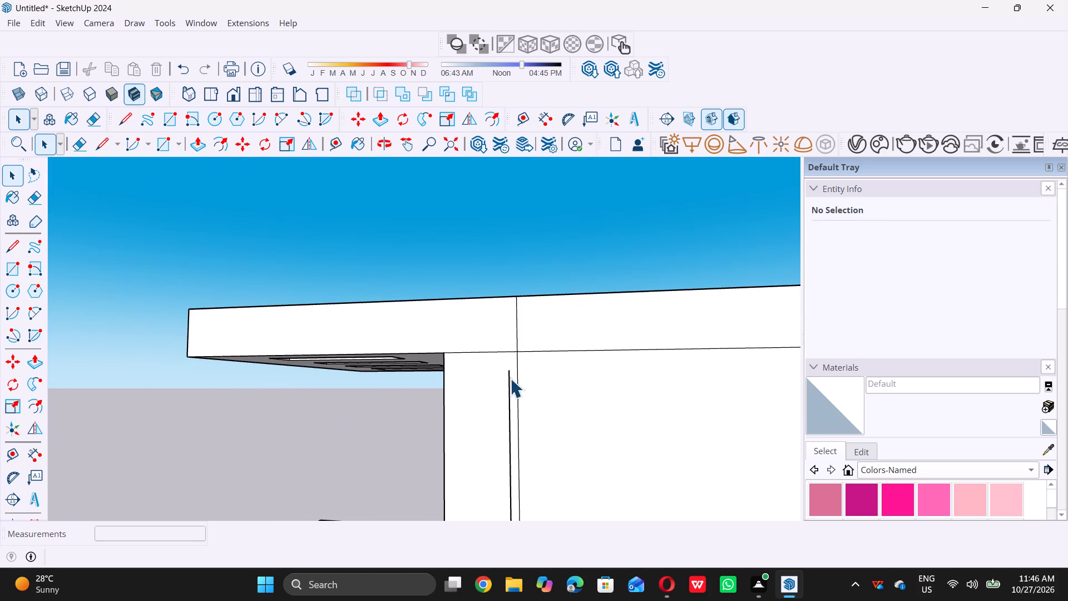
{"action": "left_click", "coordinate": [508, 381]}
{"action": "key", "text": "Delete"}
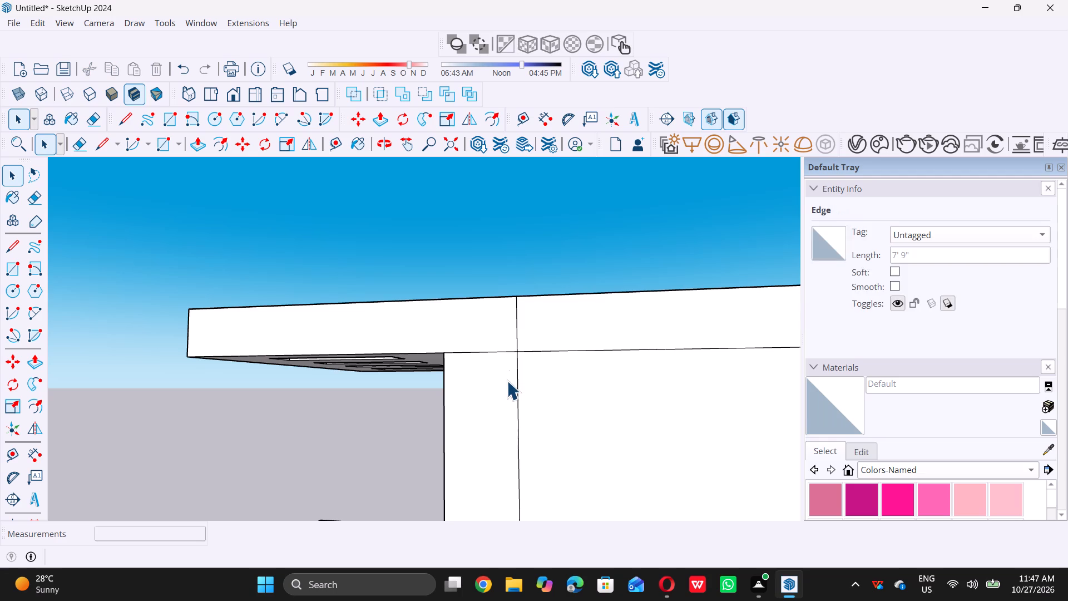
Examine the canopy's slotted underside, the supporting wall and the upper front facade for remaining stray edges.
{"action": "scroll", "coordinate": [499, 370], "scroll_direction": "down", "scroll_amount": 14}
{"action": "middle_click_drag", "start_coordinate": [467, 346], "coordinate": [717, 364]}
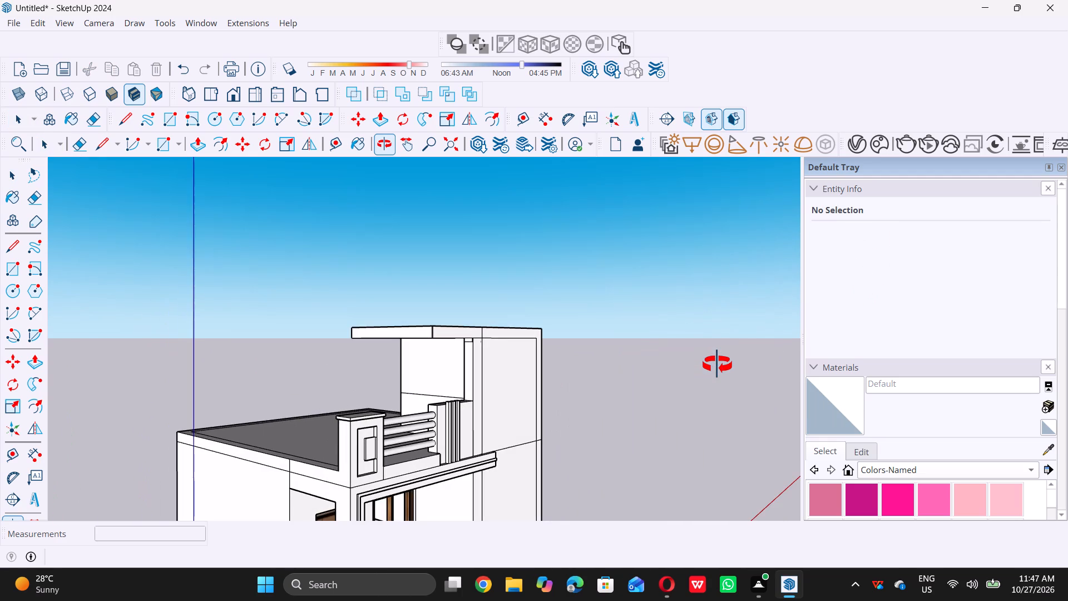
{"action": "middle_click_drag", "start_coordinate": [717, 364], "coordinate": [709, 368]}
{"action": "middle_click_drag", "start_coordinate": [399, 372], "coordinate": [526, 336]}
{"action": "scroll", "coordinate": [467, 347], "scroll_direction": "up", "scroll_amount": 6}
{"action": "scroll", "coordinate": [382, 352], "scroll_direction": "up", "scroll_amount": 6}
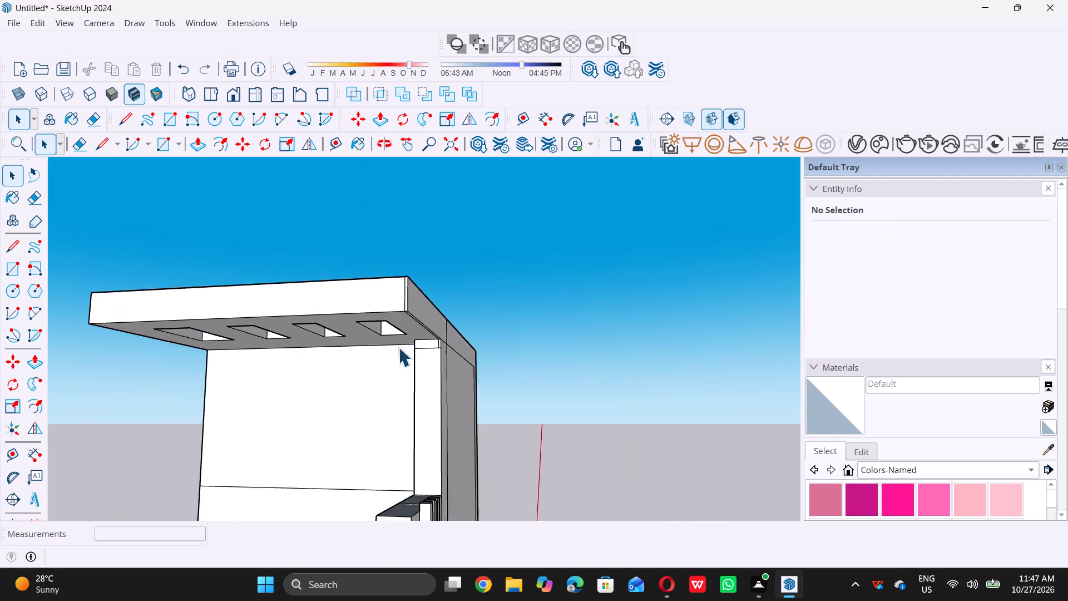
{"action": "scroll", "coordinate": [432, 341], "scroll_direction": "up", "scroll_amount": 6}
{"action": "scroll", "coordinate": [438, 347], "scroll_direction": "down", "scroll_amount": 6}
{"action": "middle_click_drag", "start_coordinate": [424, 383], "coordinate": [424, 383]}
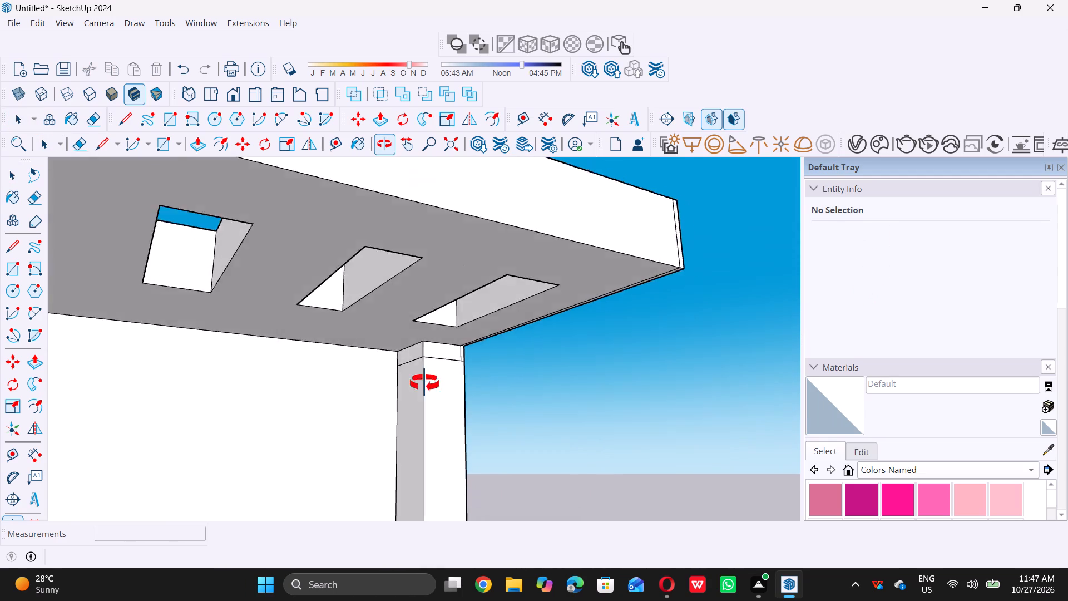
{"action": "middle_click_drag", "start_coordinate": [424, 383], "coordinate": [151, 412]}
{"action": "scroll", "coordinate": [177, 410], "scroll_direction": "down", "scroll_amount": 16}
{"action": "middle_click_drag", "start_coordinate": [245, 380], "coordinate": [240, 358]}
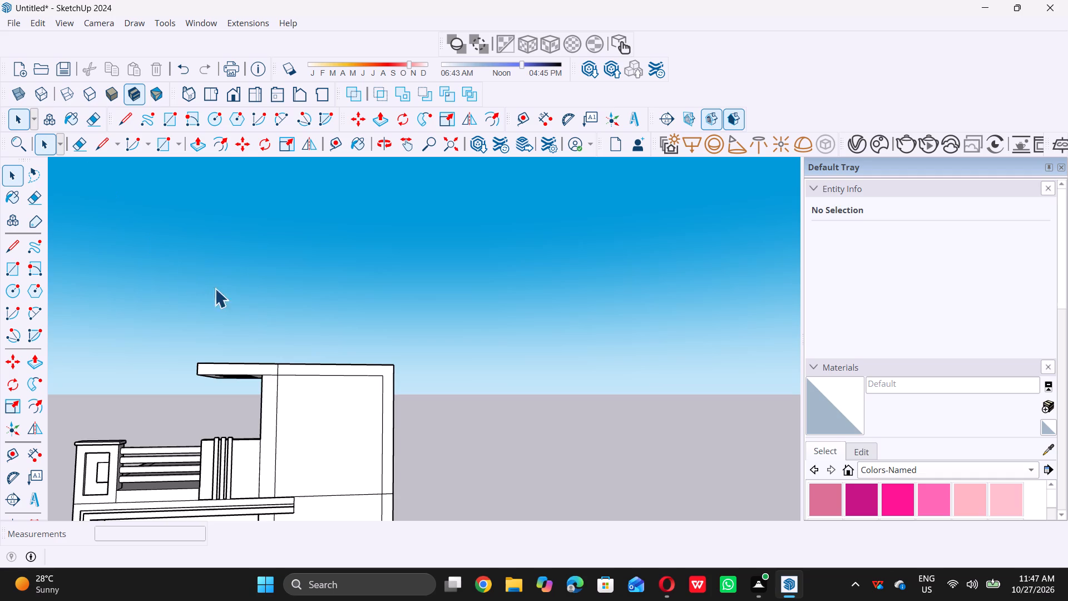
{"action": "scroll", "coordinate": [285, 293], "scroll_direction": "down", "scroll_amount": 4}
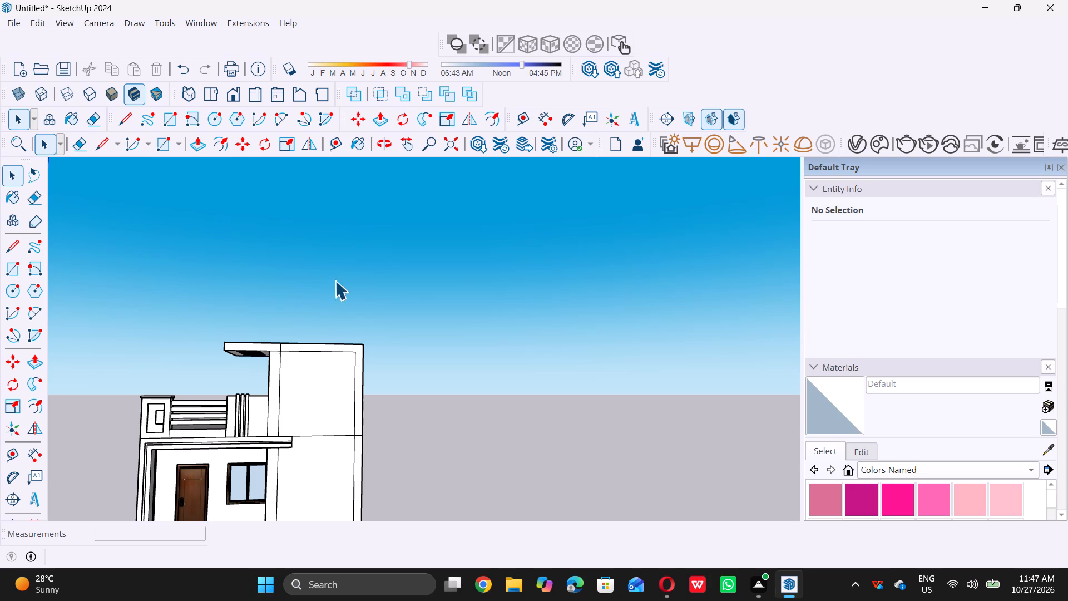
{"action": "scroll", "coordinate": [347, 307], "scroll_direction": "down", "scroll_amount": 5}
{"action": "middle_click_drag", "start_coordinate": [263, 331], "coordinate": [238, 387]}
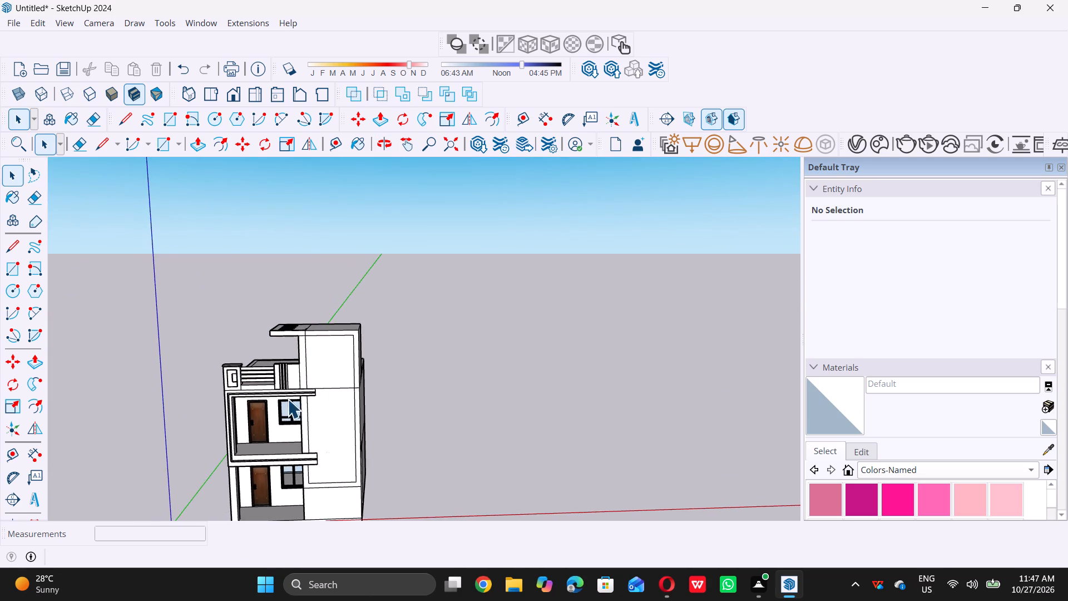
{"action": "scroll", "coordinate": [317, 371], "scroll_direction": "up", "scroll_amount": 11}
{"action": "scroll", "coordinate": [298, 337], "scroll_direction": "down", "scroll_amount": 2}
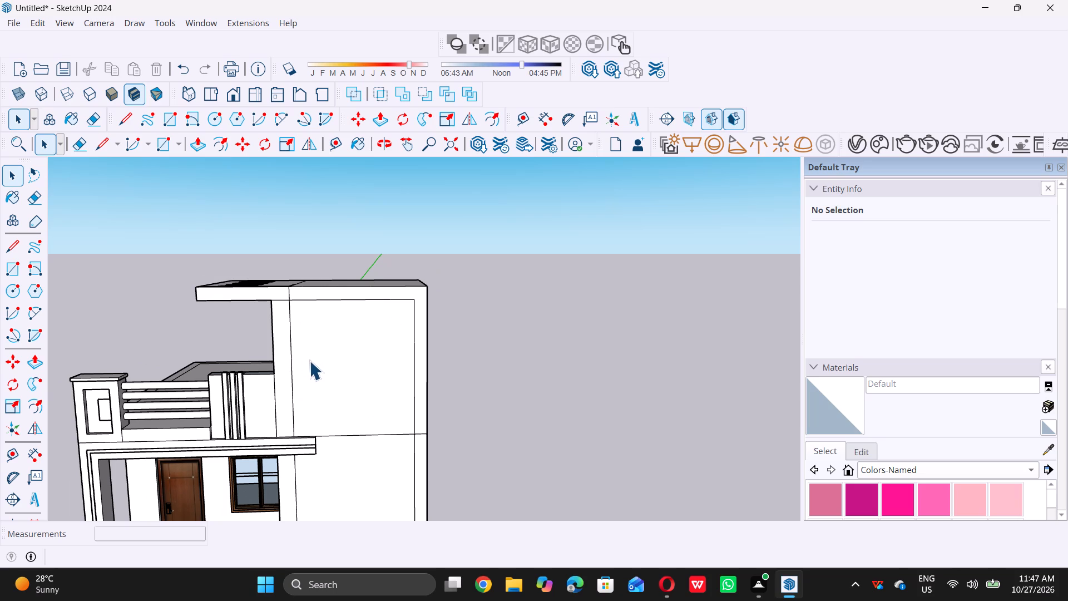
{"action": "scroll", "coordinate": [312, 338], "scroll_direction": "down", "scroll_amount": 8}
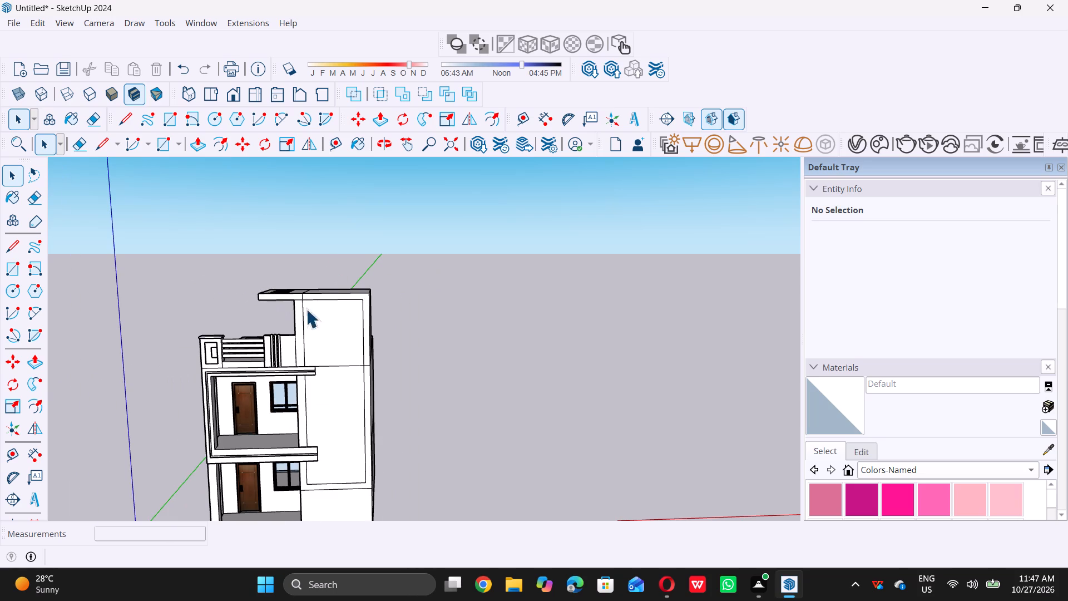
Erase the short vertical edge dividing the canopy's front face from the building's top border strip.
{"action": "middle_click_drag", "start_coordinate": [291, 322], "coordinate": [354, 323]}
{"action": "scroll", "coordinate": [265, 292], "scroll_direction": "up", "scroll_amount": 3}
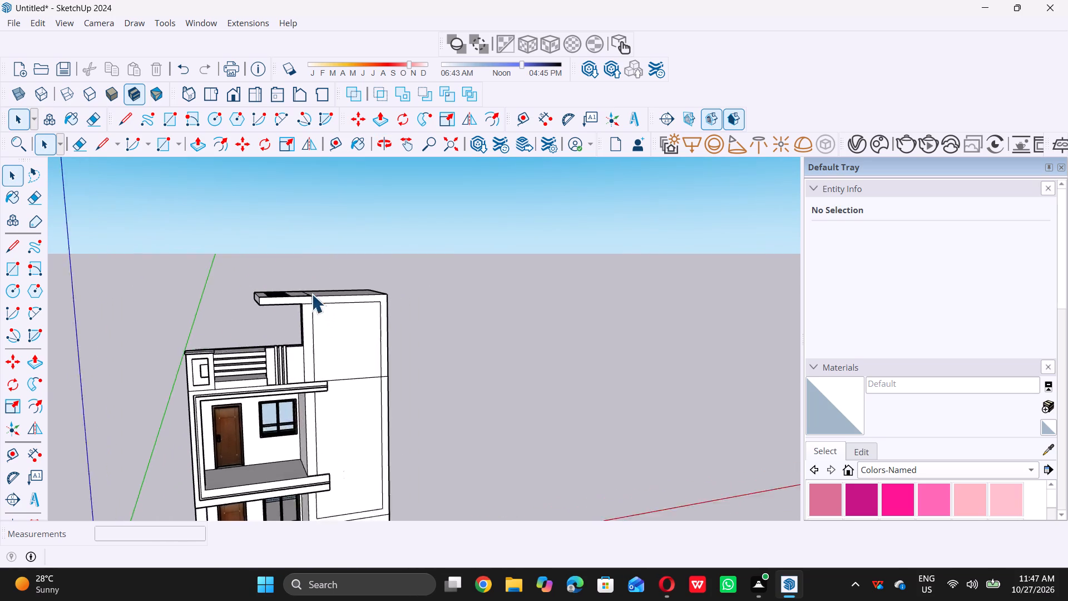
{"action": "scroll", "coordinate": [311, 294], "scroll_direction": "up", "scroll_amount": 13}
{"action": "key", "text": "e"}
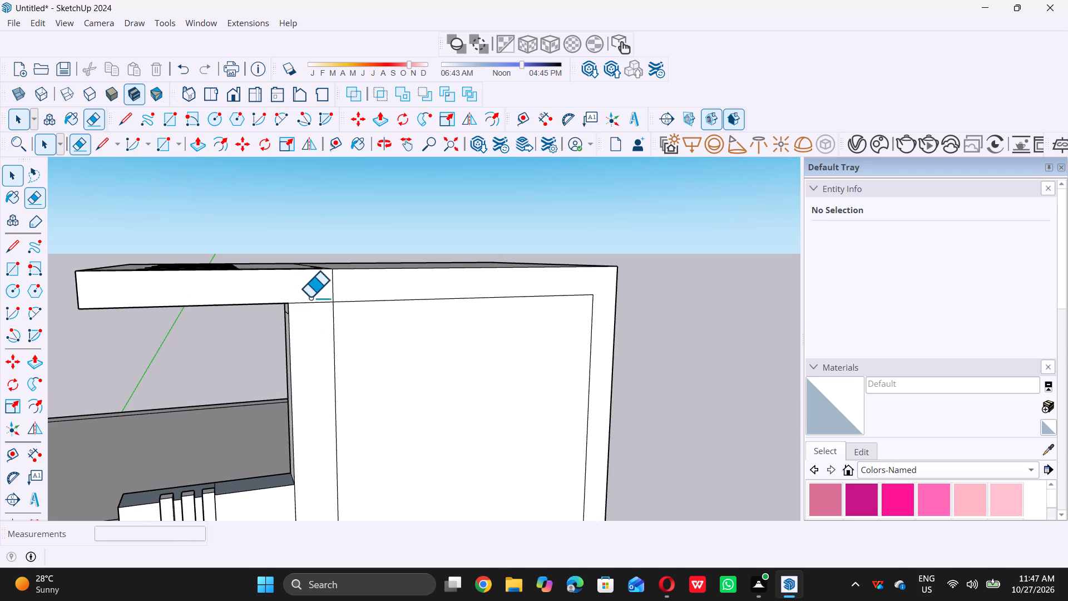
{"action": "left_click", "coordinate": [332, 282]}
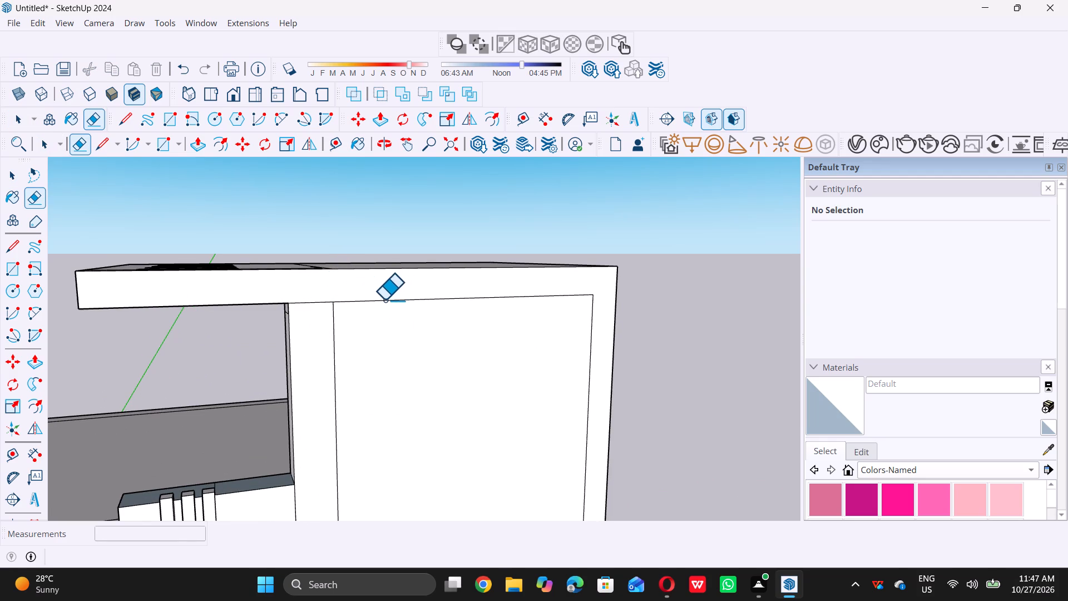
{"action": "key", "text": "space"}
Delete the short horizontal edge crossing the front facade's outer vertical border strip at the terrace floor level.
{"action": "scroll", "coordinate": [369, 302], "scroll_direction": "down", "scroll_amount": 10}
{"action": "scroll", "coordinate": [392, 300], "scroll_direction": "up", "scroll_amount": 1}
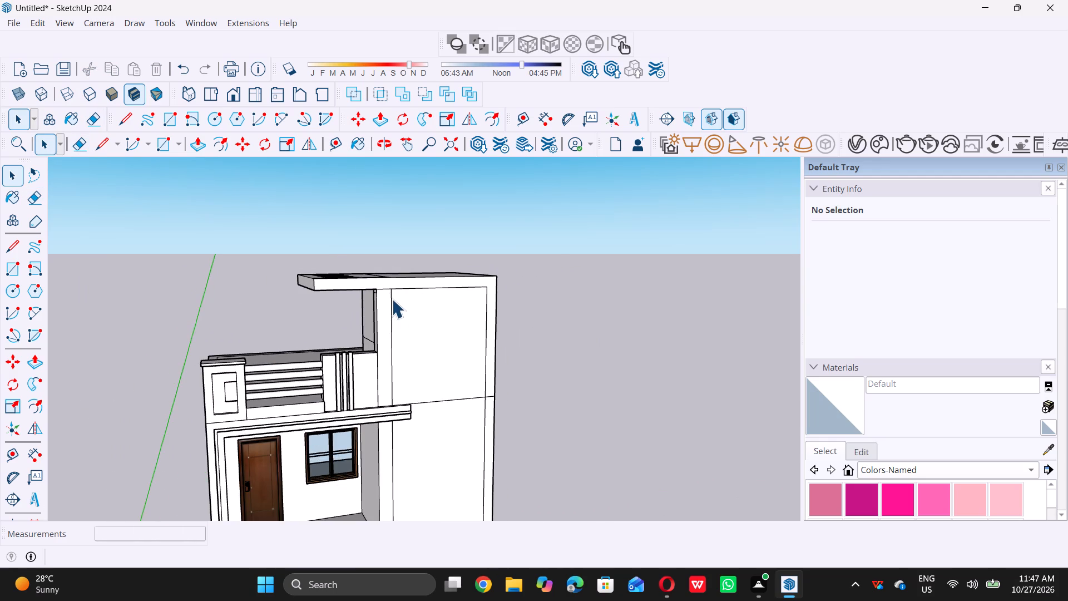
{"action": "scroll", "coordinate": [392, 299], "scroll_direction": "up", "scroll_amount": 7}
{"action": "left_click", "coordinate": [395, 272]}
{"action": "scroll", "coordinate": [414, 269], "scroll_direction": "down", "scroll_amount": 6}
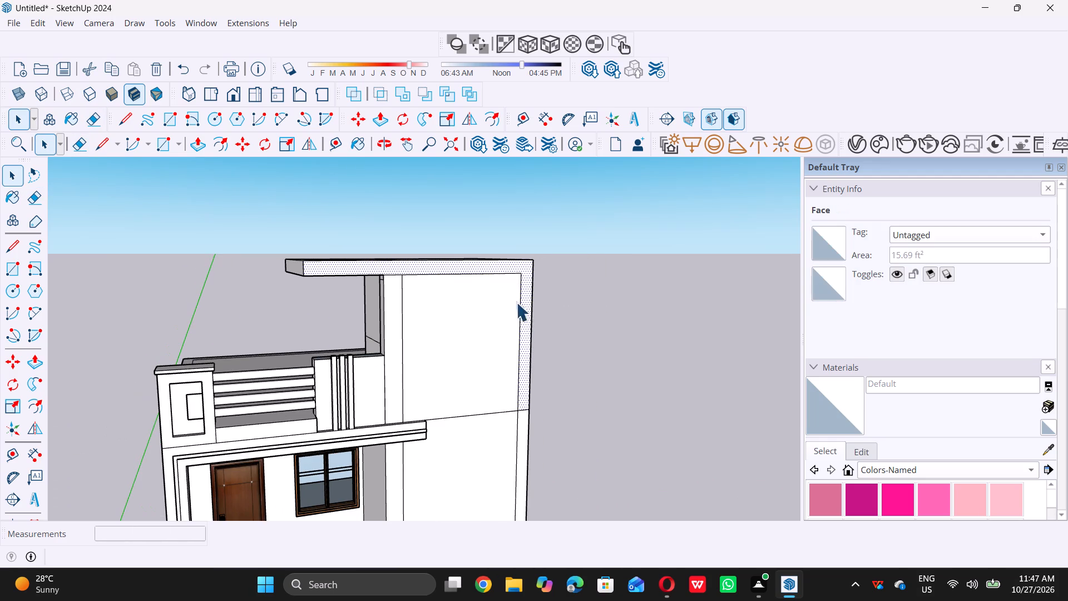
{"action": "key", "text": "space"}
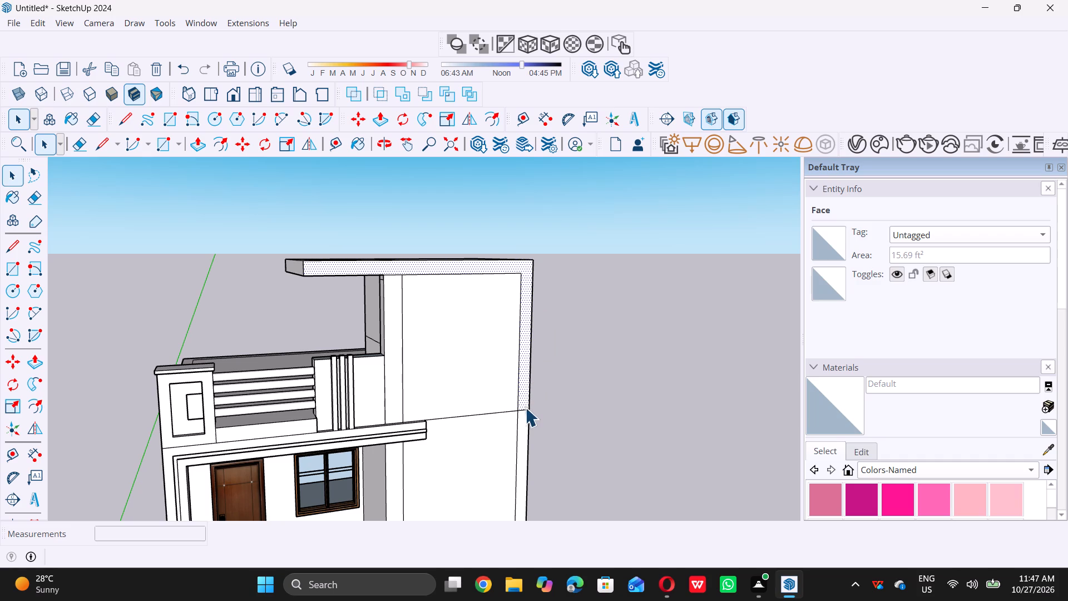
{"action": "scroll", "coordinate": [525, 407], "scroll_direction": "up", "scroll_amount": 5}
{"action": "left_click", "coordinate": [523, 410]}
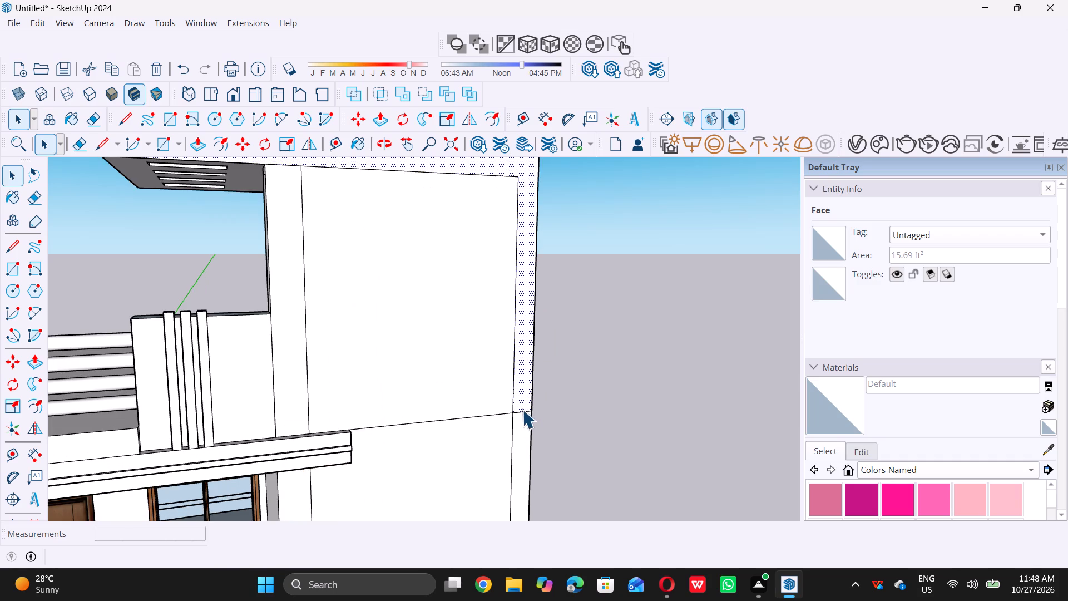
{"action": "left_click", "coordinate": [522, 411]}
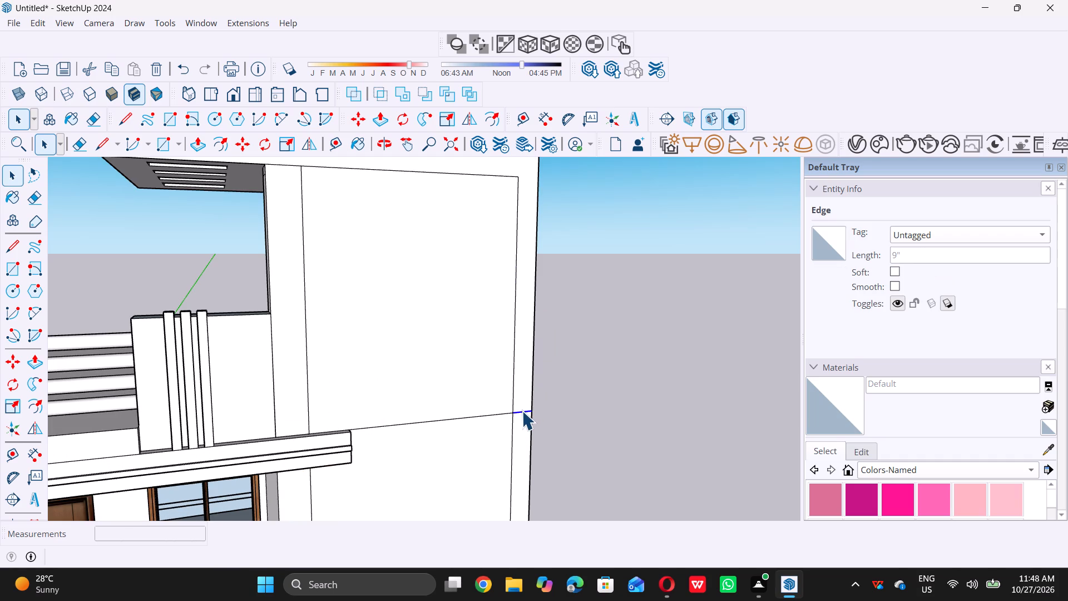
{"action": "key", "text": "Delete"}
Push/Pull the continuous front face of the canopy and the tall panel's border frame by 4".
{"action": "scroll", "coordinate": [506, 415], "scroll_direction": "down", "scroll_amount": 6}
{"action": "scroll", "coordinate": [522, 289], "scroll_direction": "up", "scroll_amount": 4}
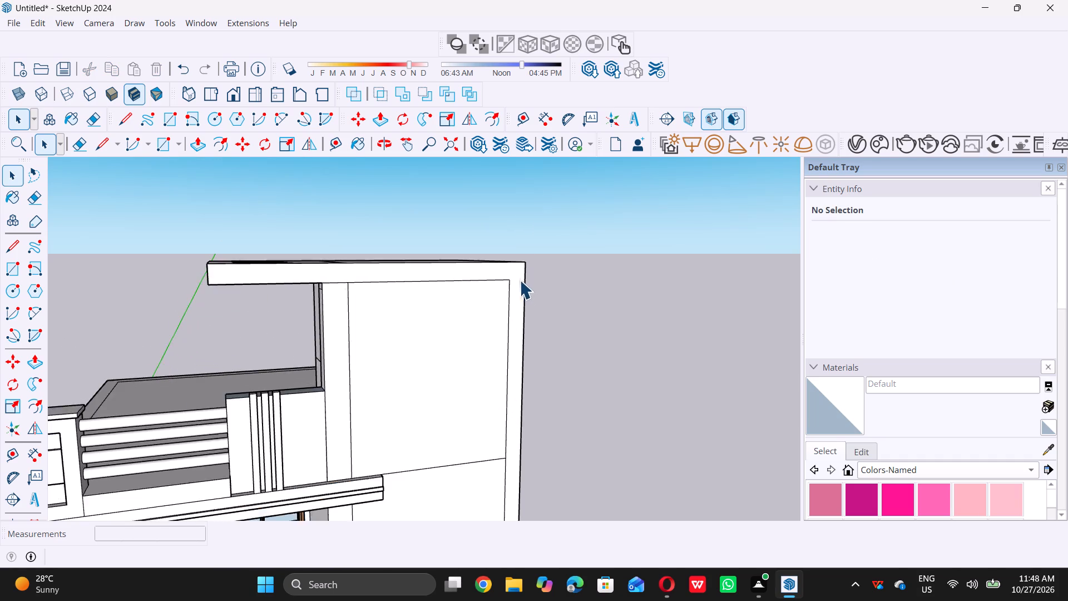
{"action": "left_click", "coordinate": [518, 280]}
{"action": "scroll", "coordinate": [515, 279], "scroll_direction": "down", "scroll_amount": 11}
{"action": "middle_click_drag", "start_coordinate": [548, 382], "coordinate": [541, 381]}
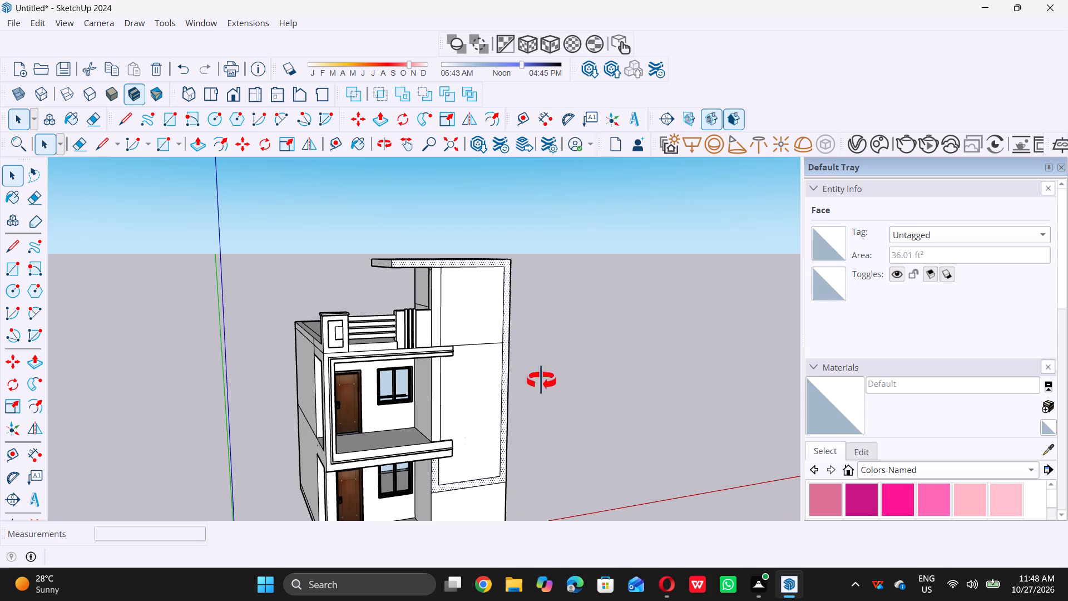
{"action": "middle_click_drag", "start_coordinate": [541, 381], "coordinate": [464, 370]}
{"action": "scroll", "coordinate": [532, 387], "scroll_direction": "up", "scroll_amount": 4}
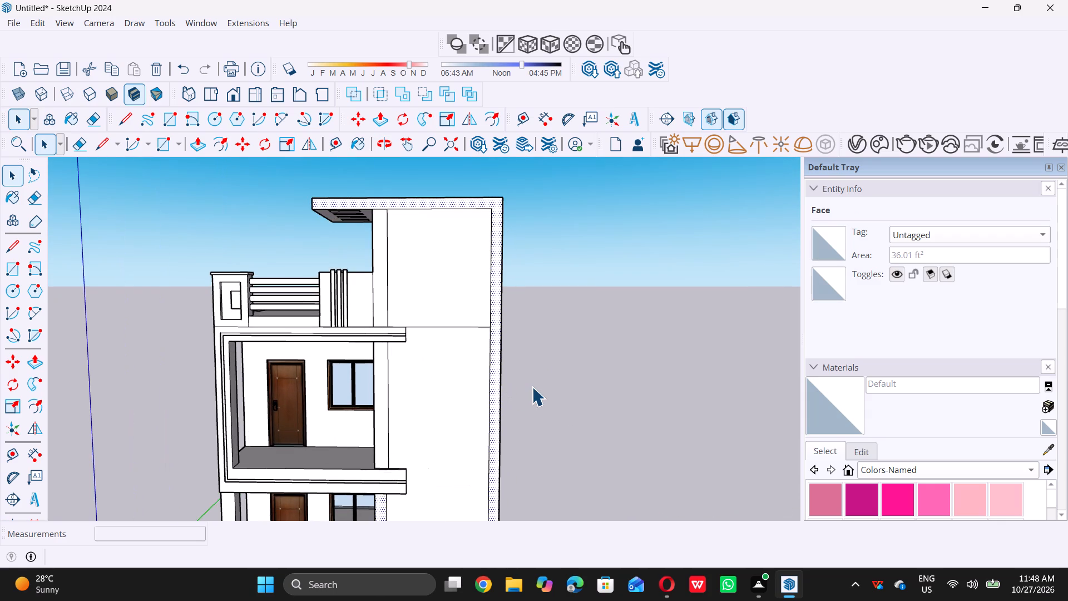
{"action": "key", "text": "p"}
{"action": "scroll", "coordinate": [523, 362], "scroll_direction": "down", "scroll_amount": 5}
{"action": "middle_click_drag", "start_coordinate": [557, 355], "coordinate": [519, 346]}
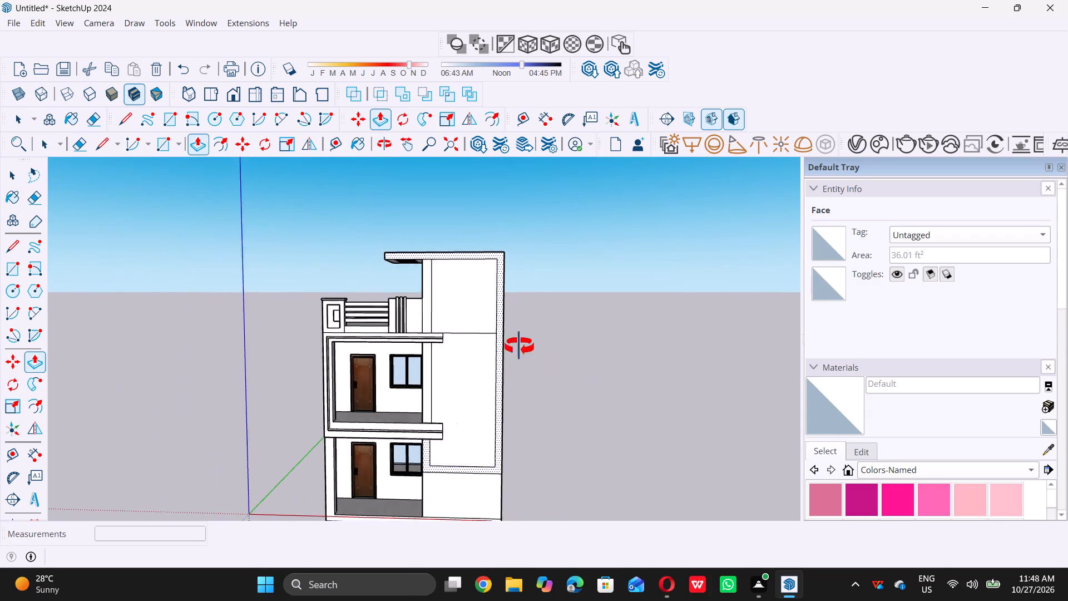
{"action": "middle_click_drag", "start_coordinate": [519, 346], "coordinate": [493, 341]}
{"action": "scroll", "coordinate": [495, 379], "scroll_direction": "up", "scroll_amount": 5}
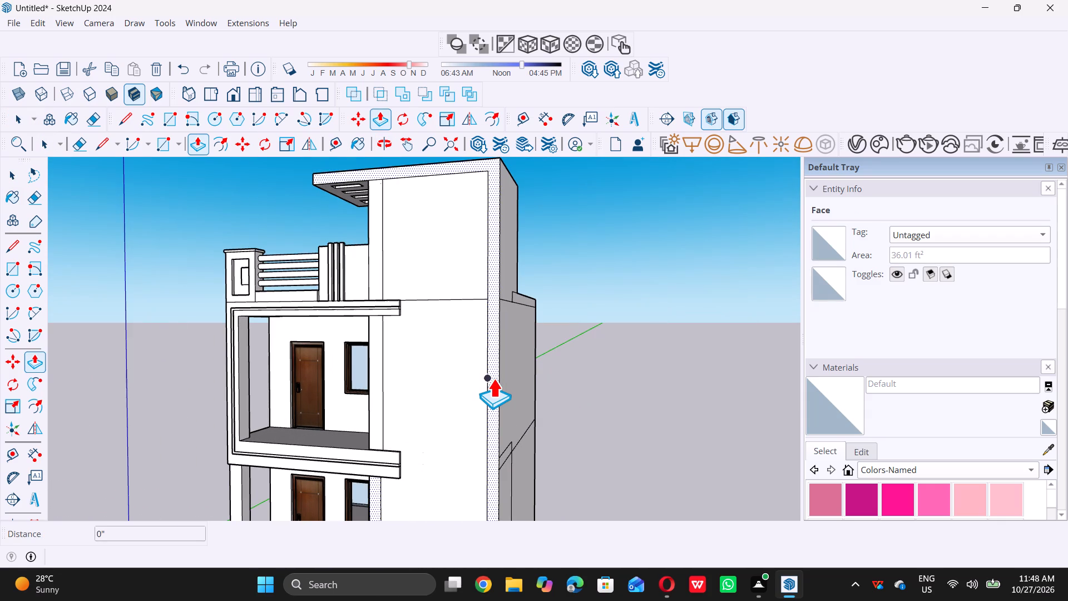
{"action": "left_click", "coordinate": [494, 378]}
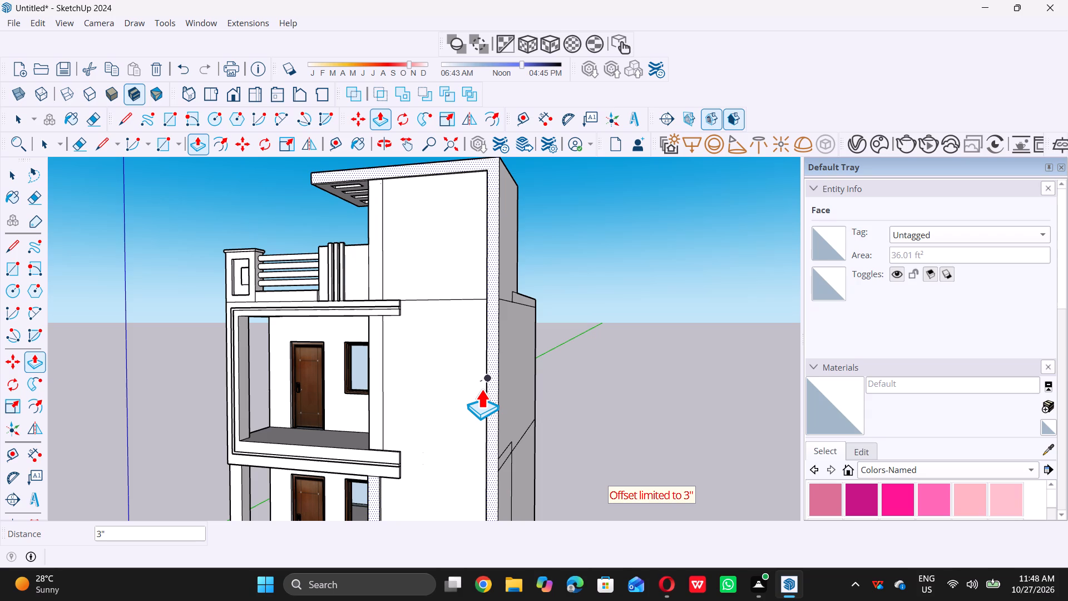
{"action": "key", "text": "4"}
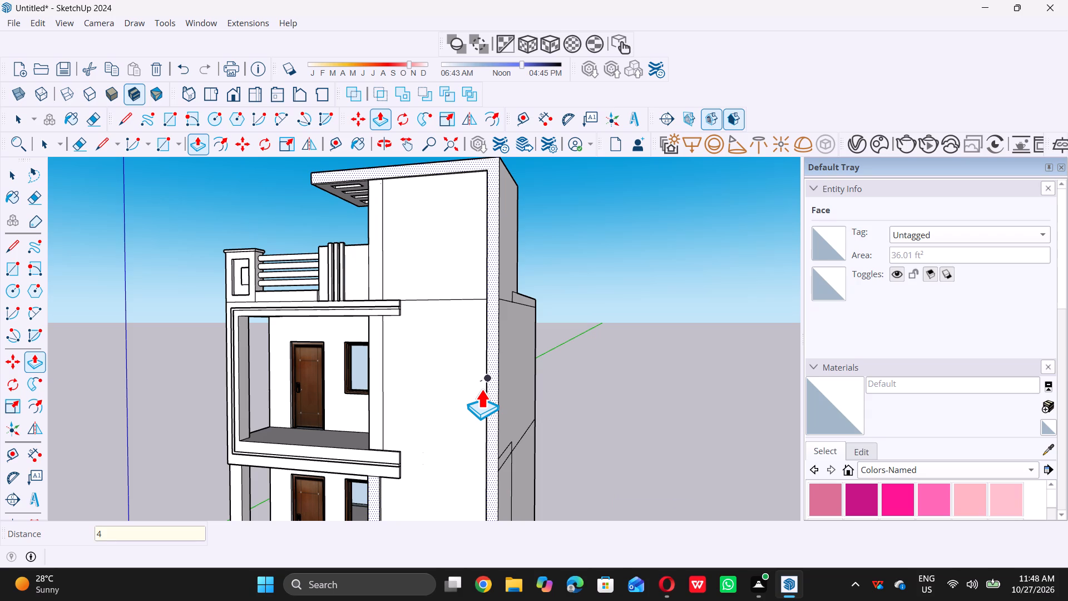
{"action": "key", "text": "shift+quotedbl"}
{"action": "key", "text": "Return"}
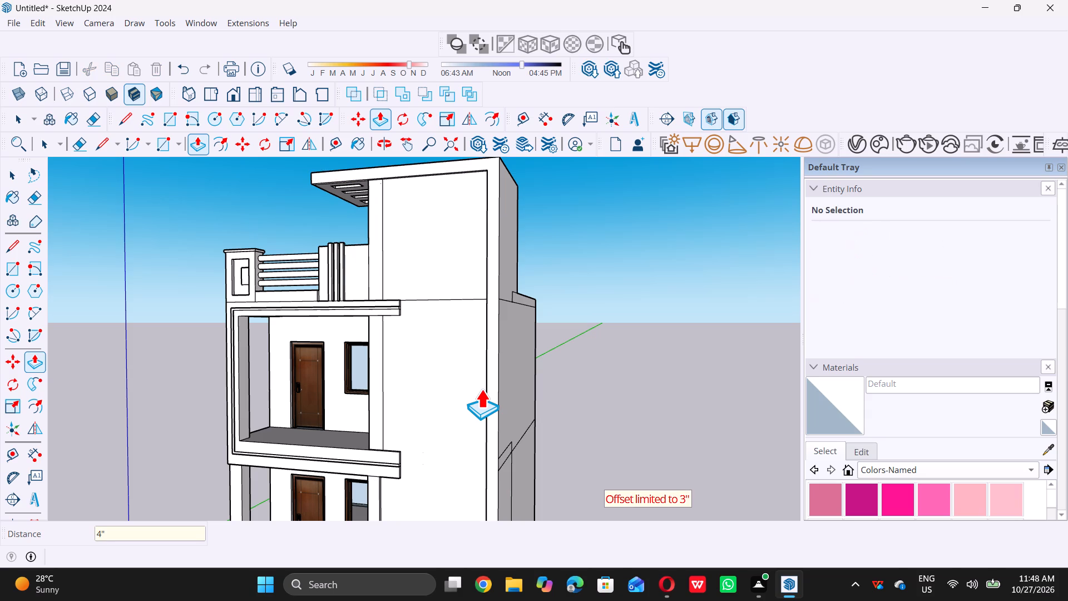
Examine the border frame, front facade and side wall of the building from several angles.
{"action": "key", "text": "space"}
{"action": "scroll", "coordinate": [451, 392], "scroll_direction": "down", "scroll_amount": 5}
{"action": "middle_click_drag", "start_coordinate": [417, 422], "coordinate": [552, 444]}
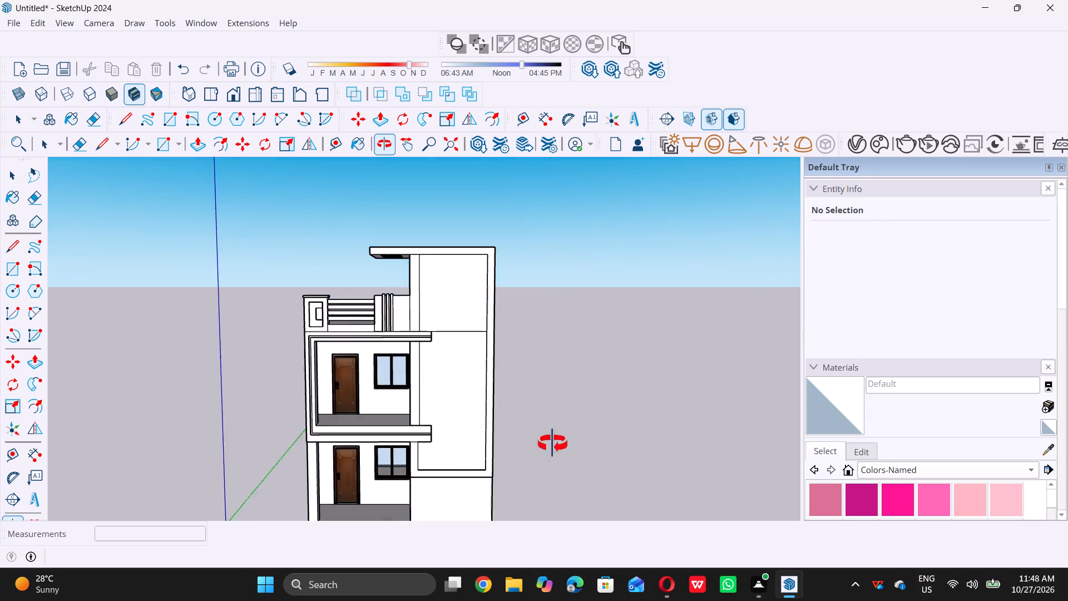
{"action": "middle_click_drag", "start_coordinate": [552, 444], "coordinate": [339, 385]}
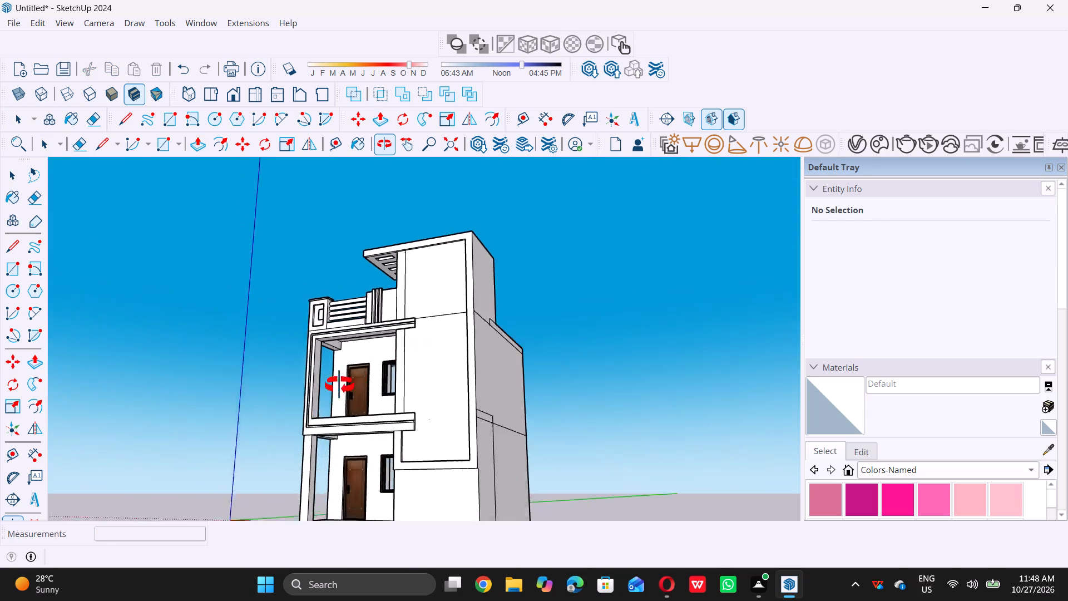
{"action": "middle_click_drag", "start_coordinate": [339, 385], "coordinate": [301, 411]}
{"action": "scroll", "coordinate": [370, 443], "scroll_direction": "up", "scroll_amount": 6}
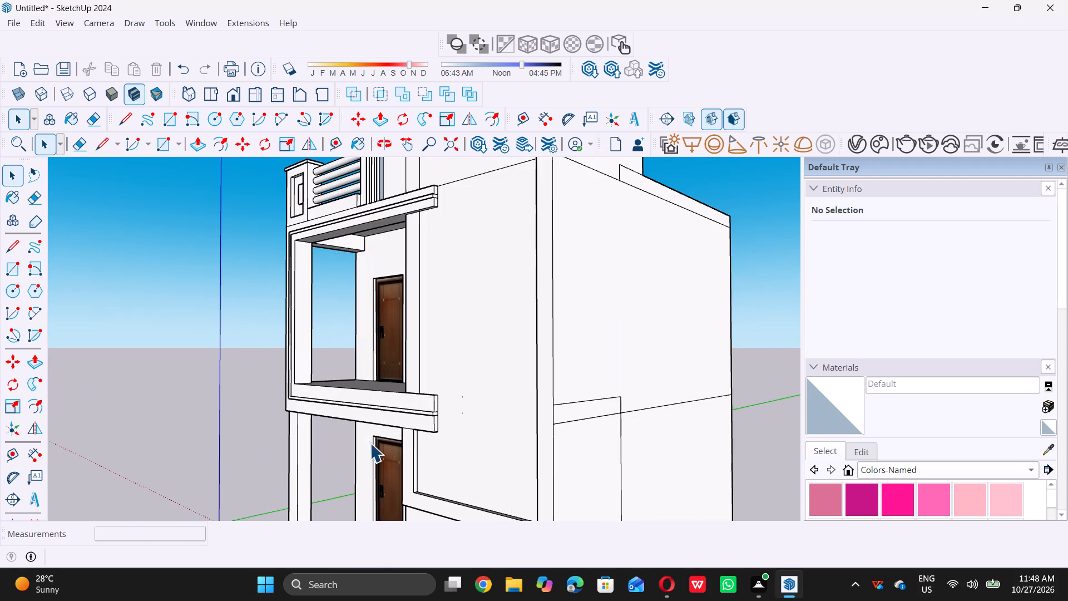
{"action": "scroll", "coordinate": [356, 432], "scroll_direction": "down", "scroll_amount": 11}
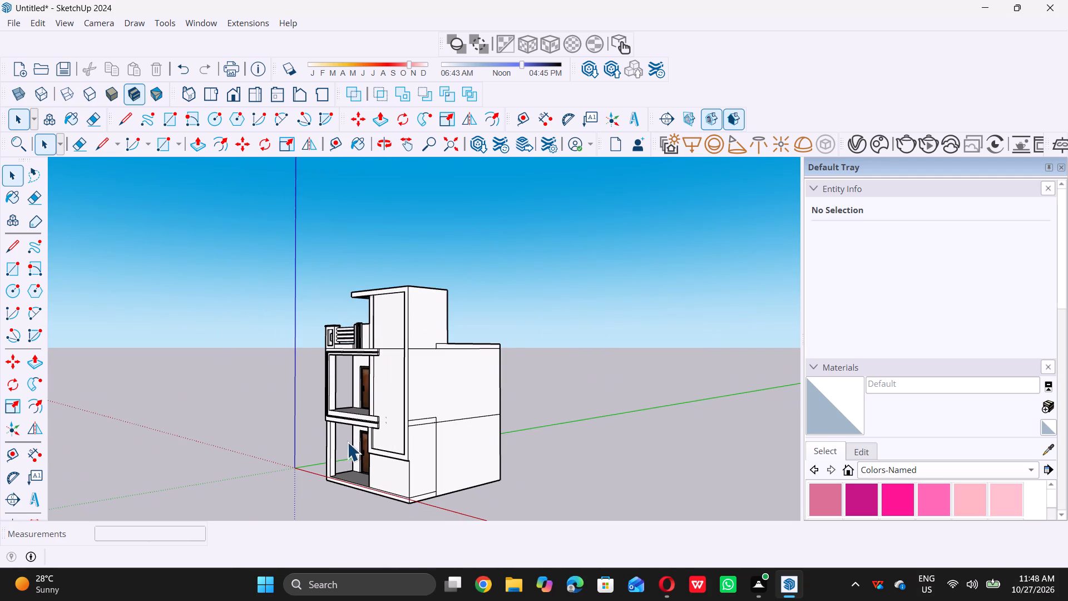
{"action": "middle_click_drag", "start_coordinate": [363, 450], "coordinate": [524, 462]}
{"action": "scroll", "coordinate": [408, 409], "scroll_direction": "up", "scroll_amount": 12}
{"action": "middle_click_drag", "start_coordinate": [428, 433], "coordinate": [313, 423]}
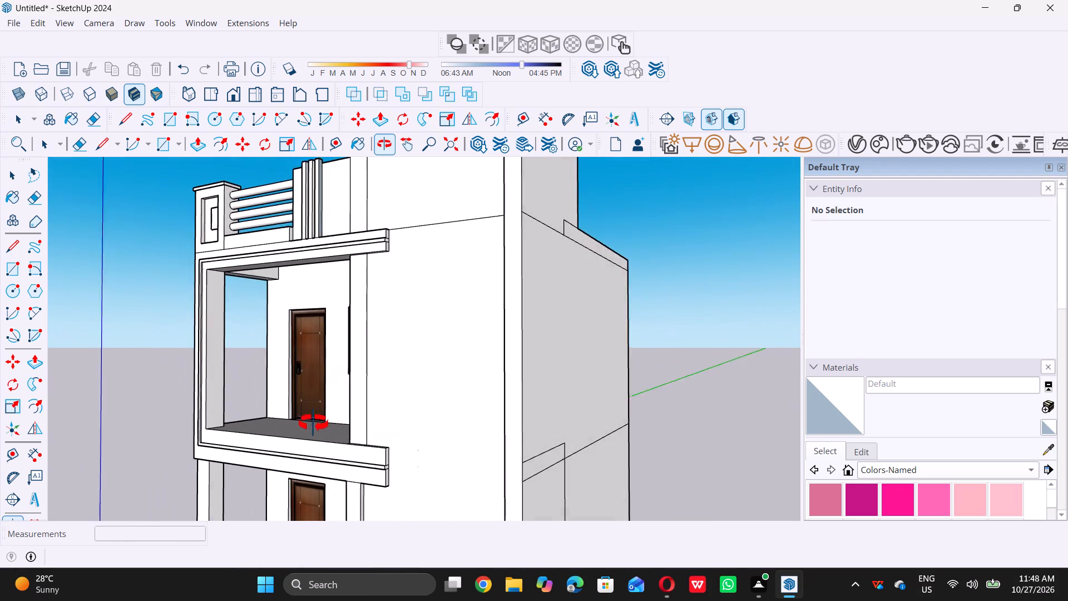
Push/Pull the tall panel's narrow vertical border strip between the two projecting floor bands, beside the upper-floor balcony, outward by 3".
{"action": "middle_click_drag", "start_coordinate": [313, 423], "coordinate": [290, 422]}
{"action": "scroll", "coordinate": [328, 400], "scroll_direction": "up", "scroll_amount": 5}
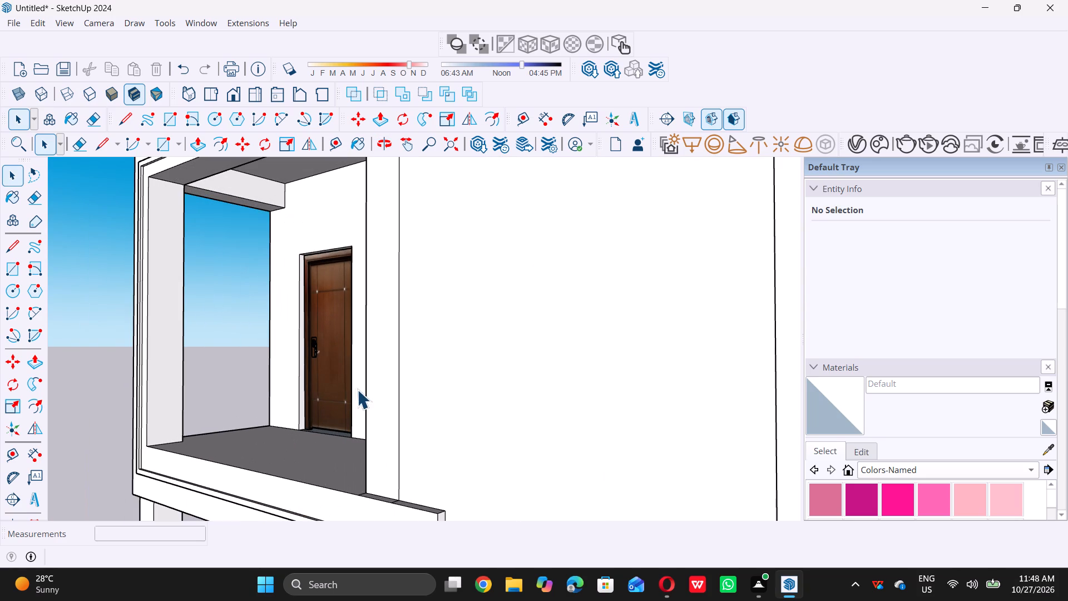
{"action": "left_click", "coordinate": [379, 390]}
{"action": "key", "text": "p"}
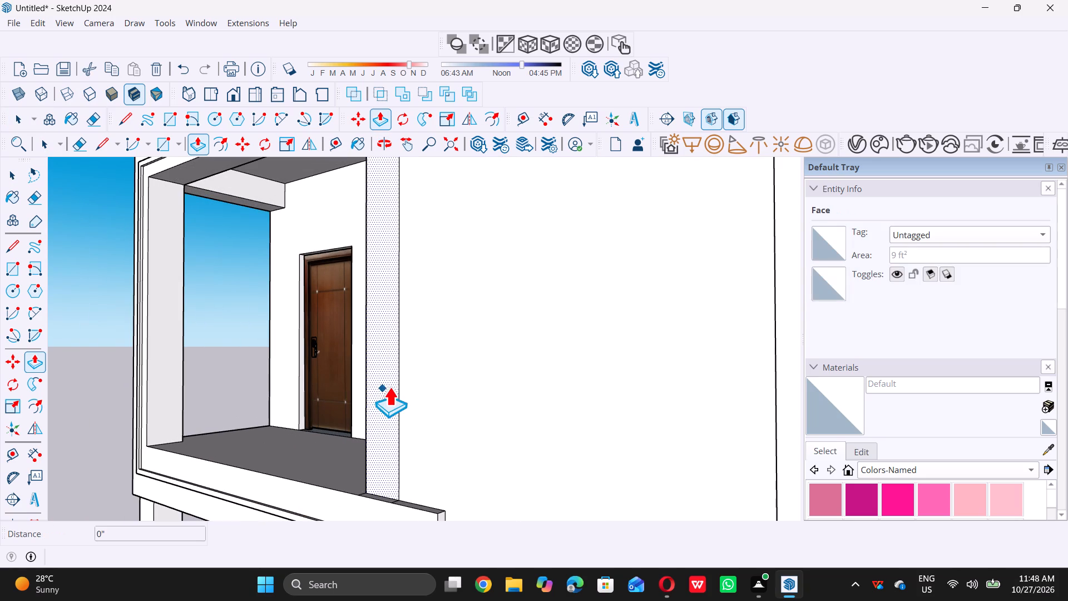
{"action": "scroll", "coordinate": [384, 375], "scroll_direction": "down", "scroll_amount": 5}
{"action": "double_click", "coordinate": [381, 376]}
{"action": "left_click", "coordinate": [378, 431]}
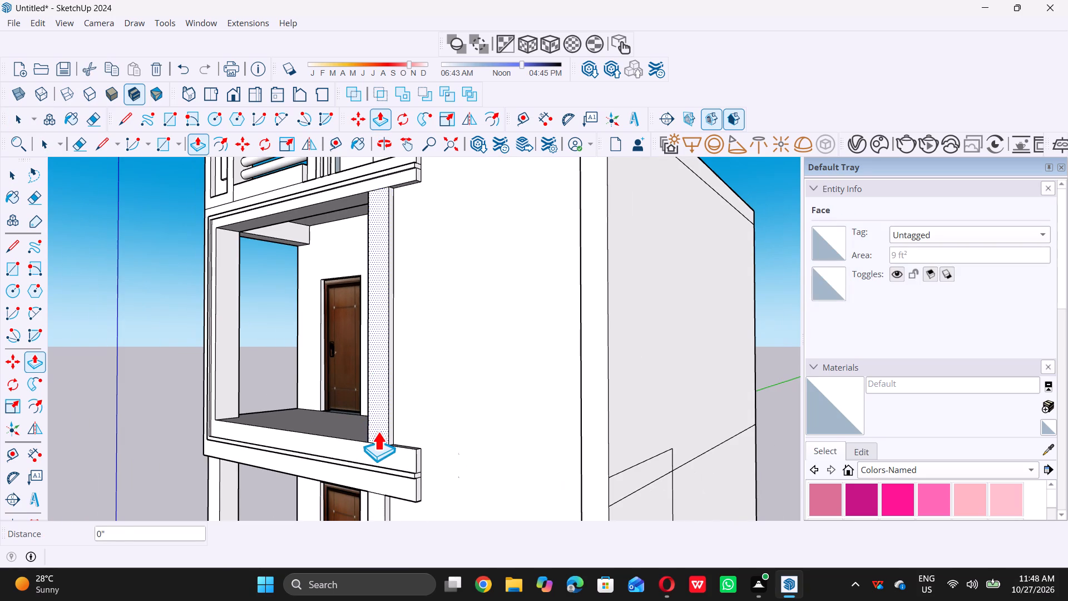
{"action": "scroll", "coordinate": [375, 445], "scroll_direction": "down", "scroll_amount": 6}
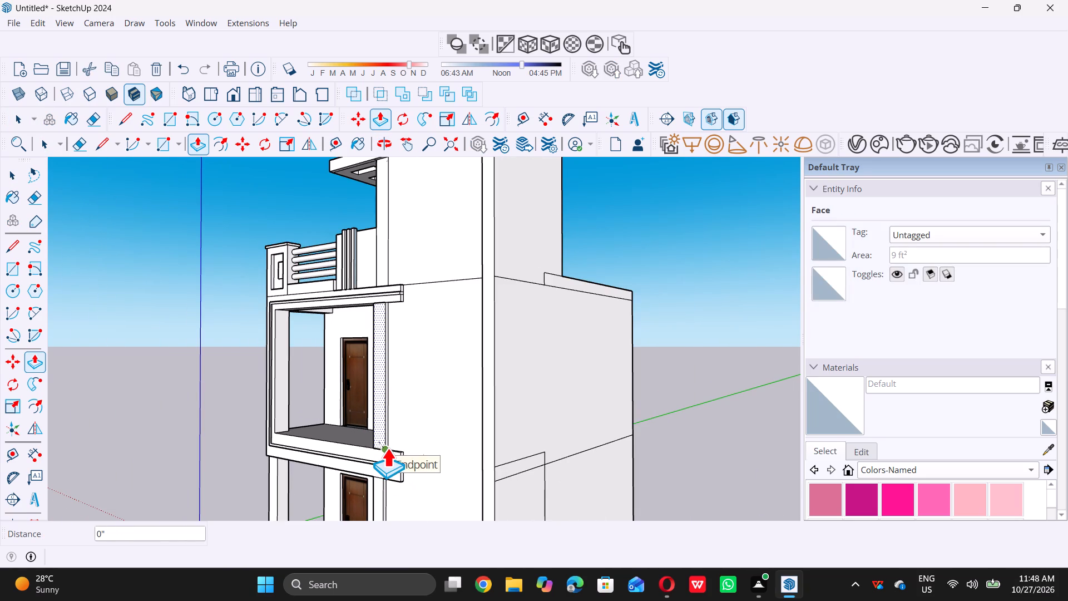
{"action": "scroll", "coordinate": [383, 447], "scroll_direction": "up", "scroll_amount": 9}
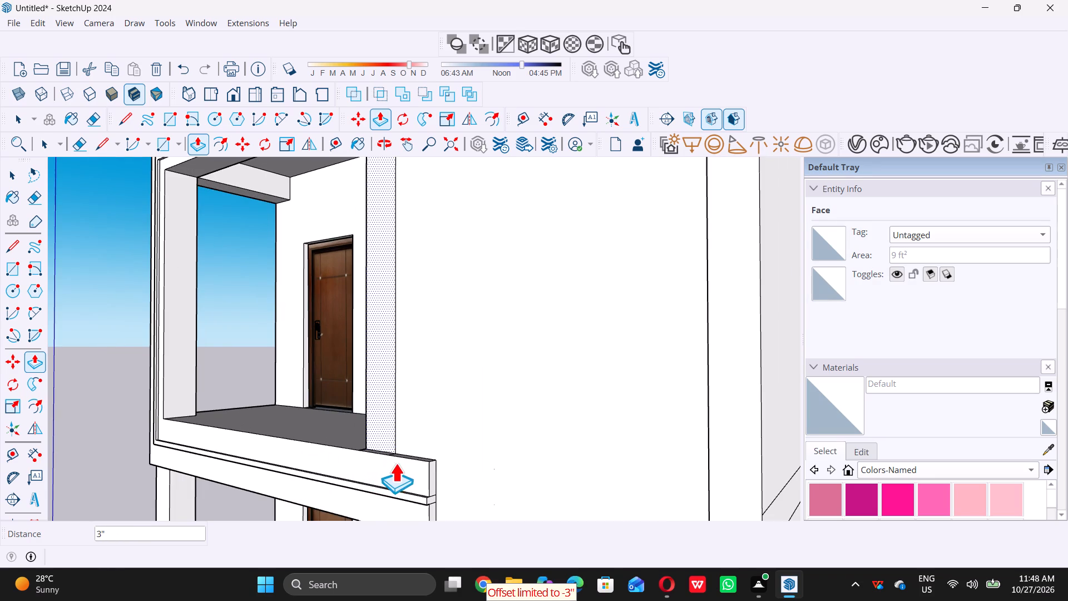
{"action": "left_click", "coordinate": [431, 464]}
{"action": "scroll", "coordinate": [401, 479], "scroll_direction": "down", "scroll_amount": 9}
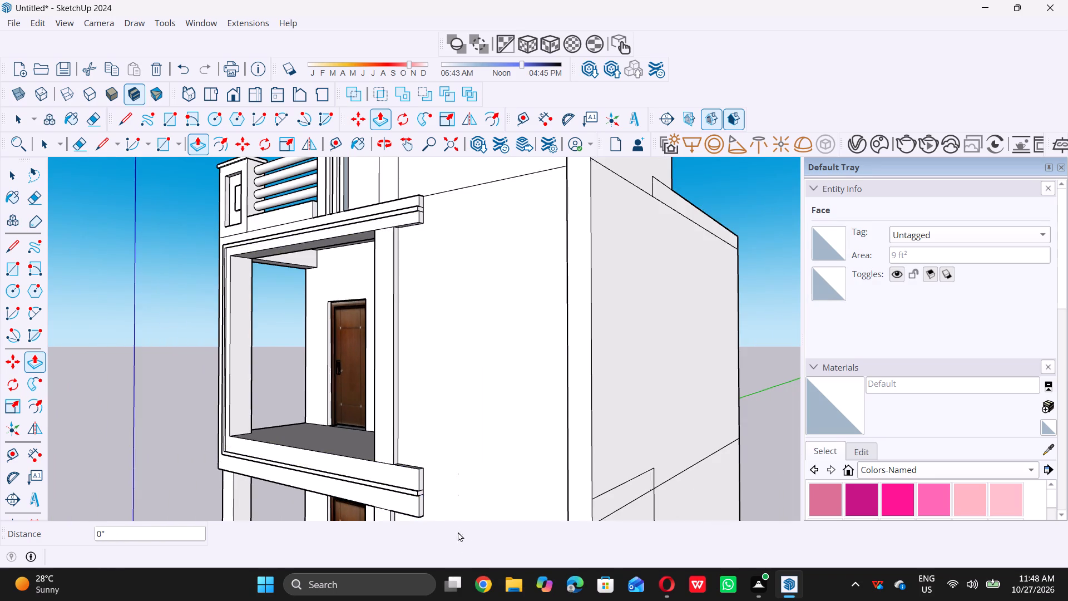
Push/Pull the tall panel's vertical border strip above the upper projecting band, beside the terrace railing, outward by 3".
{"action": "scroll", "coordinate": [458, 531], "scroll_direction": "down", "scroll_amount": 6}
{"action": "scroll", "coordinate": [404, 237], "scroll_direction": "up", "scroll_amount": 8}
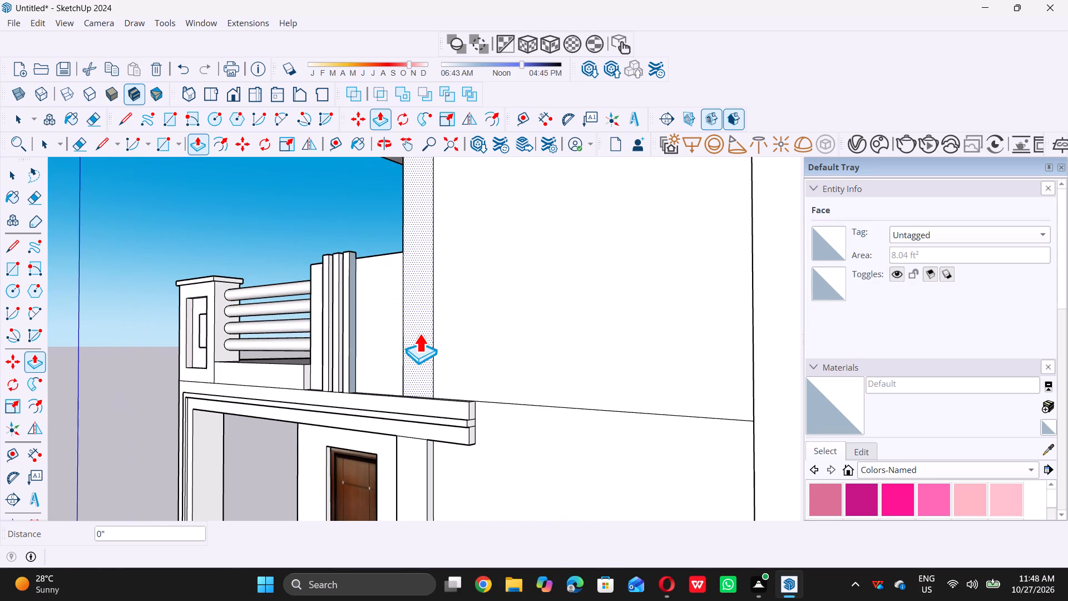
{"action": "left_click", "coordinate": [419, 333]}
{"action": "left_click", "coordinate": [460, 400]}
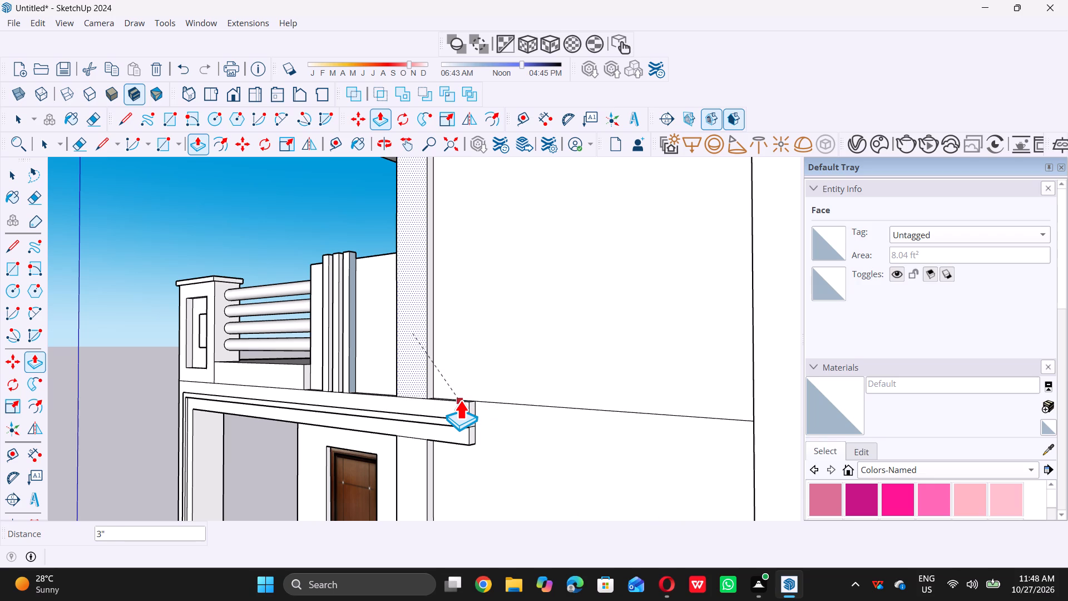
{"action": "key", "text": "space"}
Erase the horizontal edge crossing the tall front panel at the terrace floor level.
{"action": "scroll", "coordinate": [438, 418], "scroll_direction": "down", "scroll_amount": 16}
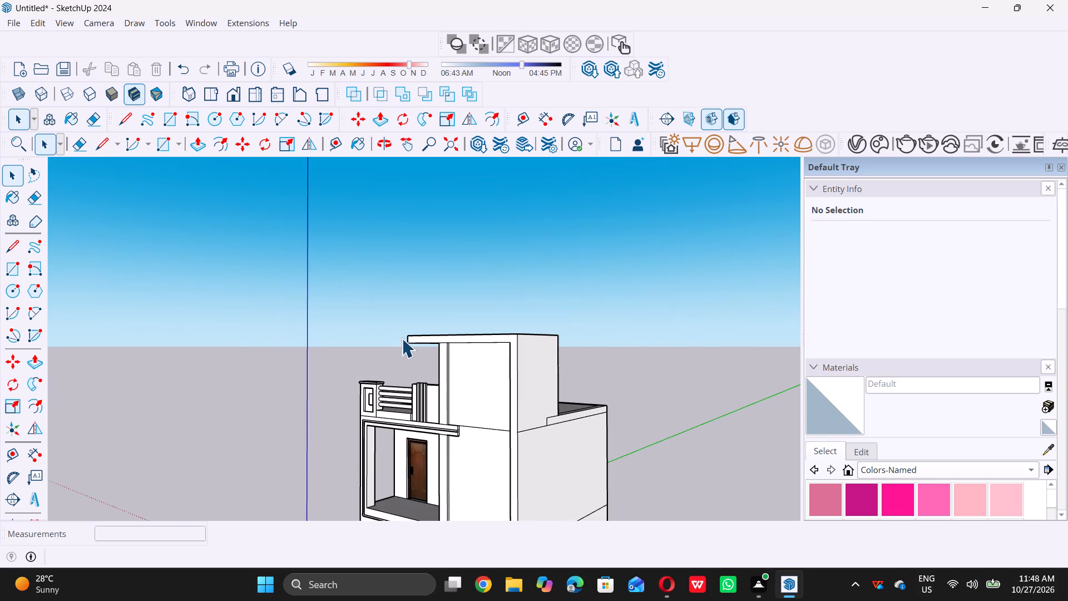
{"action": "middle_click_drag", "start_coordinate": [397, 336], "coordinate": [517, 328]}
{"action": "scroll", "coordinate": [517, 328], "scroll_direction": "up", "scroll_amount": 1}
{"action": "scroll", "coordinate": [517, 328], "scroll_direction": "down", "scroll_amount": 13}
{"action": "scroll", "coordinate": [493, 321], "scroll_direction": "up", "scroll_amount": 4}
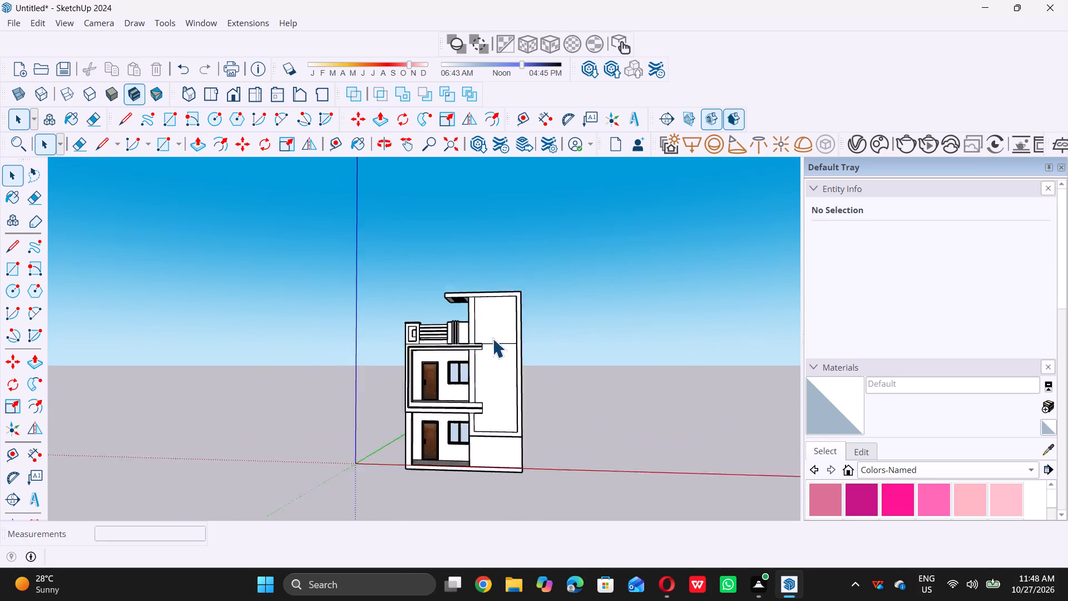
{"action": "scroll", "coordinate": [492, 338], "scroll_direction": "up", "scroll_amount": 6}
{"action": "middle_click_drag", "start_coordinate": [471, 364], "coordinate": [518, 412]}
{"action": "scroll", "coordinate": [520, 405], "scroll_direction": "up", "scroll_amount": 7}
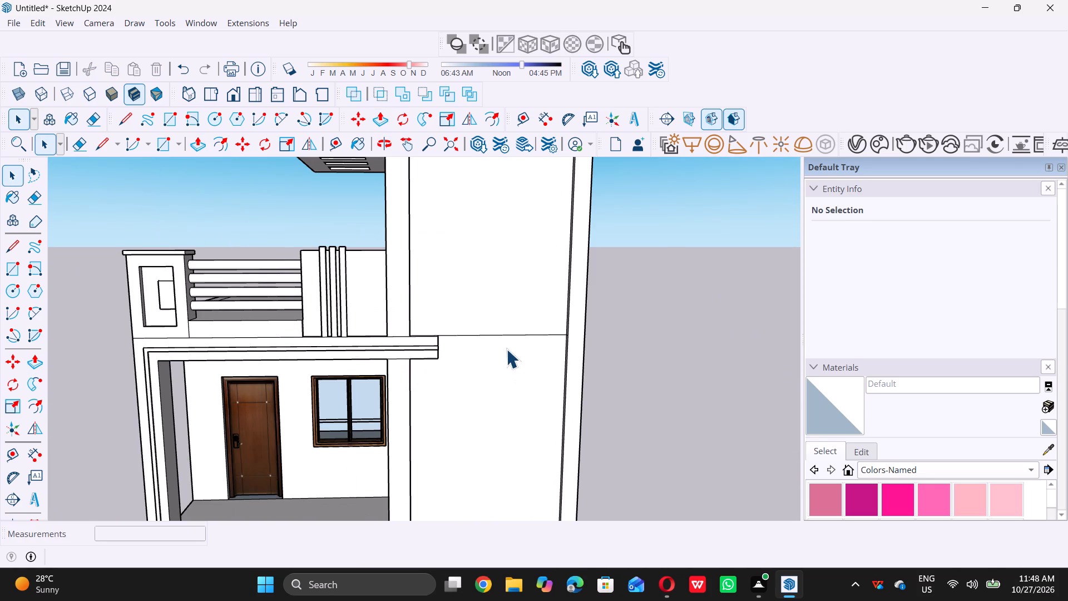
{"action": "key", "text": "e"}
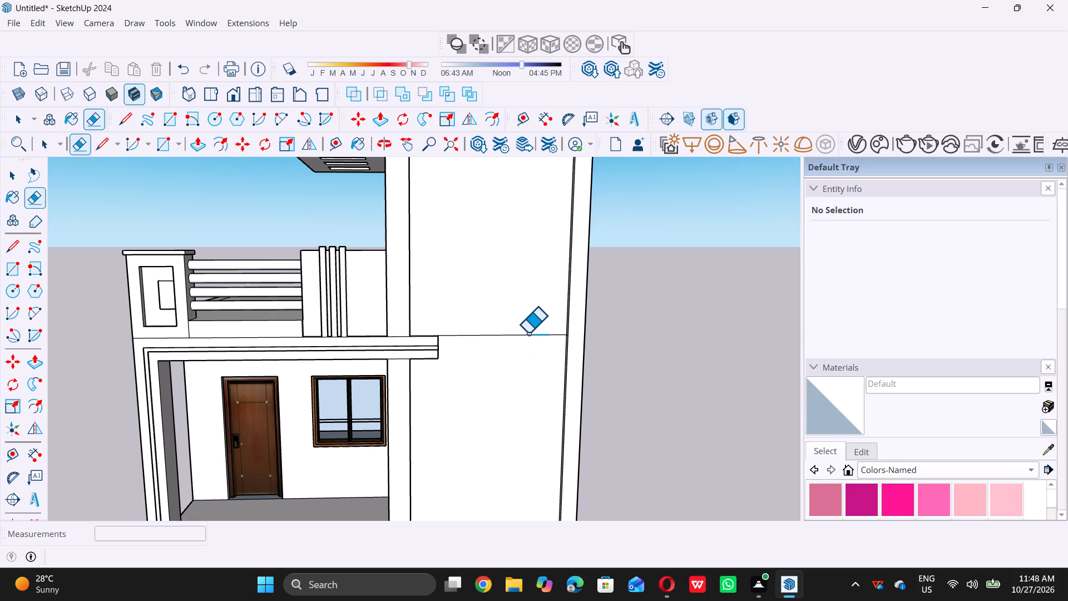
{"action": "left_click", "coordinate": [528, 333]}
{"action": "left_click", "coordinate": [527, 336]}
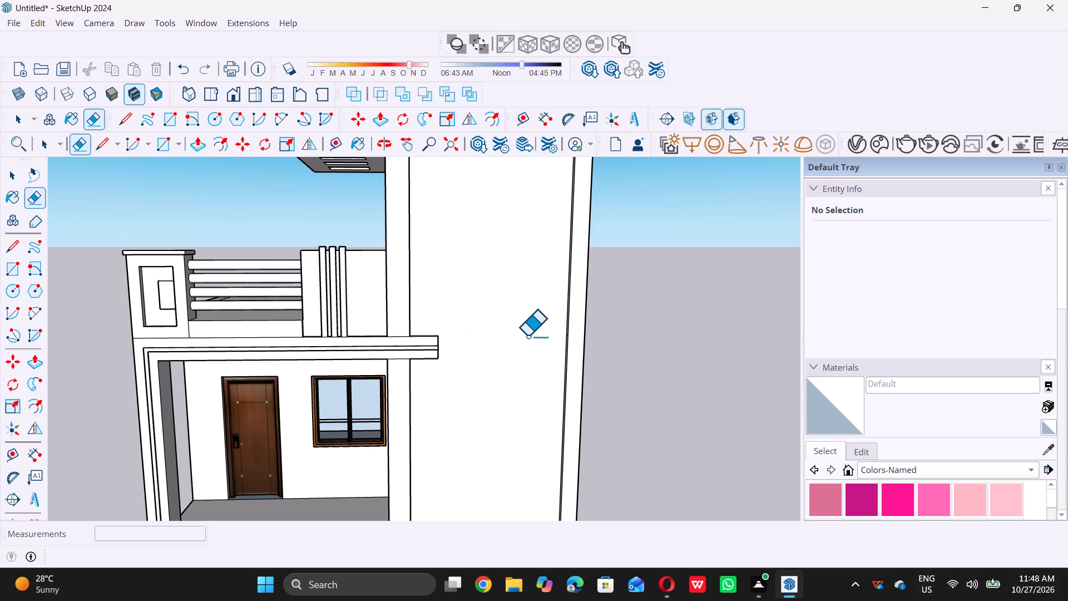
{"action": "key", "text": "space"}
Examine the whole front facade, canopy and raised panel frame from several angles.
{"action": "scroll", "coordinate": [508, 359], "scroll_direction": "down", "scroll_amount": 11}
{"action": "middle_click_drag", "start_coordinate": [378, 335], "coordinate": [556, 345]}
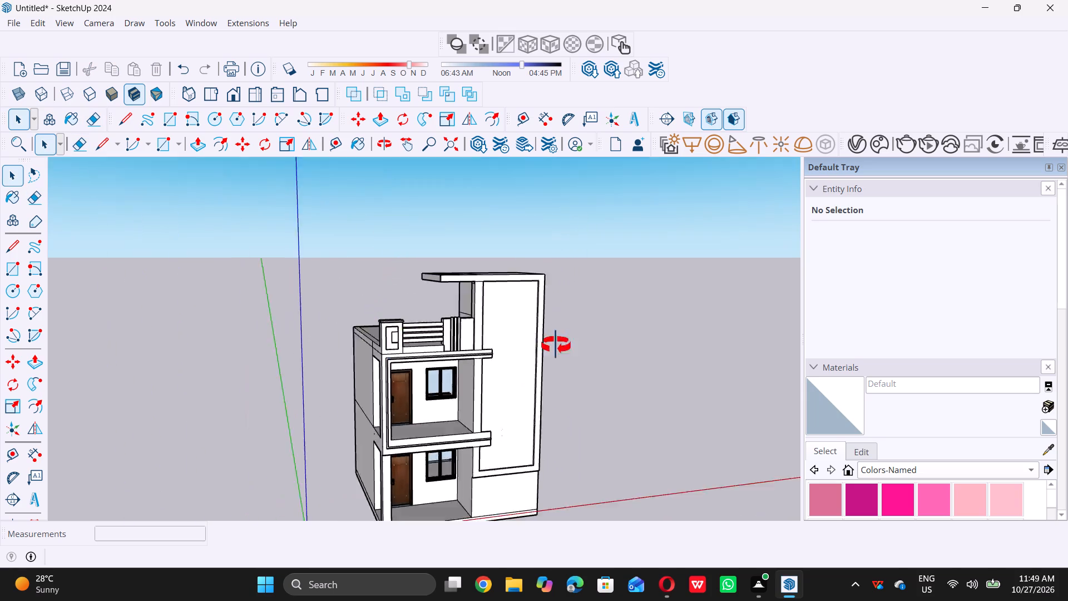
{"action": "middle_click_drag", "start_coordinate": [556, 345], "coordinate": [354, 298]}
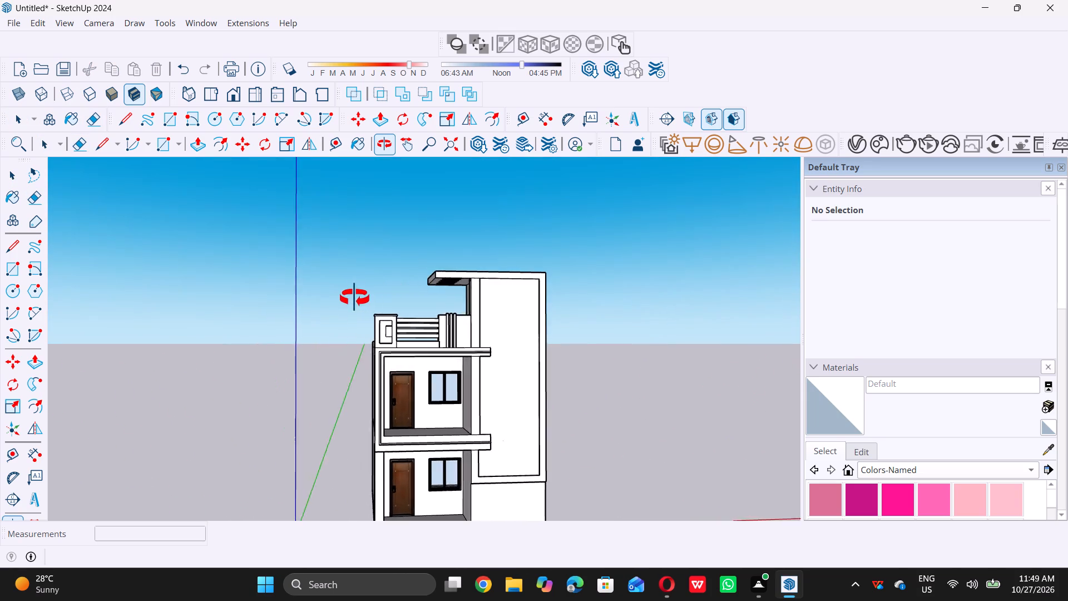
{"action": "middle_click_drag", "start_coordinate": [354, 298], "coordinate": [348, 299]}
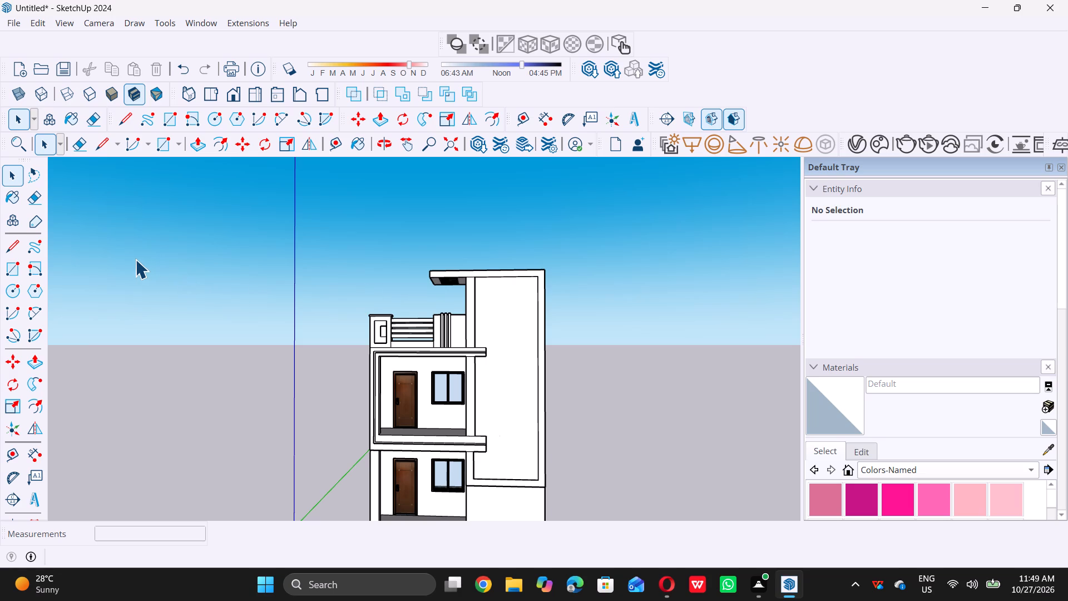
{"action": "scroll", "coordinate": [429, 321], "scroll_direction": "down", "scroll_amount": 6}
{"action": "middle_click_drag", "start_coordinate": [461, 283], "coordinate": [540, 365]}
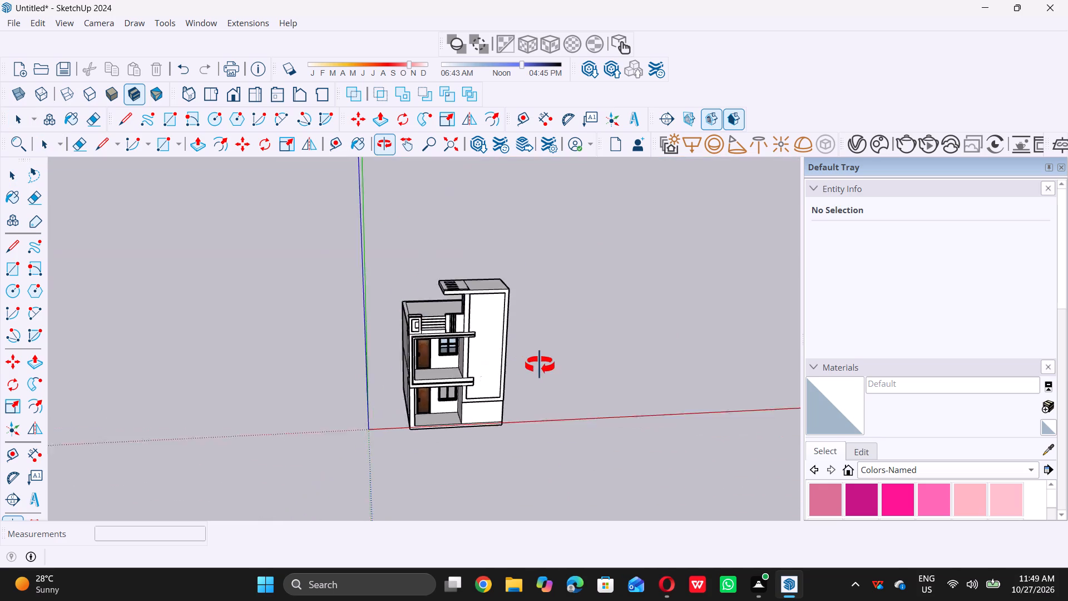
{"action": "middle_click_drag", "start_coordinate": [540, 365], "coordinate": [486, 304]}
{"action": "scroll", "coordinate": [496, 306], "scroll_direction": "up", "scroll_amount": 10}
{"action": "scroll", "coordinate": [455, 284], "scroll_direction": "down", "scroll_amount": 7}
{"action": "middle_click_drag", "start_coordinate": [518, 272], "coordinate": [452, 278]}
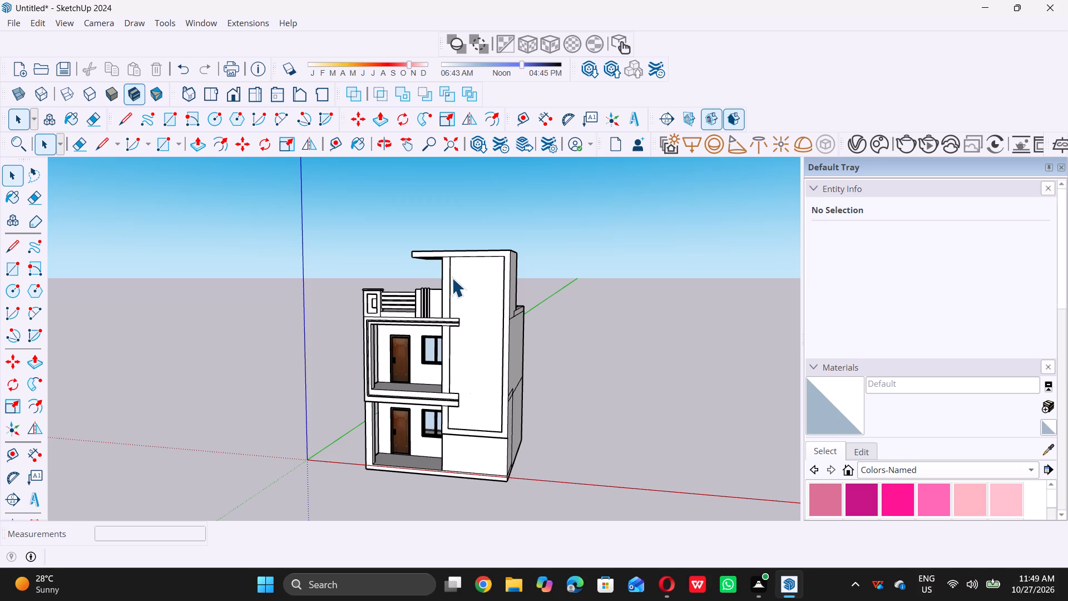
{"action": "scroll", "coordinate": [428, 279], "scroll_direction": "down", "scroll_amount": 4}
{"action": "middle_click_drag", "start_coordinate": [459, 357], "coordinate": [490, 347]}
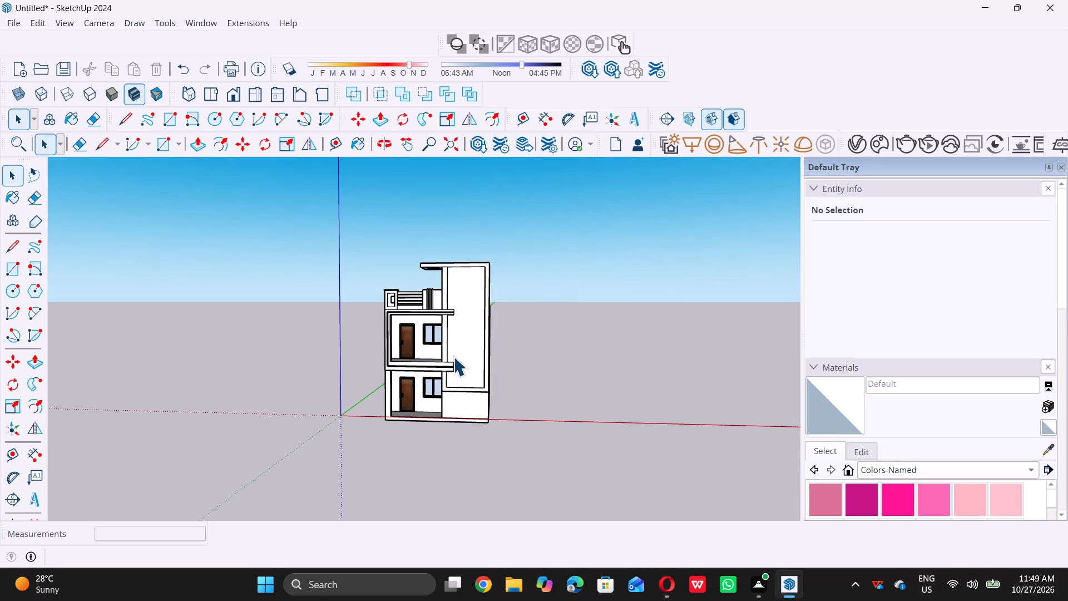
{"action": "middle_click_drag", "start_coordinate": [454, 357], "coordinate": [459, 354]}
{"action": "scroll", "coordinate": [457, 364], "scroll_direction": "up", "scroll_amount": 5}
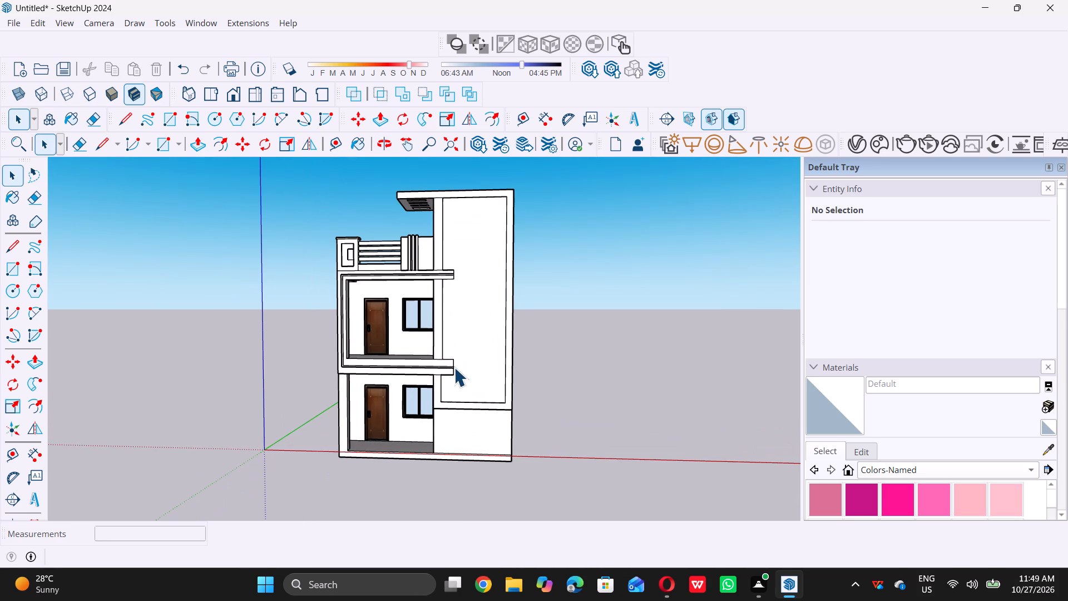
{"action": "middle_click_drag", "start_coordinate": [449, 380], "coordinate": [458, 358]}
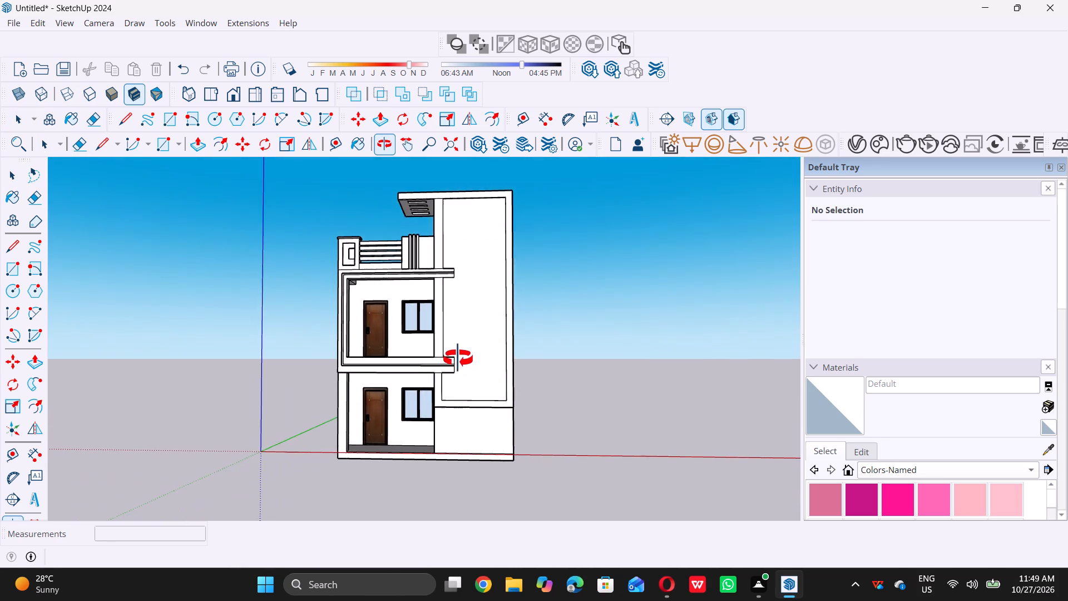
{"action": "middle_click_drag", "start_coordinate": [458, 358], "coordinate": [461, 357]}
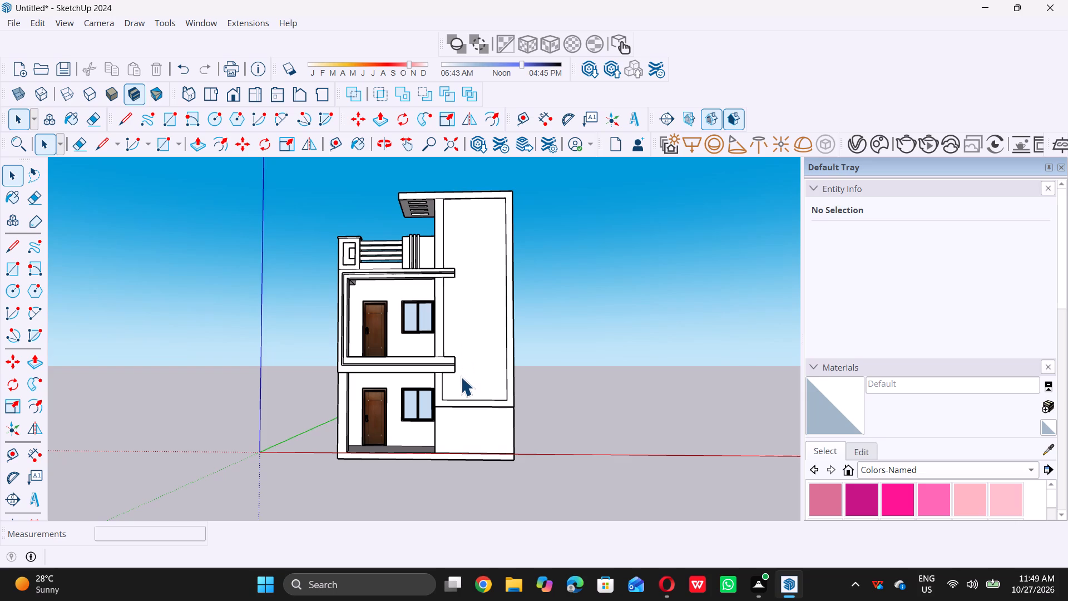
Place a vertical guide on the tall front panel, 5" from the end edge of the lower projecting floor band.
{"action": "scroll", "coordinate": [460, 377], "scroll_direction": "up", "scroll_amount": 6}
{"action": "key", "text": "t"}
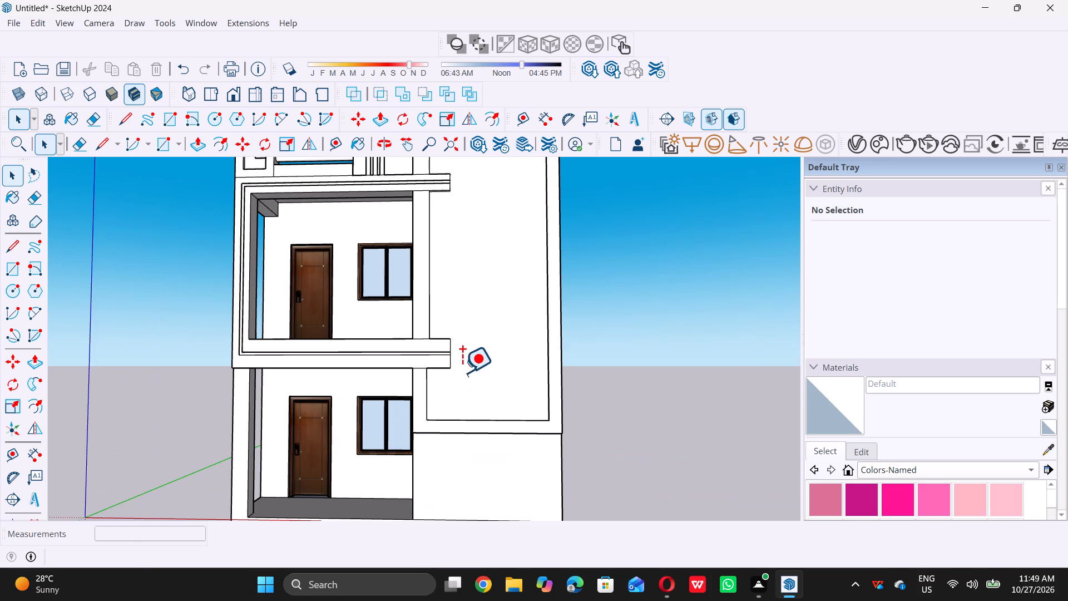
{"action": "scroll", "coordinate": [447, 360], "scroll_direction": "up", "scroll_amount": 11}
{"action": "middle_click_drag", "start_coordinate": [454, 342], "coordinate": [407, 331]}
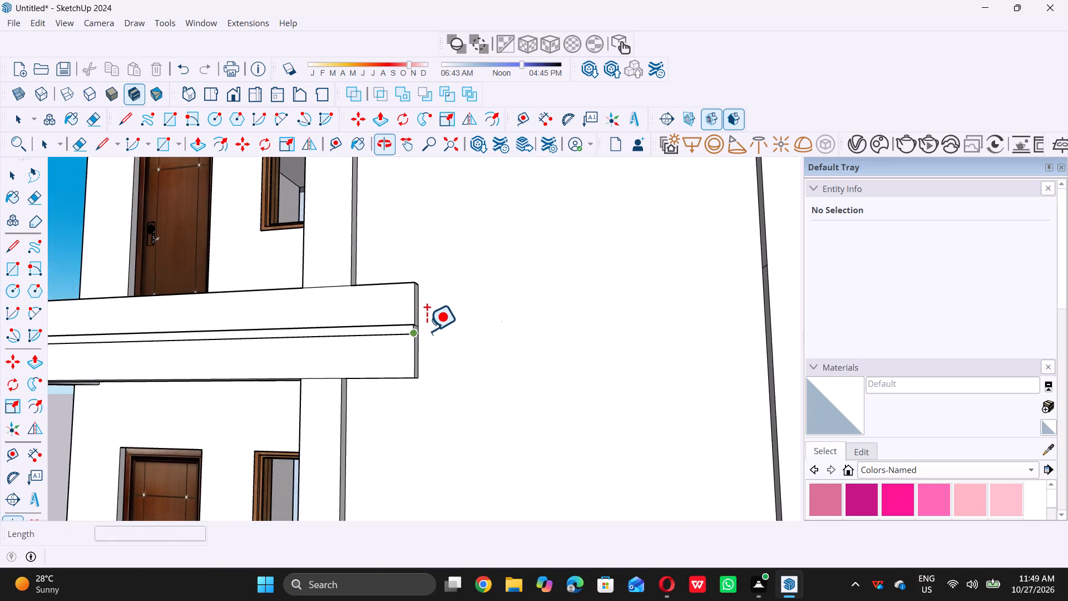
{"action": "scroll", "coordinate": [422, 326], "scroll_direction": "up", "scroll_amount": 9}
{"action": "left_click", "coordinate": [414, 328]}
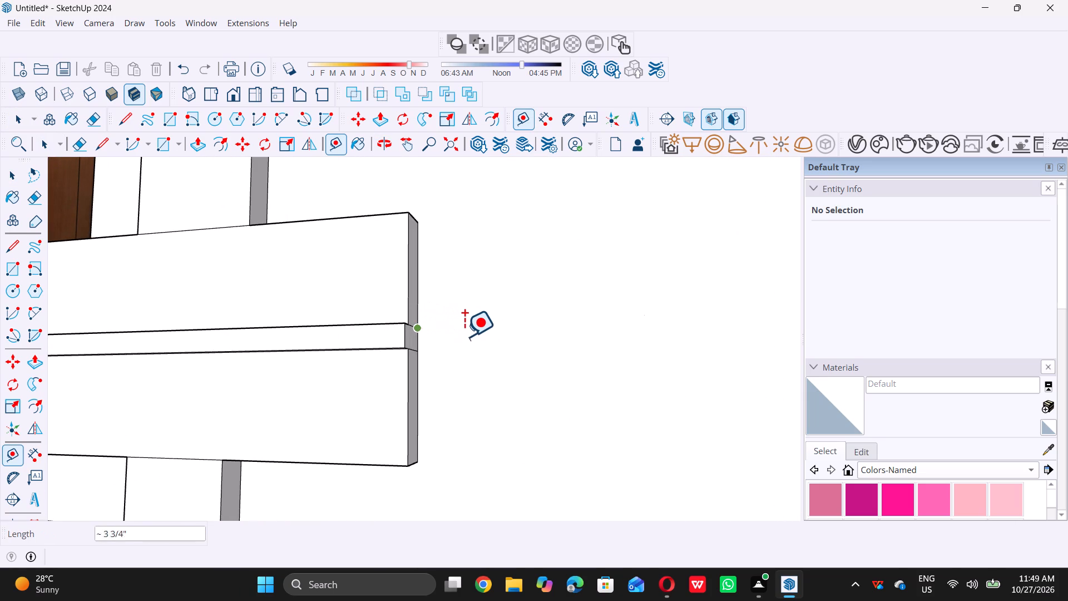
{"action": "key", "text": "space"}
{"action": "key", "text": "t"}
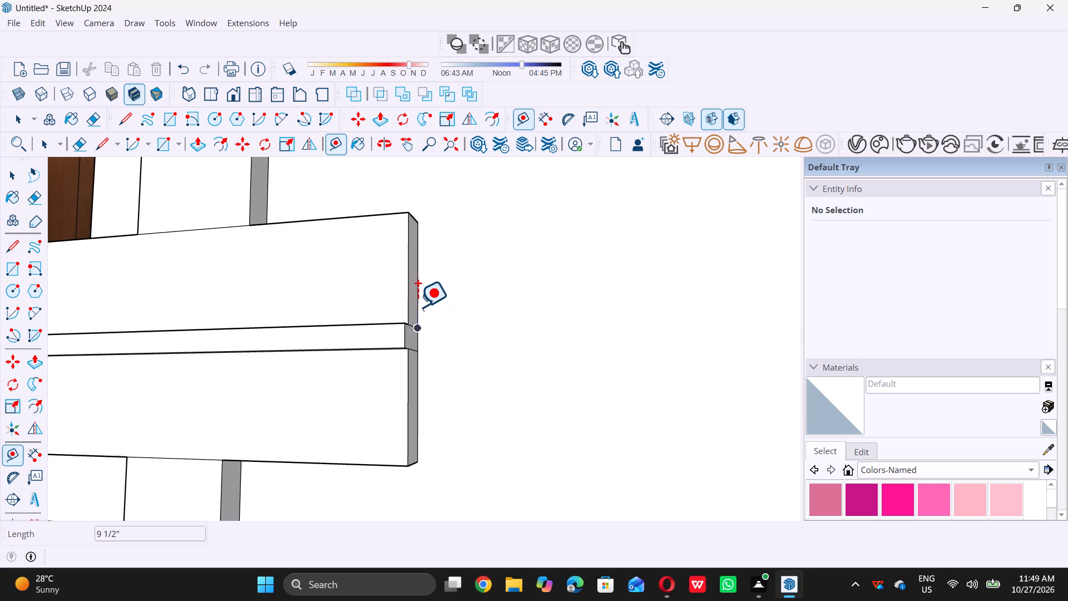
{"action": "left_click", "coordinate": [418, 298]}
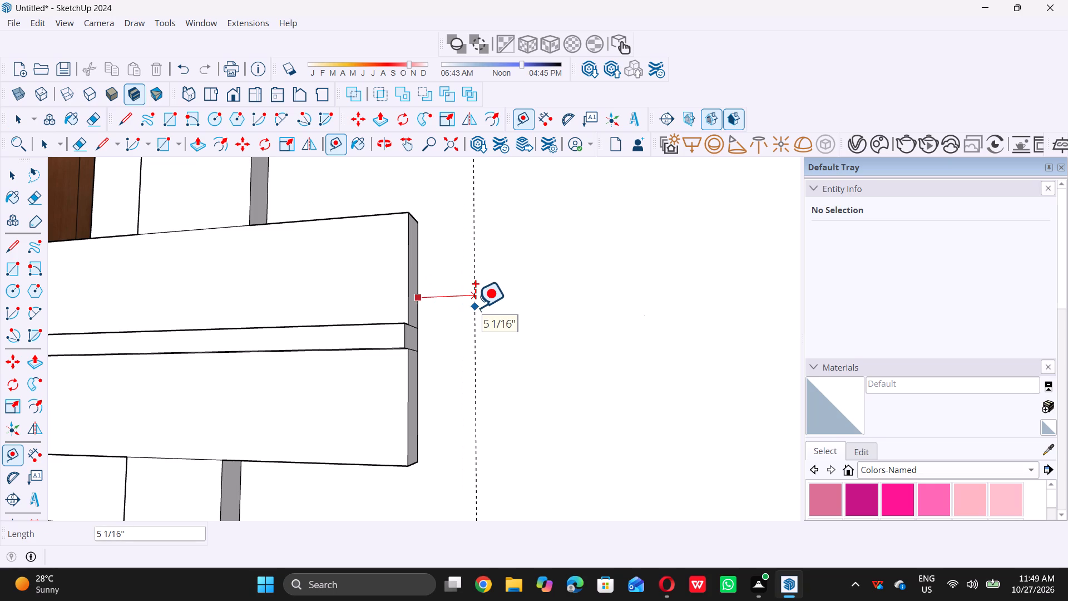
{"action": "key", "text": "5"}
{"action": "key", "text": "shift+quotedbl"}
{"action": "key", "text": "Return"}
Place a second vertical guide on the tall front panel, 4" beyond the first guide, away from the band's end.
{"action": "scroll", "coordinate": [481, 359], "scroll_direction": "down", "scroll_amount": 9}
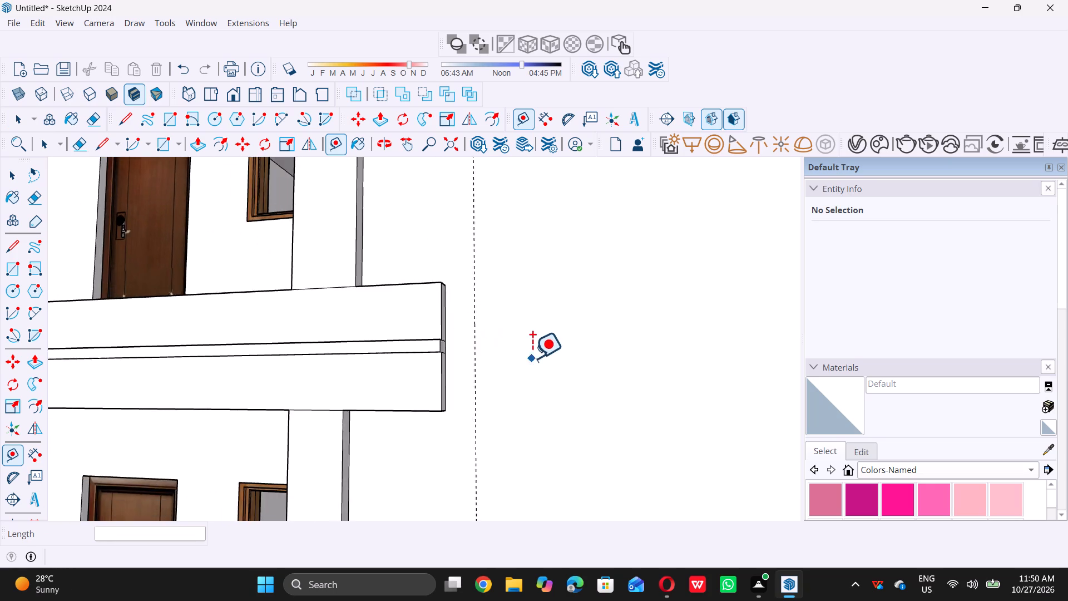
{"action": "scroll", "coordinate": [532, 358], "scroll_direction": "down", "scroll_amount": 8}
{"action": "middle_click_drag", "start_coordinate": [446, 341], "coordinate": [534, 358]}
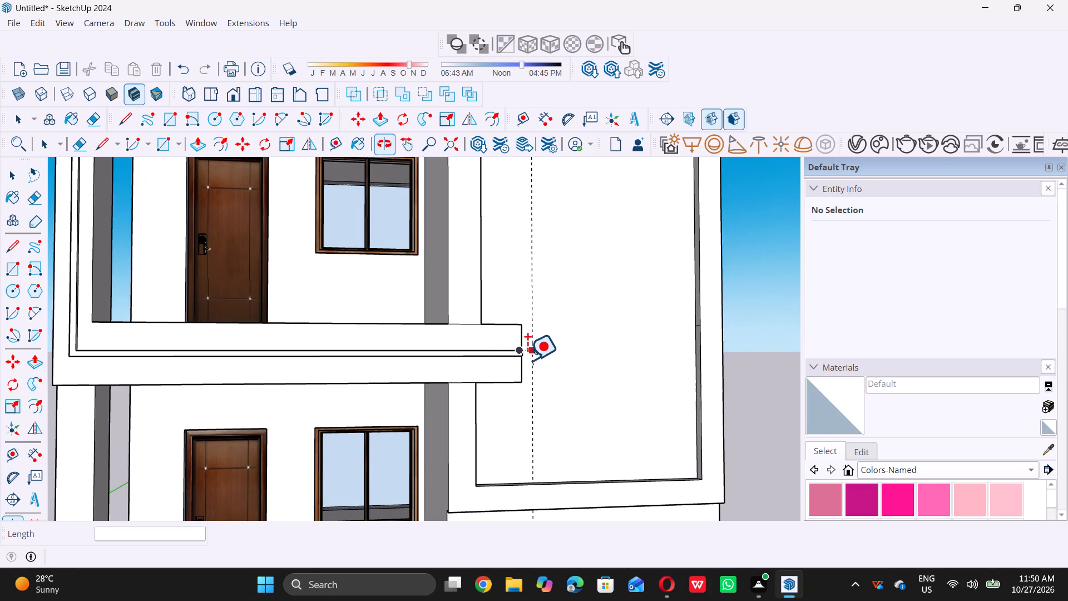
{"action": "scroll", "coordinate": [527, 375], "scroll_direction": "down", "scroll_amount": 4}
{"action": "scroll", "coordinate": [534, 374], "scroll_direction": "up", "scroll_amount": 8}
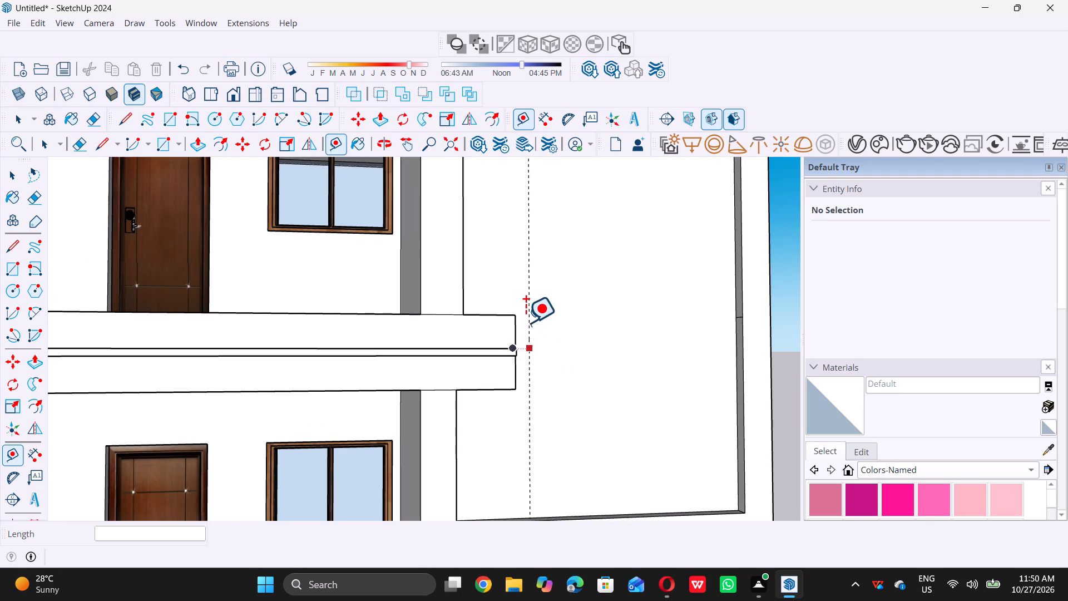
{"action": "left_click", "coordinate": [529, 321]}
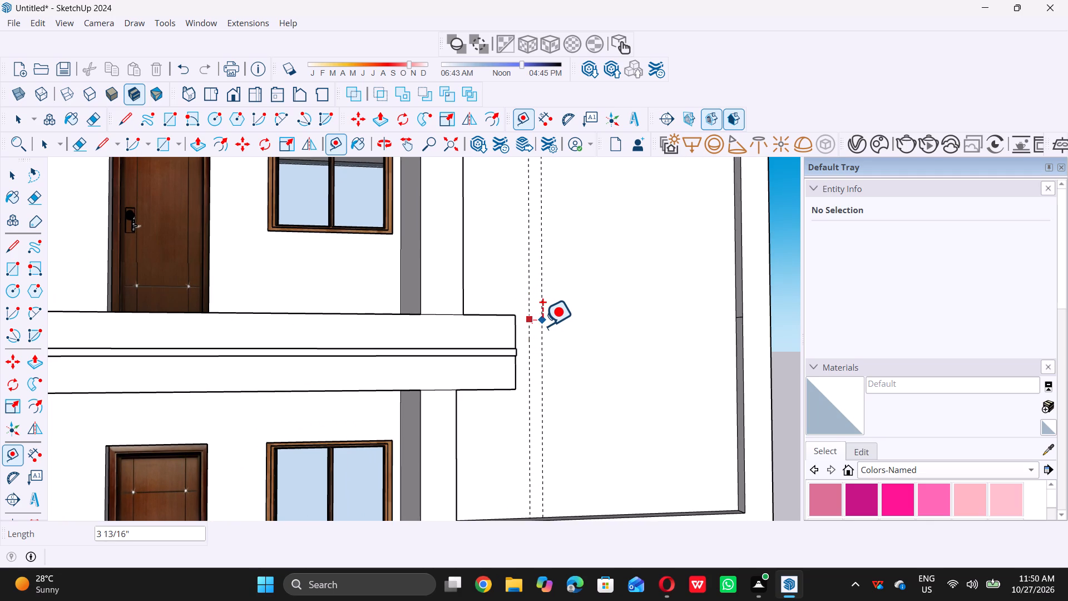
{"action": "key", "text": "4"}
{"action": "key", "text": "shift+quotedbl"}
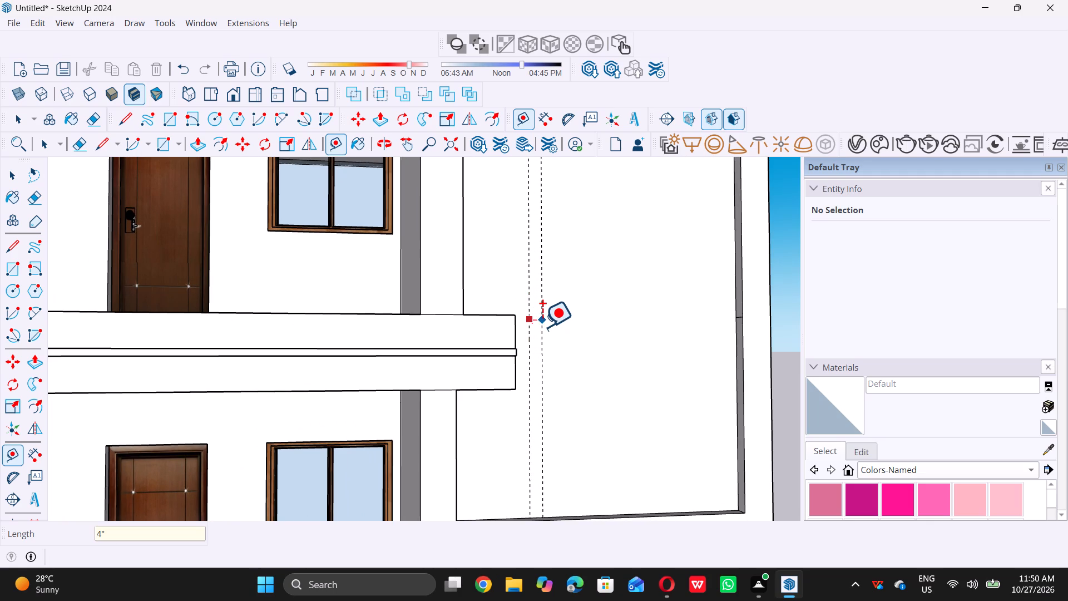
{"action": "key", "text": "Return"}
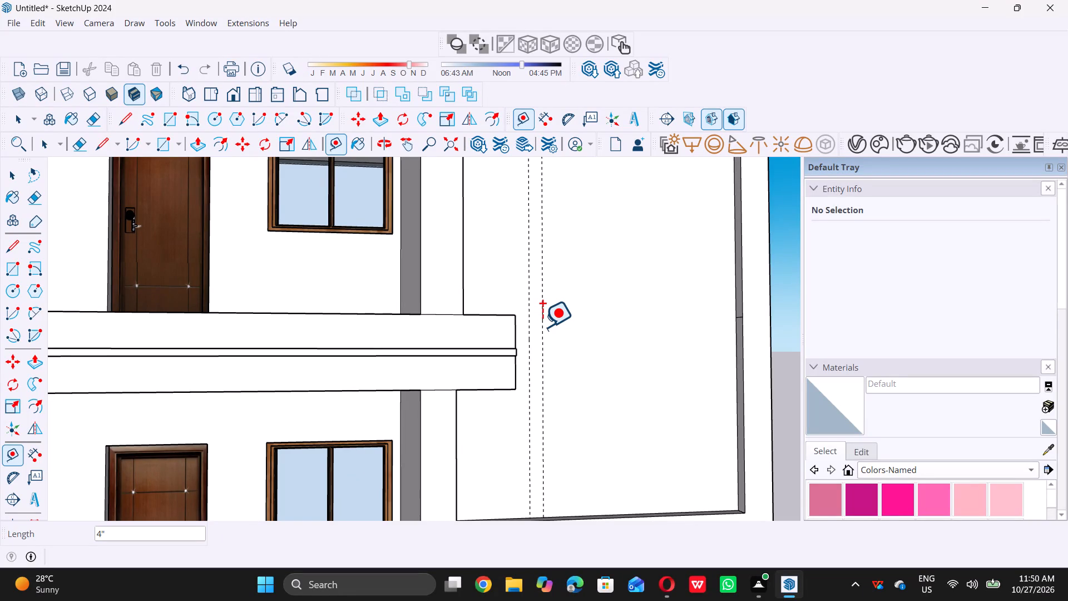
{"action": "key", "text": "space"}
{"action": "scroll", "coordinate": [516, 394], "scroll_direction": "down", "scroll_amount": 5}
{"action": "scroll", "coordinate": [508, 452], "scroll_direction": "down", "scroll_amount": 6}
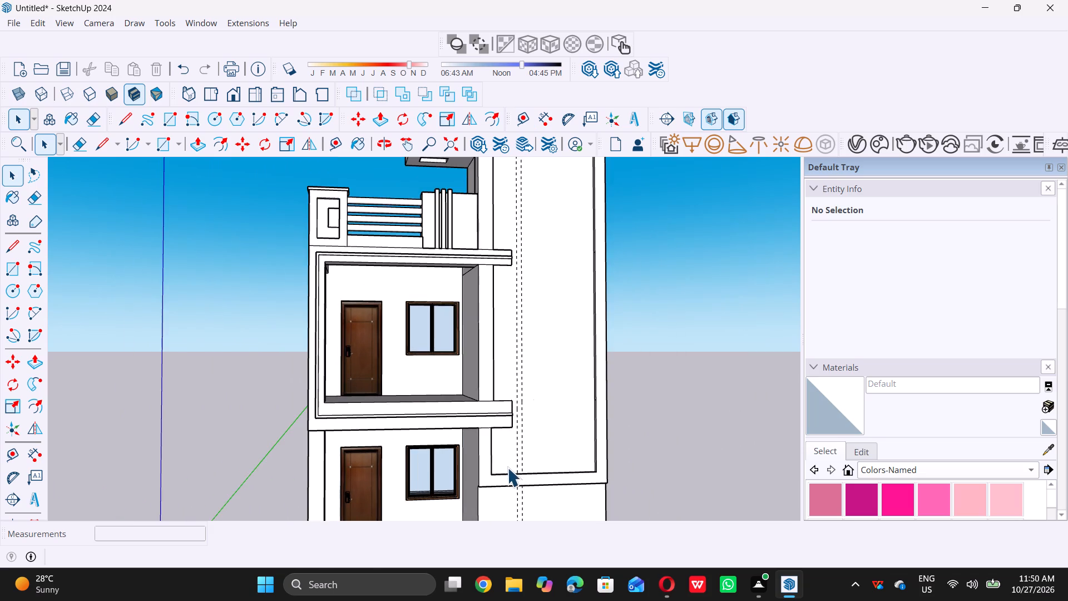
Draw a vertical line about 22' 10" long on the tall front panel along the second guide, between the recess's upper and lower edges.
{"action": "scroll", "coordinate": [508, 467], "scroll_direction": "down", "scroll_amount": 4}
{"action": "scroll", "coordinate": [527, 249], "scroll_direction": "up", "scroll_amount": 6}
{"action": "middle_click_drag", "start_coordinate": [515, 223], "coordinate": [506, 189]}
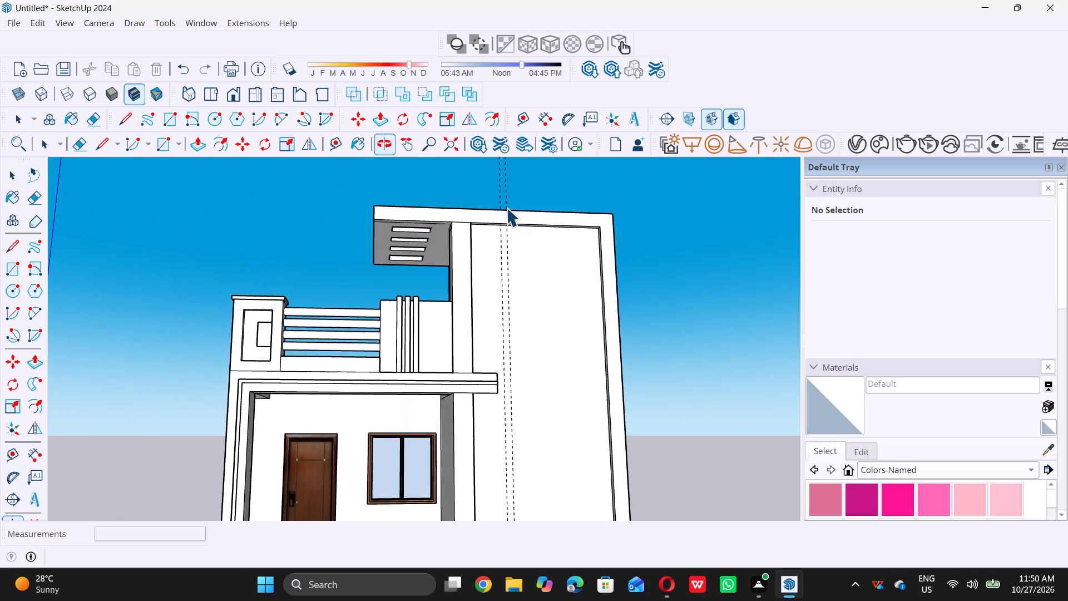
{"action": "scroll", "coordinate": [508, 220], "scroll_direction": "up", "scroll_amount": 11}
{"action": "key", "text": "l"}
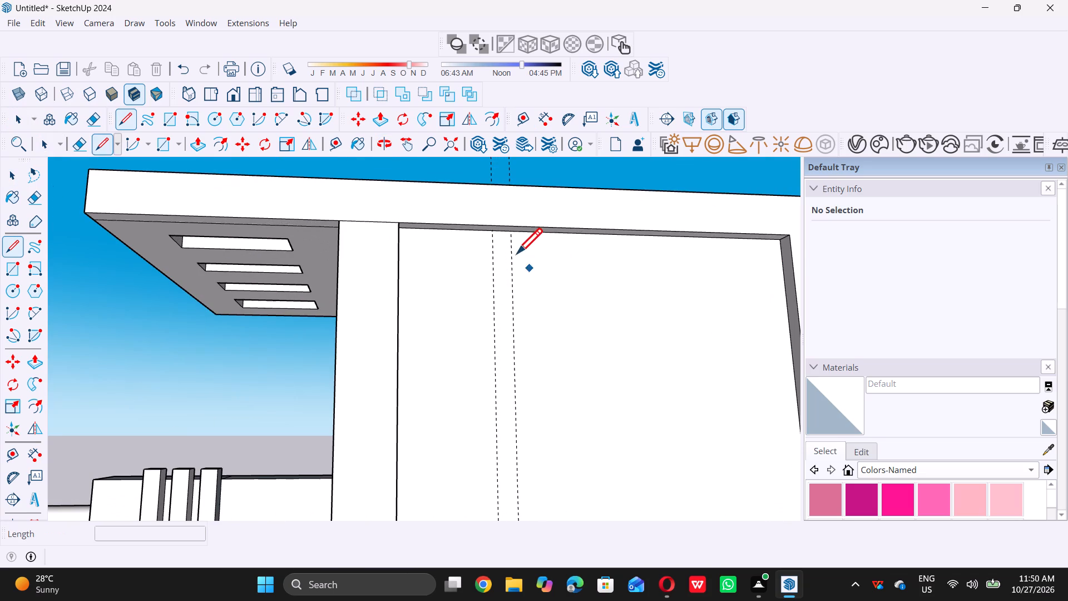
{"action": "scroll", "coordinate": [517, 253], "scroll_direction": "up", "scroll_amount": 10}
{"action": "left_click", "coordinate": [501, 200]}
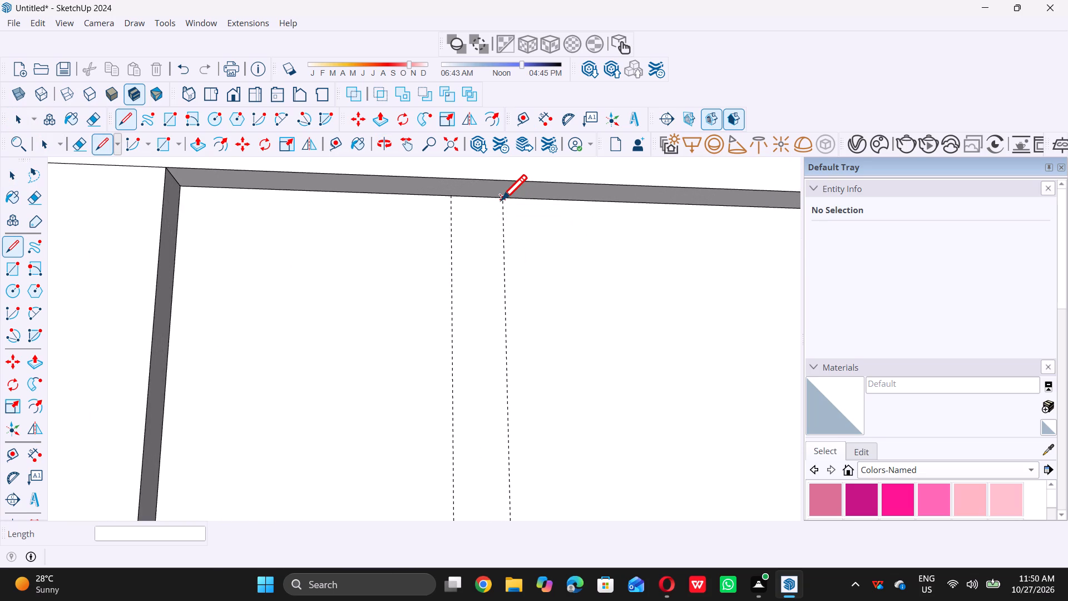
{"action": "scroll", "coordinate": [501, 200], "scroll_direction": "down", "scroll_amount": 20}
{"action": "scroll", "coordinate": [501, 200], "scroll_direction": "down", "scroll_amount": 12}
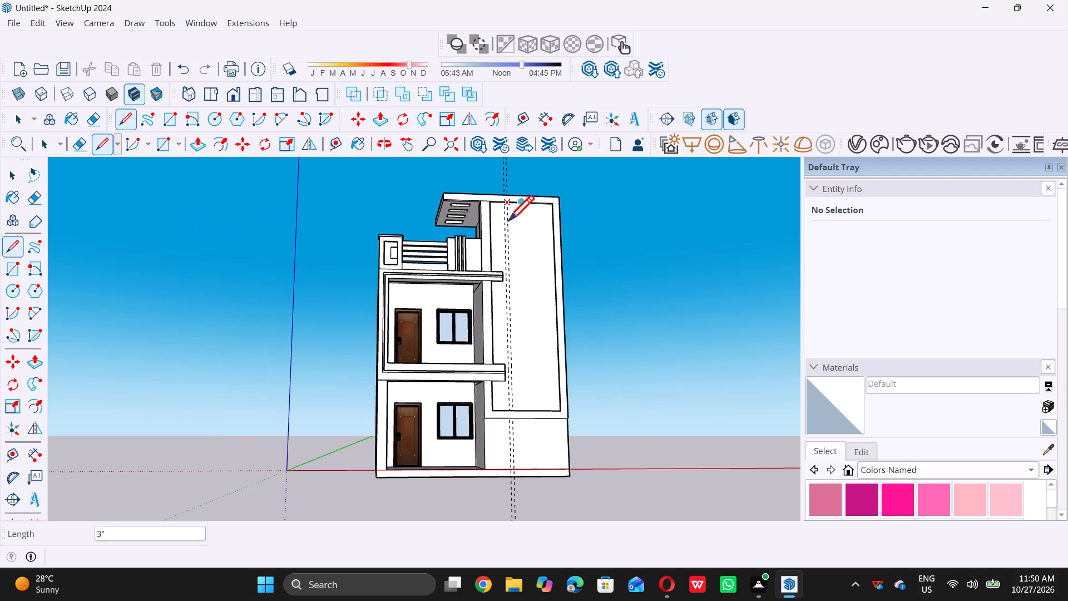
{"action": "scroll", "coordinate": [521, 395], "scroll_direction": "up", "scroll_amount": 10}
{"action": "middle_click_drag", "start_coordinate": [505, 398], "coordinate": [503, 444]}
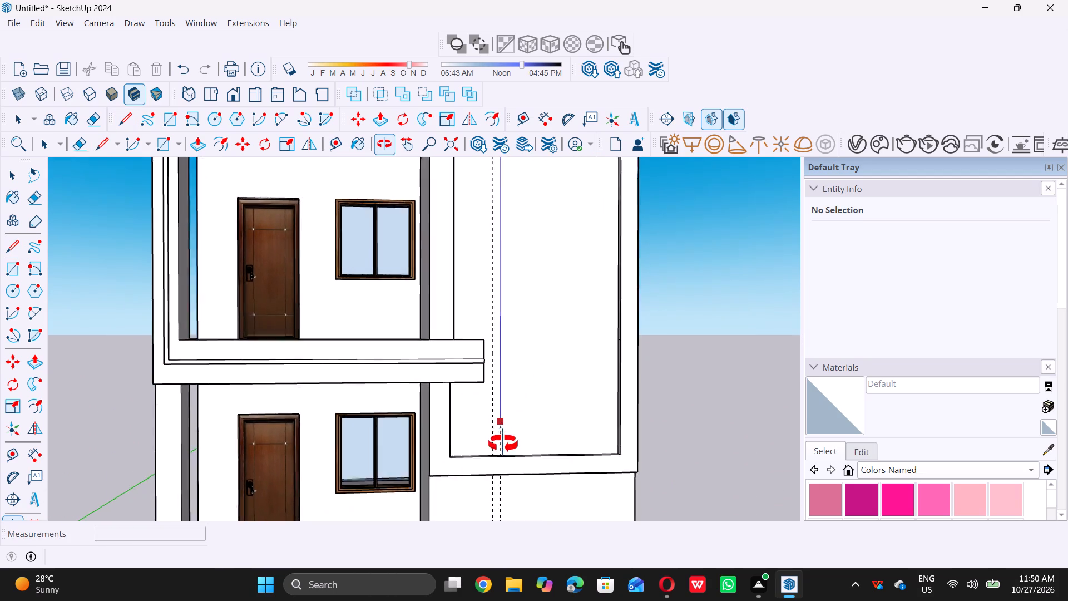
{"action": "middle_click_drag", "start_coordinate": [503, 444], "coordinate": [503, 469]}
{"action": "scroll", "coordinate": [504, 467], "scroll_direction": "up", "scroll_amount": 12}
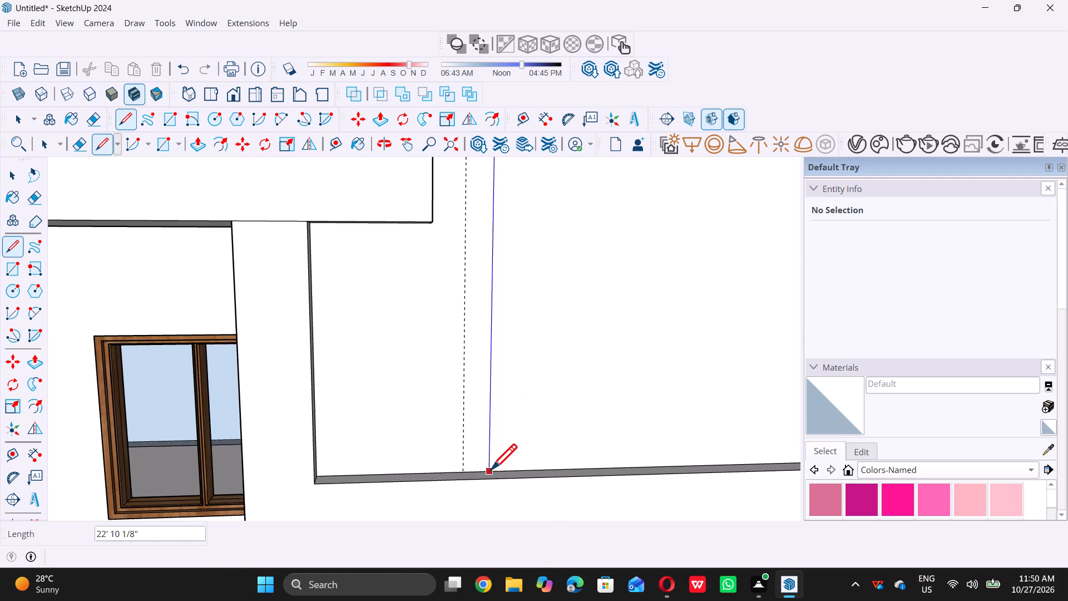
{"action": "left_click", "coordinate": [491, 469]}
{"action": "key", "text": "space"}
{"action": "scroll", "coordinate": [495, 474], "scroll_direction": "down", "scroll_amount": 14}
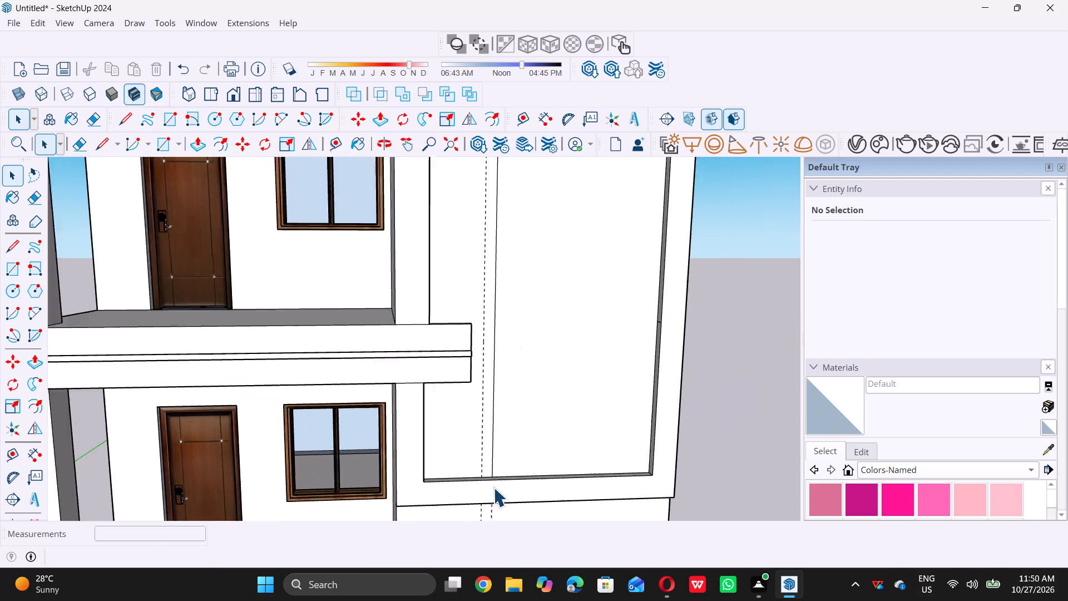
Delete all construction guides from the model.
{"action": "scroll", "coordinate": [493, 487], "scroll_direction": "down", "scroll_amount": 10}
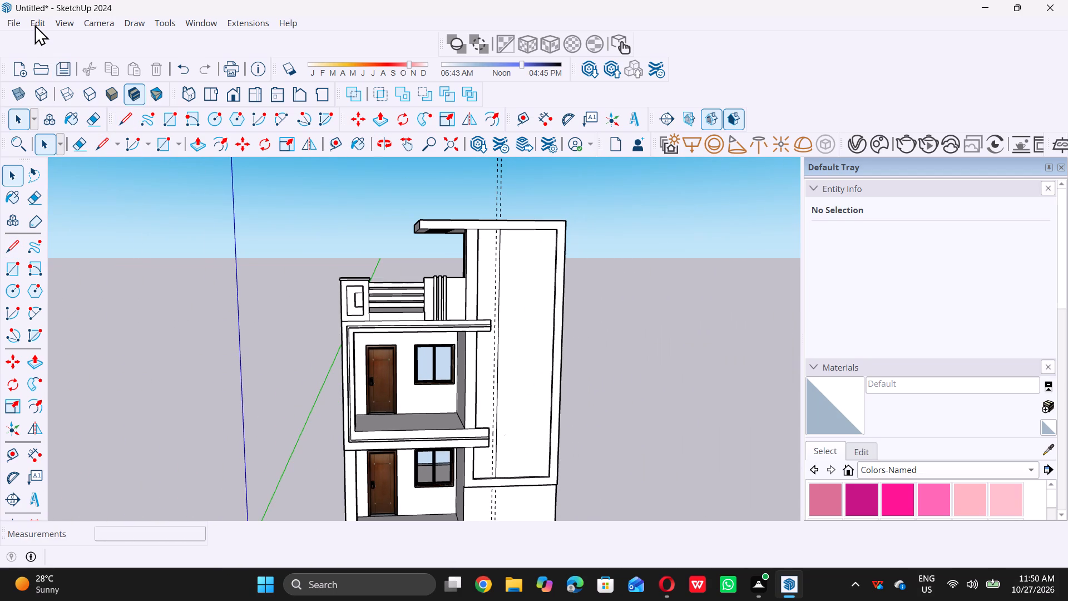
{"action": "left_click", "coordinate": [34, 24]}
{"action": "left_click", "coordinate": [76, 163]}
Examine the front facade and the divided tall panel from several angles and distances.
{"action": "scroll", "coordinate": [476, 290], "scroll_direction": "down", "scroll_amount": 5}
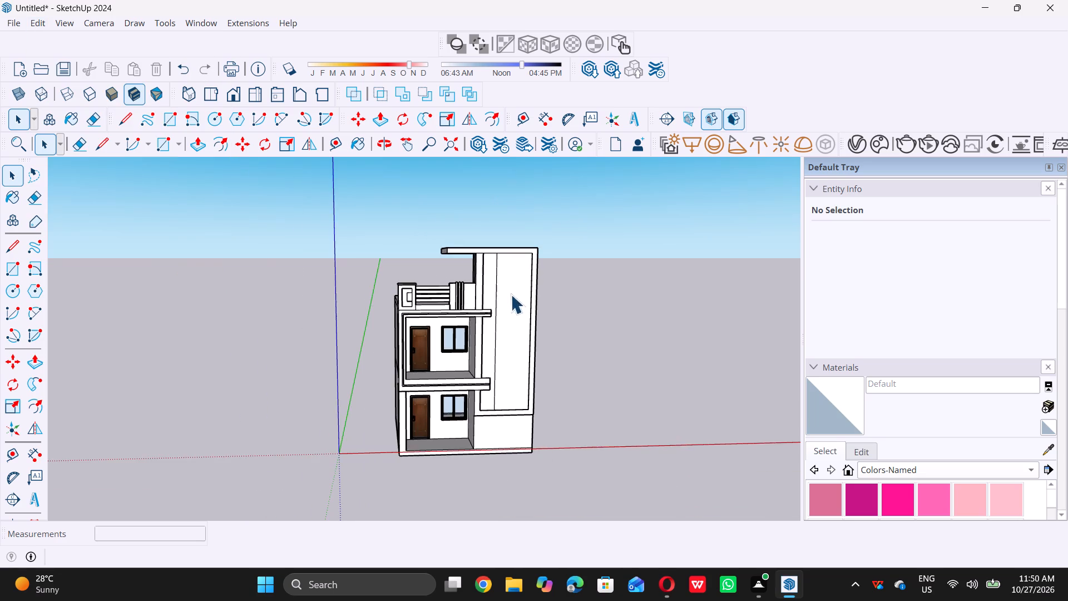
{"action": "middle_click_drag", "start_coordinate": [520, 310], "coordinate": [468, 293]}
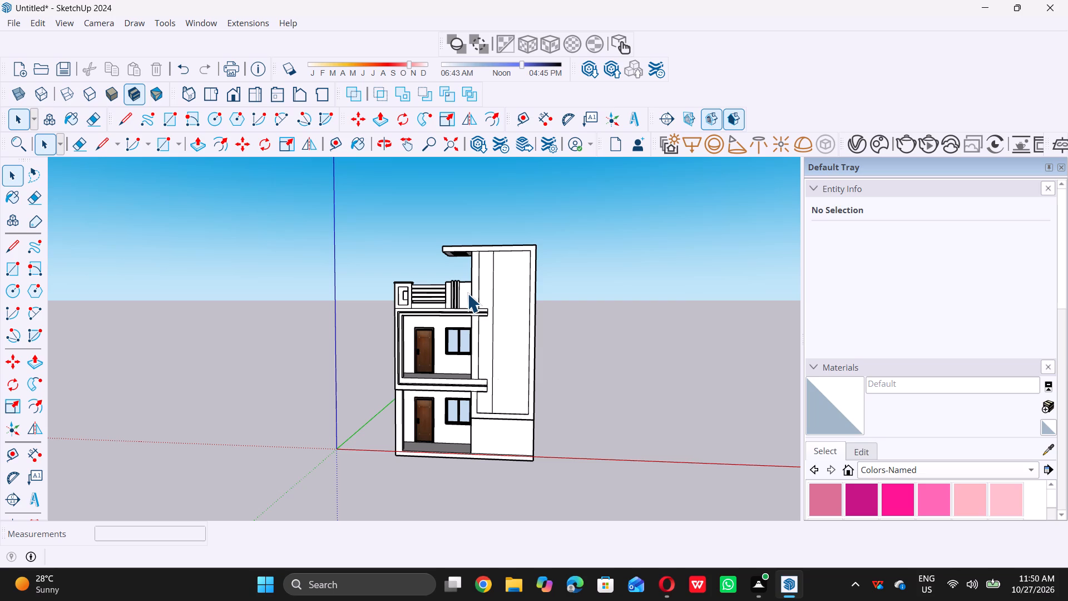
{"action": "scroll", "coordinate": [481, 295], "scroll_direction": "down", "scroll_amount": 4}
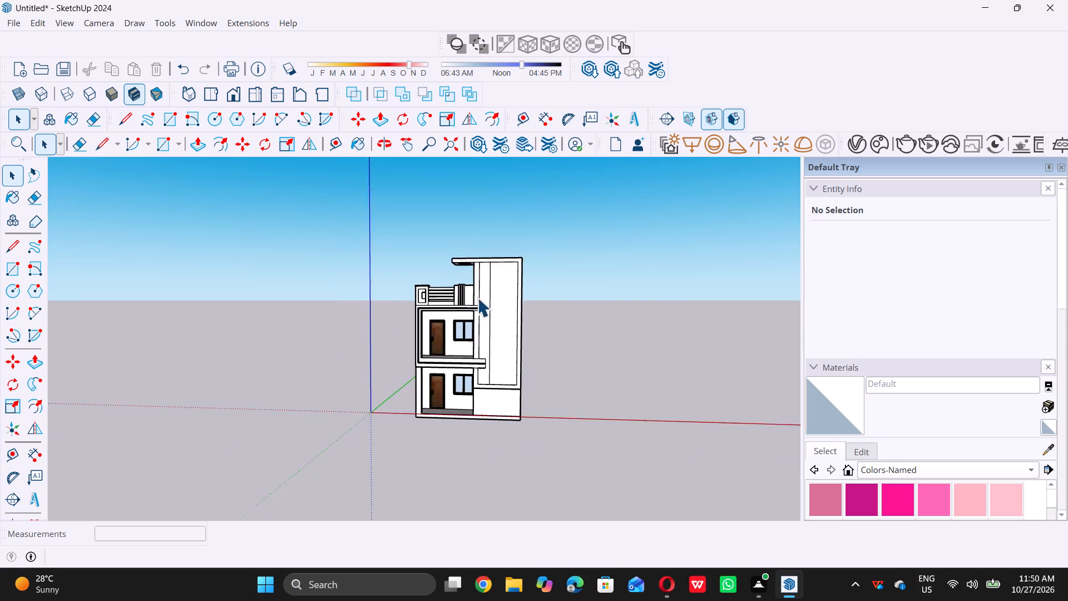
{"action": "scroll", "coordinate": [477, 298], "scroll_direction": "down", "scroll_amount": 1}
{"action": "middle_click_drag", "start_coordinate": [472, 321], "coordinate": [519, 338]}
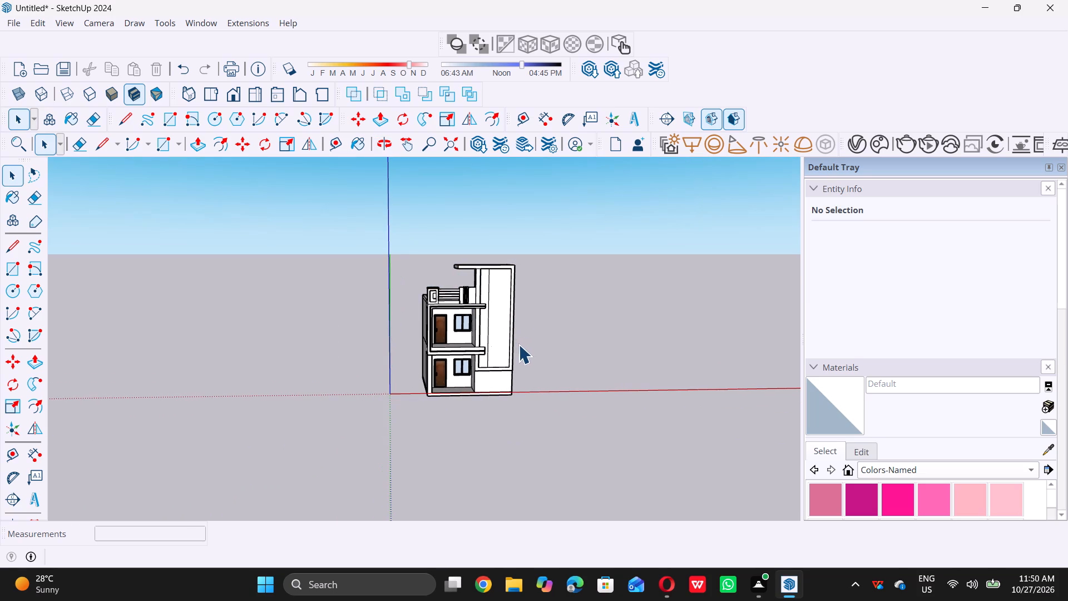
{"action": "middle_click_drag", "start_coordinate": [518, 344], "coordinate": [495, 306]}
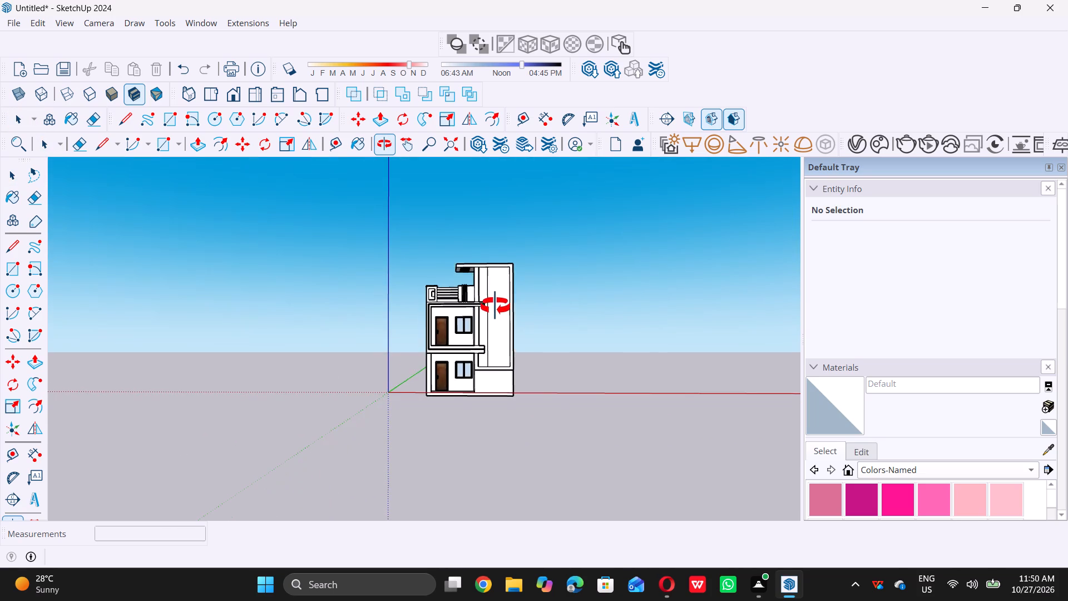
{"action": "middle_click_drag", "start_coordinate": [495, 306], "coordinate": [494, 306]}
{"action": "scroll", "coordinate": [496, 319], "scroll_direction": "up", "scroll_amount": 10}
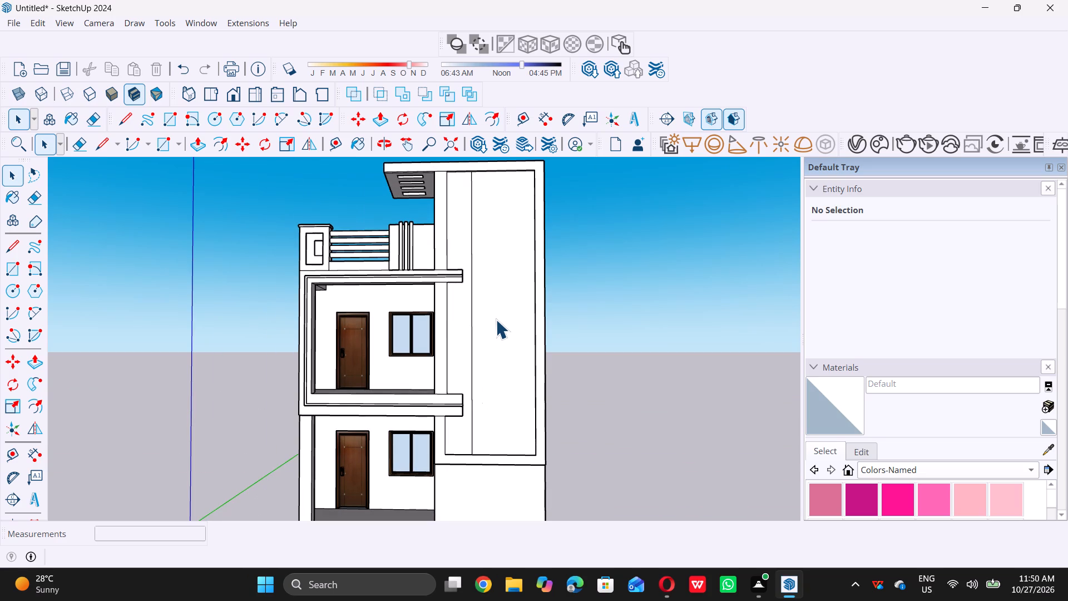
{"action": "middle_click_drag", "start_coordinate": [436, 327], "coordinate": [453, 320]}
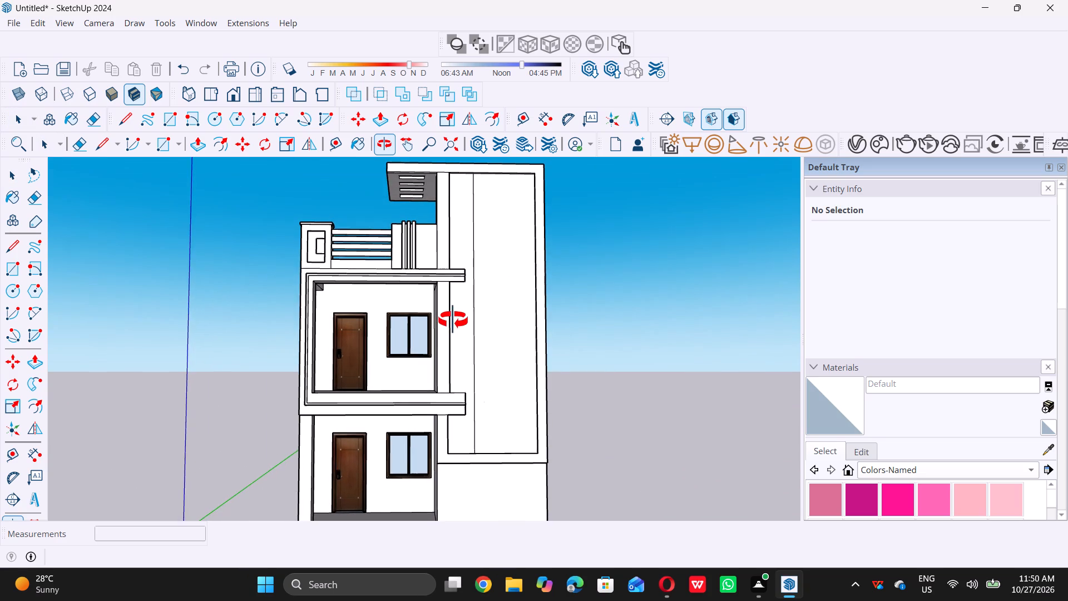
{"action": "middle_click_drag", "start_coordinate": [453, 320], "coordinate": [445, 323]}
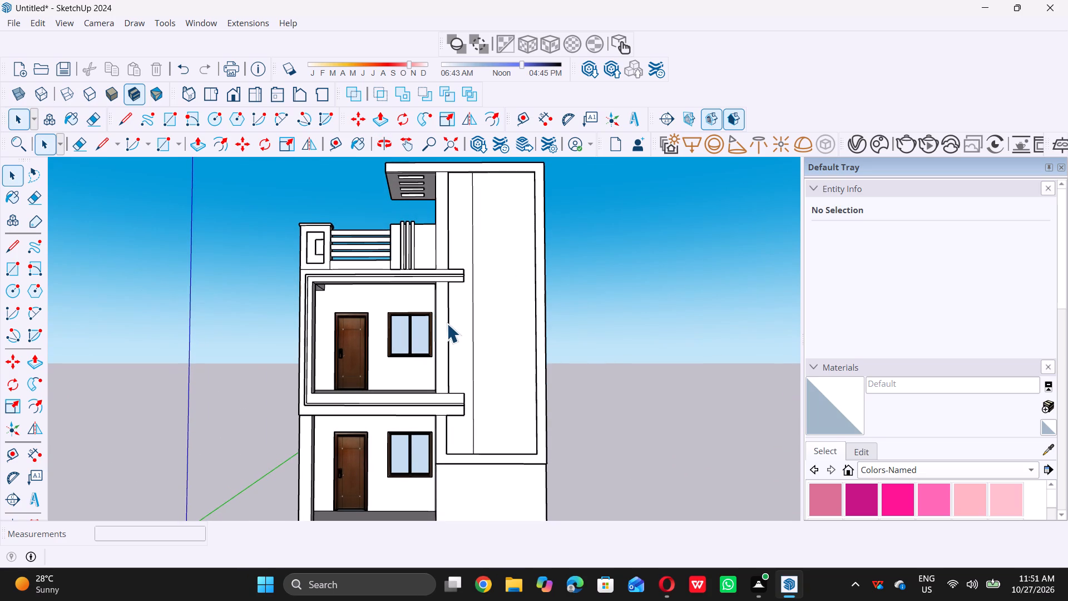
{"action": "middle_click_drag", "start_coordinate": [484, 341], "coordinate": [483, 341]}
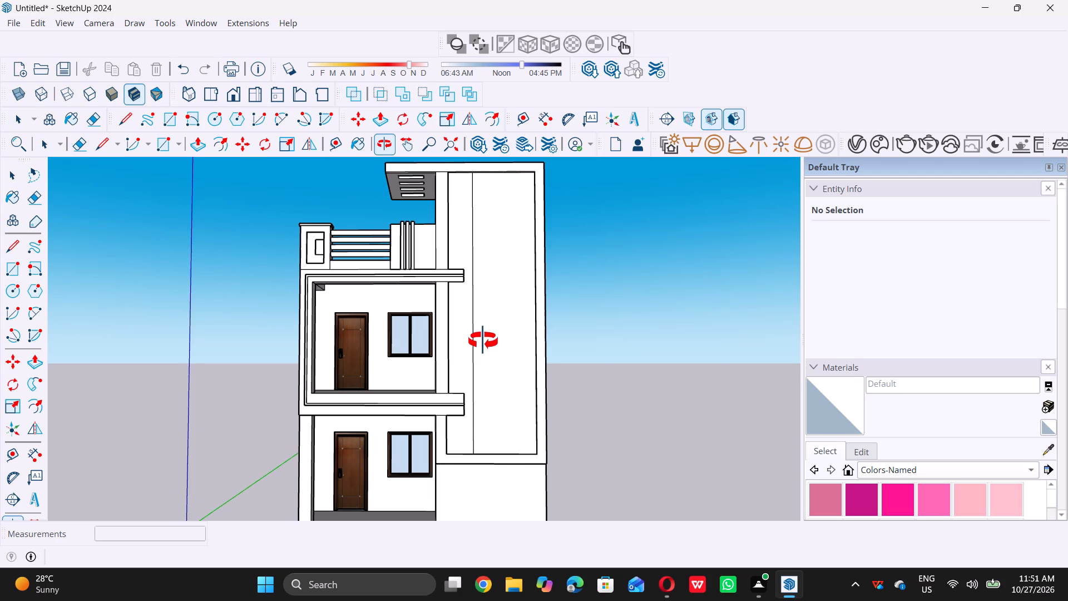
{"action": "middle_click_drag", "start_coordinate": [483, 341], "coordinate": [481, 334]}
{"action": "scroll", "coordinate": [481, 334], "scroll_direction": "up", "scroll_amount": 1}
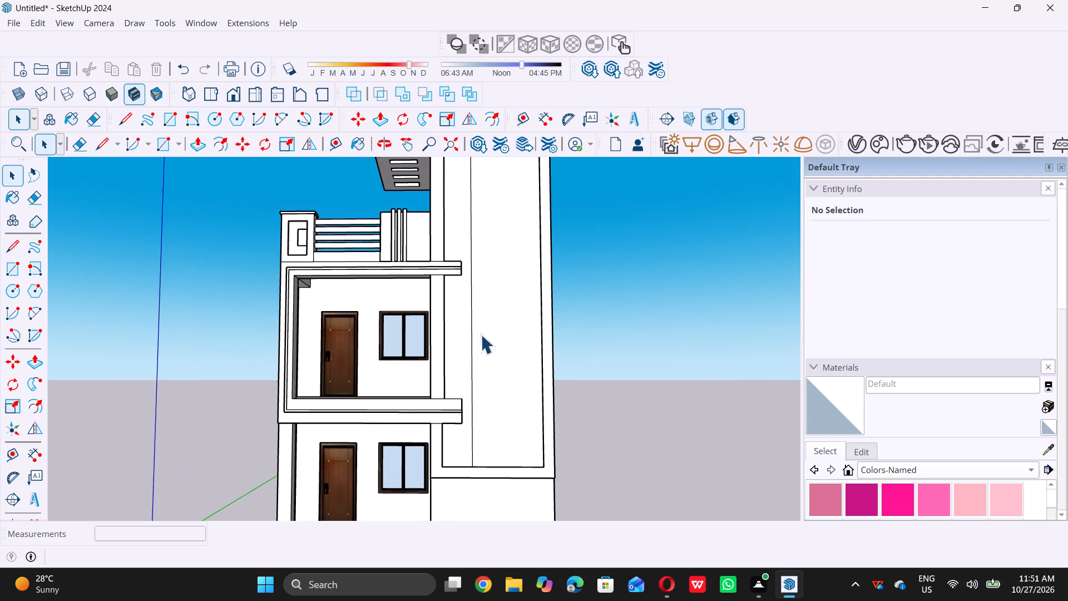
{"action": "scroll", "coordinate": [481, 334], "scroll_direction": "up", "scroll_amount": 5}
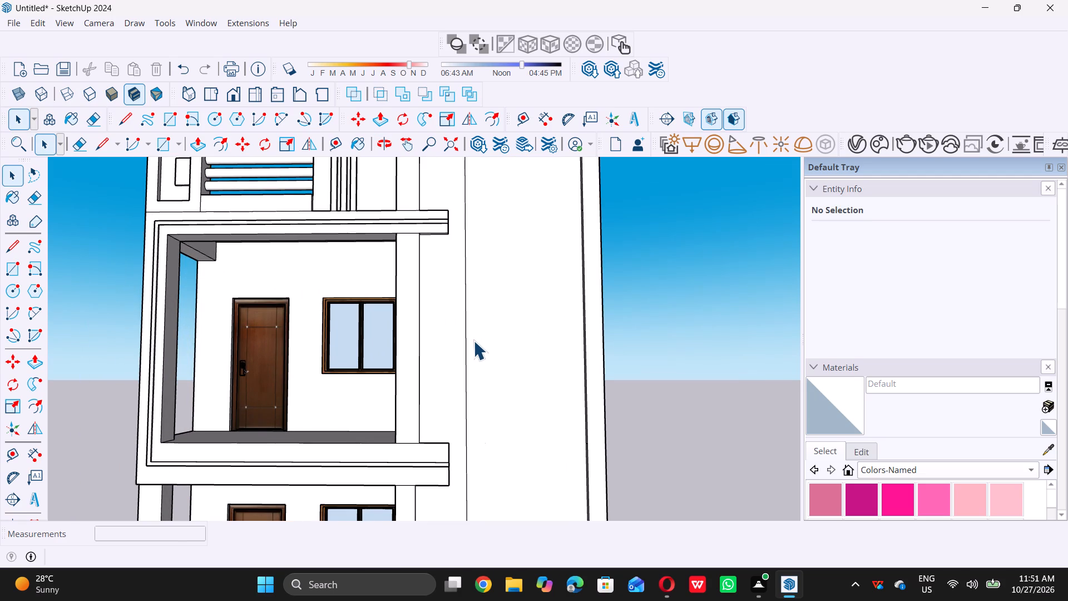
{"action": "scroll", "coordinate": [483, 368], "scroll_direction": "down", "scroll_amount": 5}
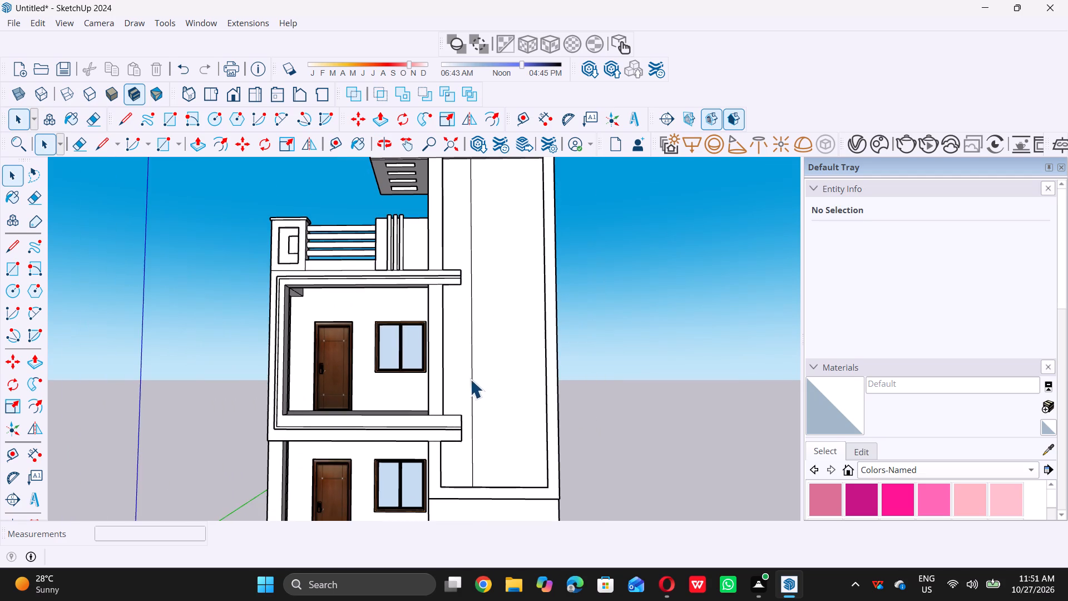
{"action": "middle_click_drag", "start_coordinate": [468, 381], "coordinate": [476, 369]}
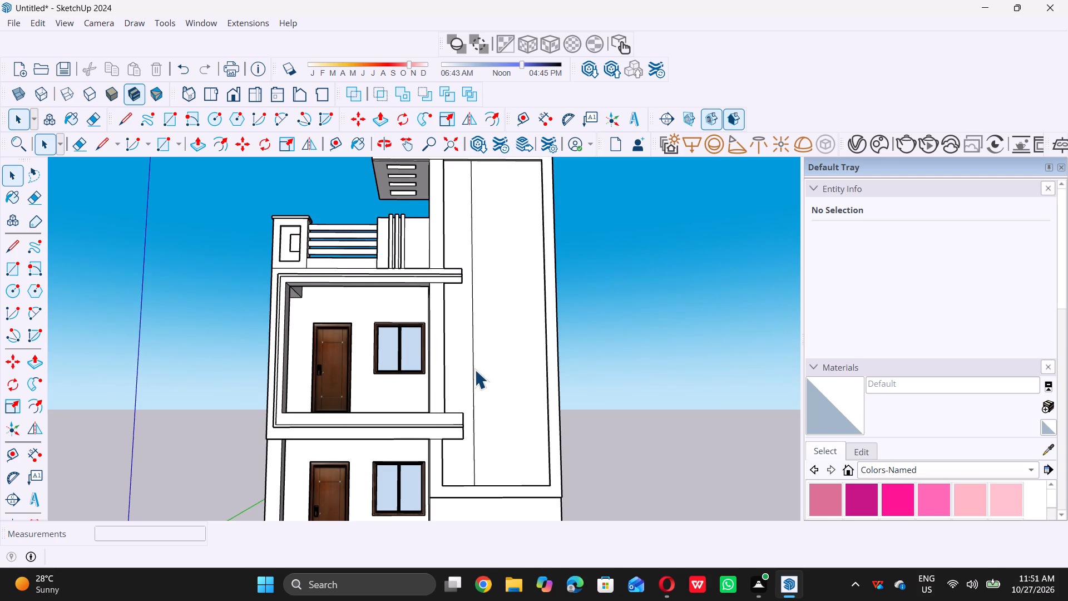
{"action": "middle_click_drag", "start_coordinate": [474, 372], "coordinate": [470, 370]}
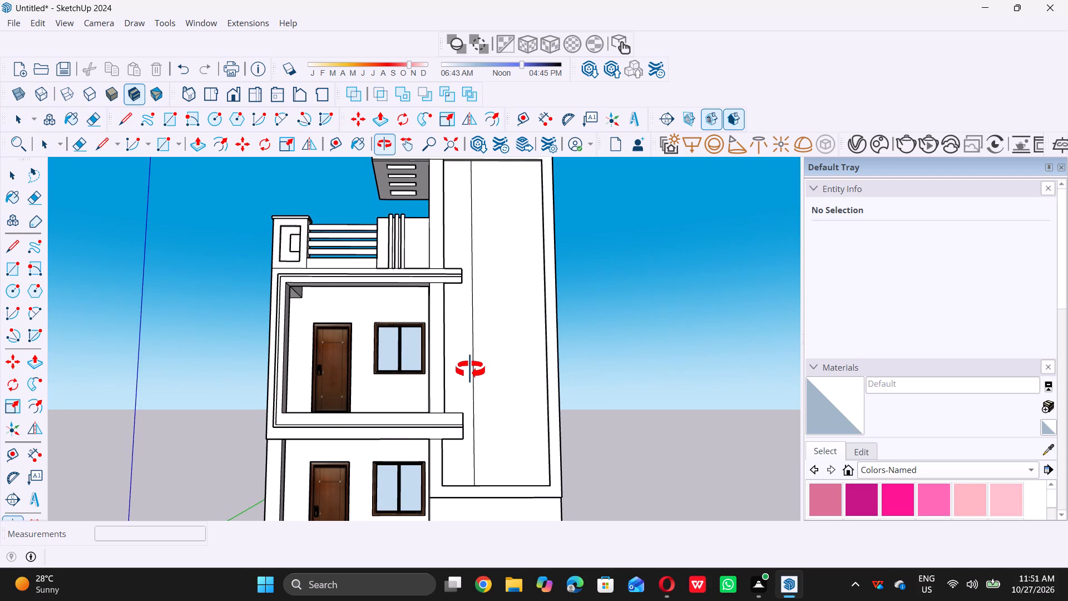
{"action": "middle_click_drag", "start_coordinate": [470, 370], "coordinate": [468, 366]}
Draw an upright rectangle about 3' 2" by 9' 6" on the wider part of the tall panel, beside the upper-floor room.
{"action": "key", "text": "r"}
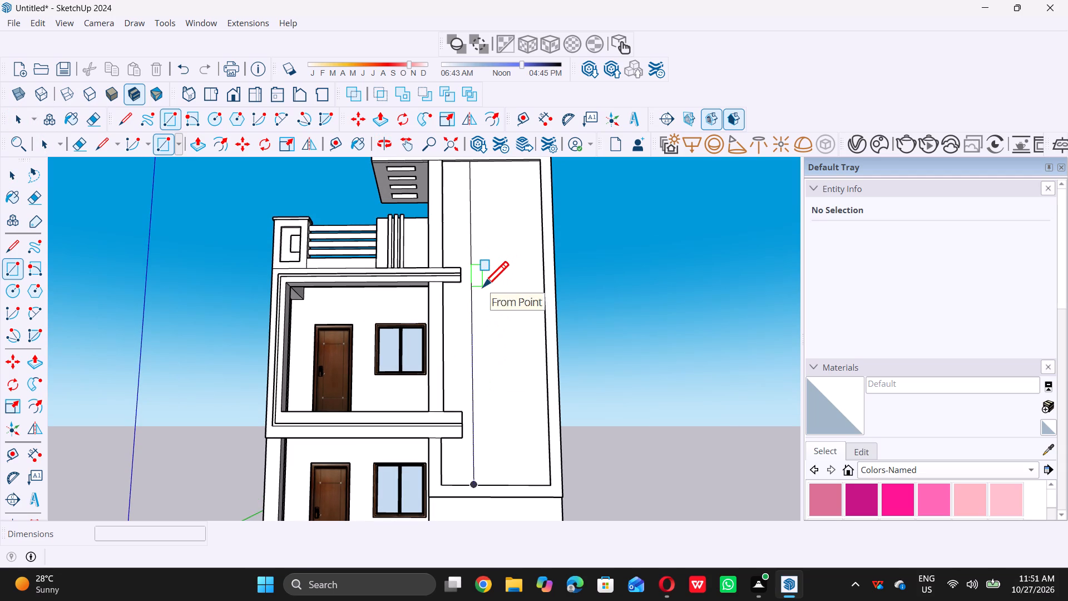
{"action": "left_click", "coordinate": [488, 319]}
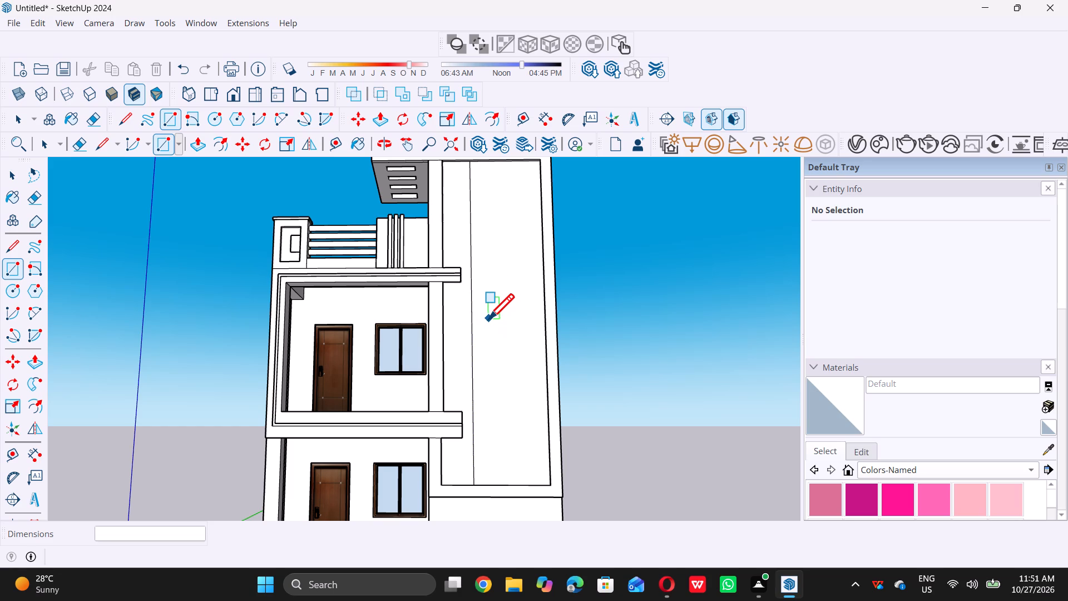
{"action": "left_click", "coordinate": [538, 460]}
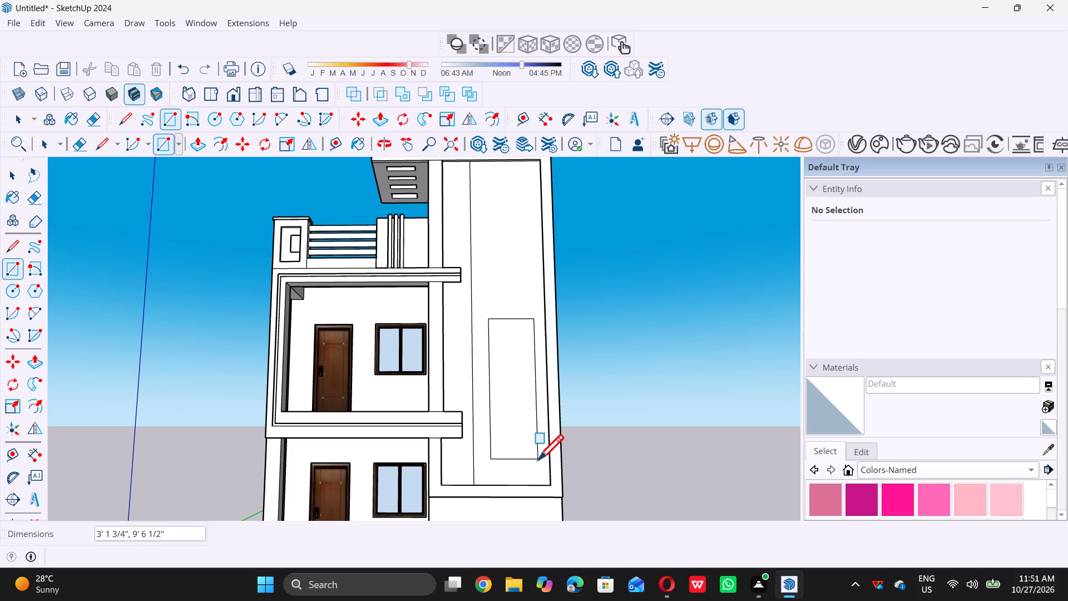
{"action": "key", "text": "space"}
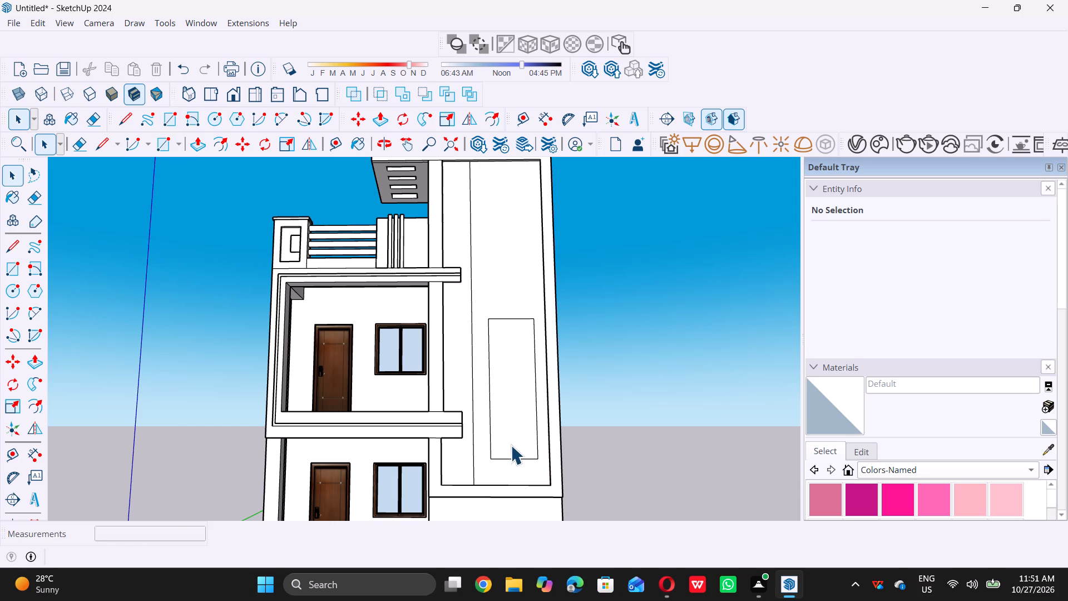
Move the whole rectangle about 10" diagonally on the tall panel, upward and toward the vertical dividing line.
{"action": "scroll", "coordinate": [511, 445], "scroll_direction": "up", "scroll_amount": 3}
{"action": "left_click_drag", "start_coordinate": [472, 263], "coordinate": [536, 362]}
{"action": "middle_click", "coordinate": [536, 362]}
{"action": "left_click_drag", "start_coordinate": [537, 365], "coordinate": [555, 446]}
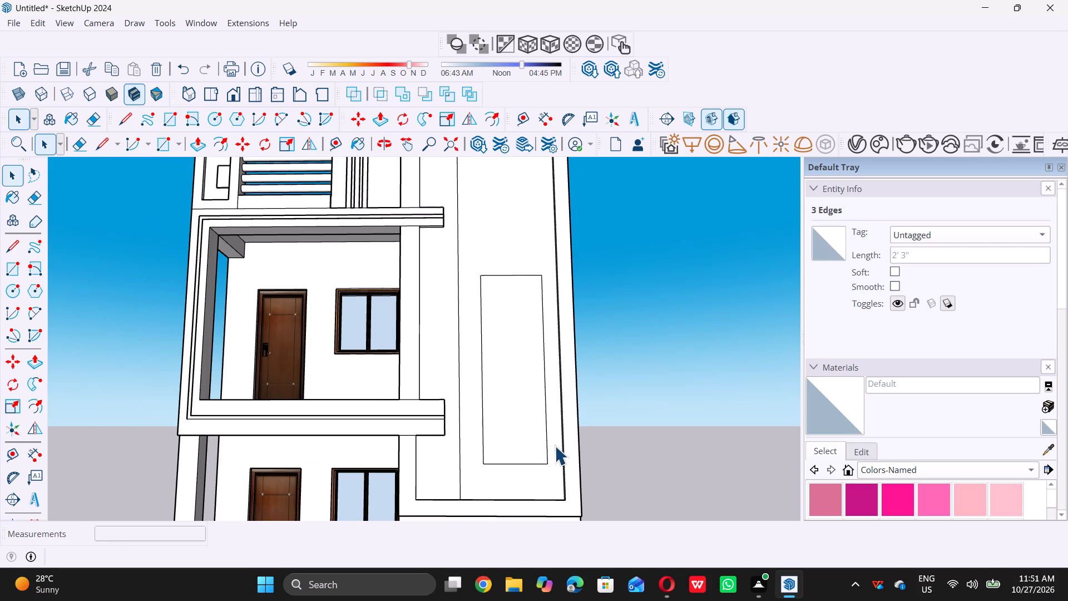
{"action": "left_click_drag", "start_coordinate": [555, 446], "coordinate": [555, 445]}
{"action": "left_click_drag", "start_coordinate": [477, 265], "coordinate": [547, 437]}
{"action": "left_click_drag", "start_coordinate": [547, 437], "coordinate": [552, 478]}
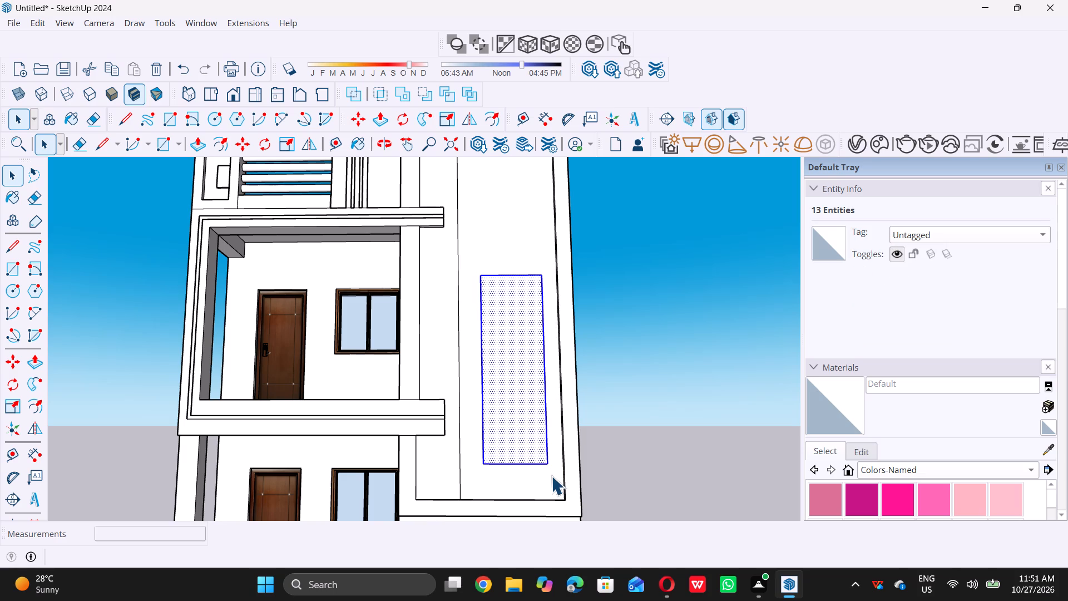
{"action": "key", "text": "m"}
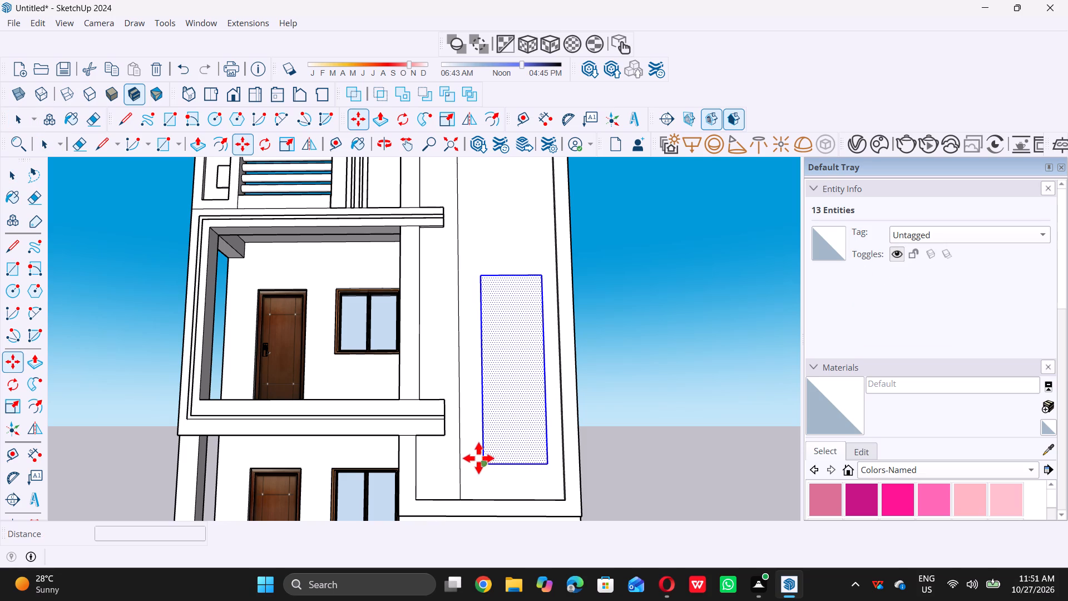
{"action": "left_click", "coordinate": [484, 465]}
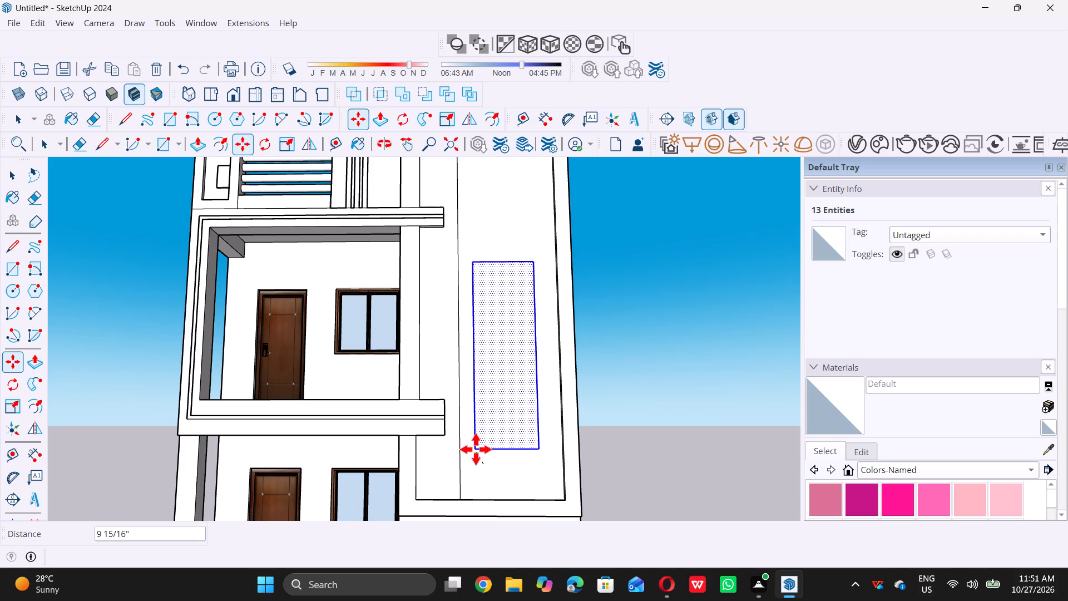
{"action": "left_click", "coordinate": [476, 449]}
{"action": "key", "text": "space"}
{"action": "double_click", "coordinate": [681, 396]}
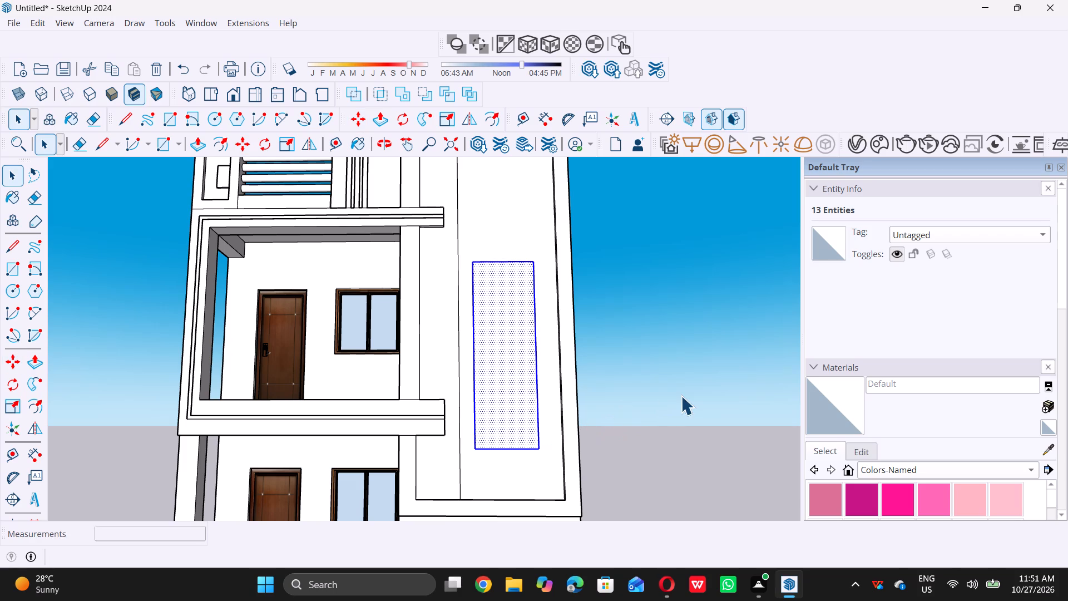
Widen the tall panel's rectangle about 8" toward the panel's outer edge, drawing the extension's three sides and deleting the old side.
{"action": "scroll", "coordinate": [630, 397], "scroll_direction": "down", "scroll_amount": 5}
{"action": "middle_click_drag", "start_coordinate": [529, 329], "coordinate": [513, 392]}
{"action": "scroll", "coordinate": [553, 392], "scroll_direction": "up", "scroll_amount": 6}
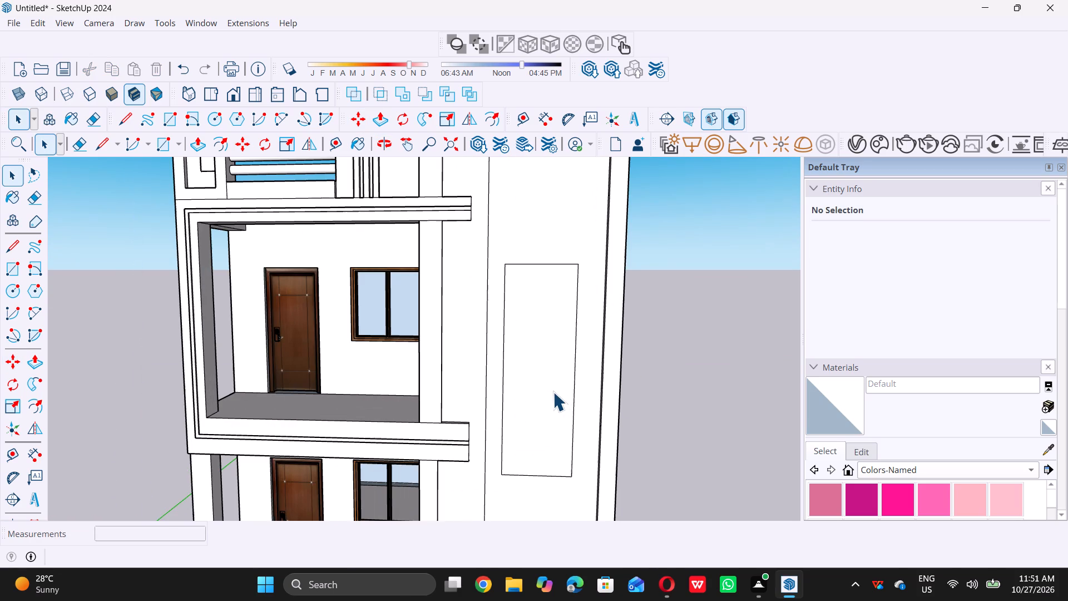
{"action": "key", "text": "l"}
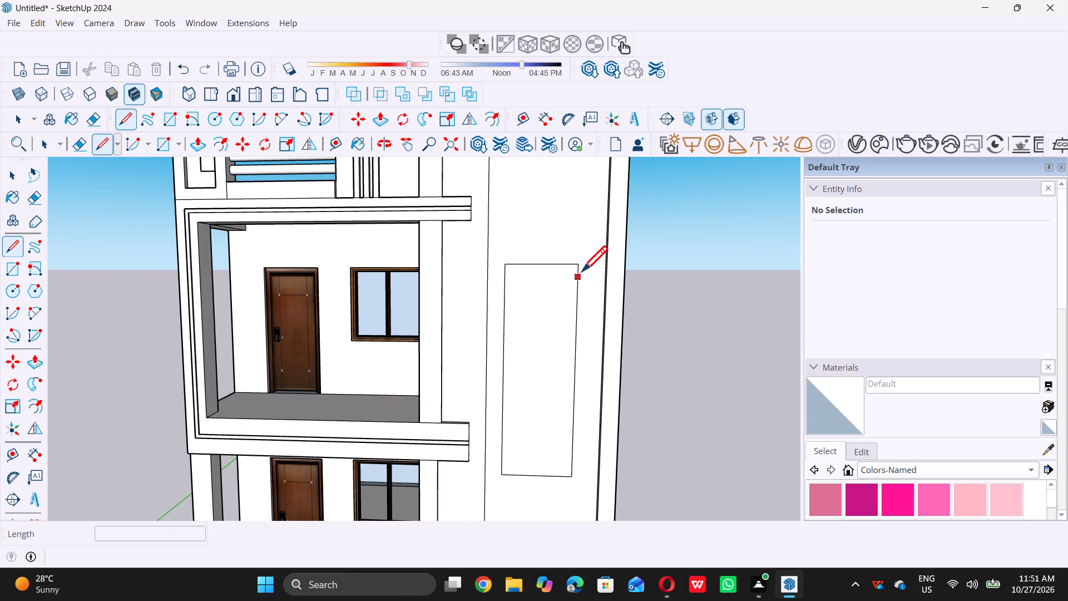
{"action": "left_click", "coordinate": [581, 268]}
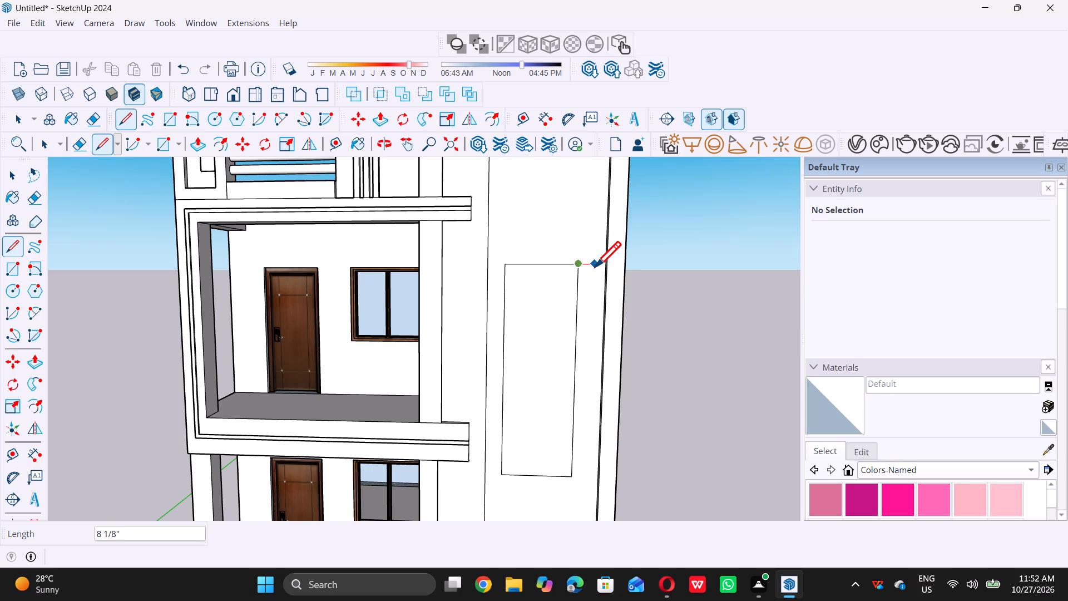
{"action": "left_click", "coordinate": [596, 267]}
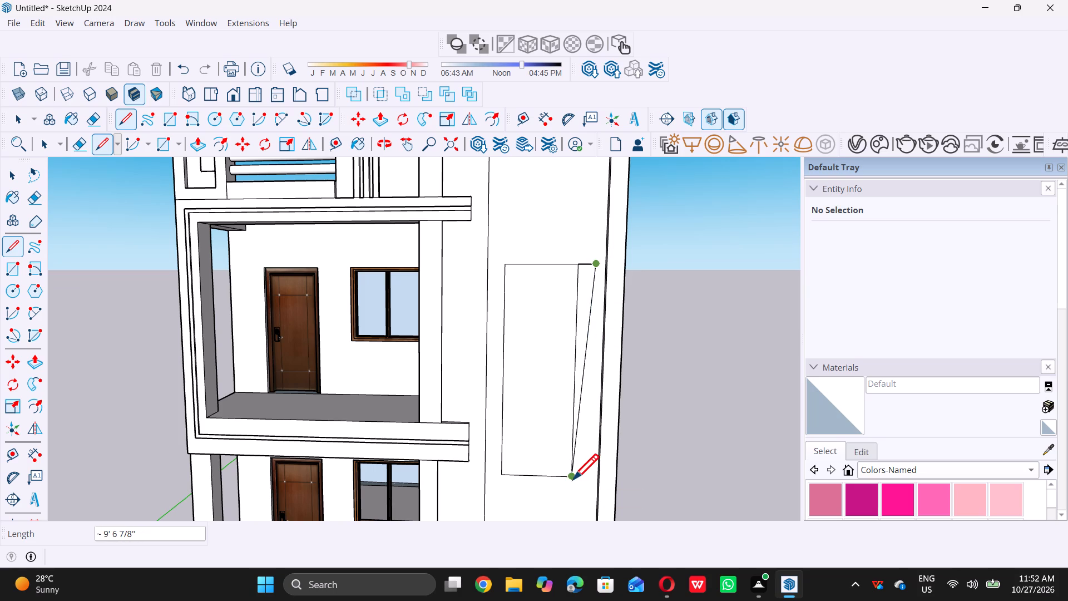
{"action": "left_click", "coordinate": [587, 476]}
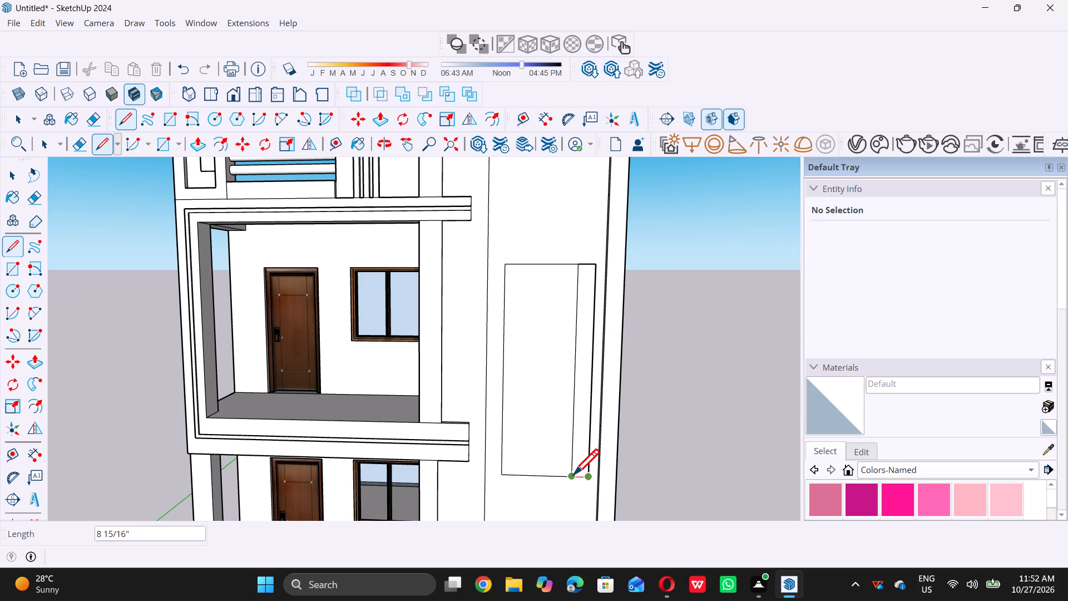
{"action": "left_click", "coordinate": [573, 474]}
{"action": "key", "text": "space"}
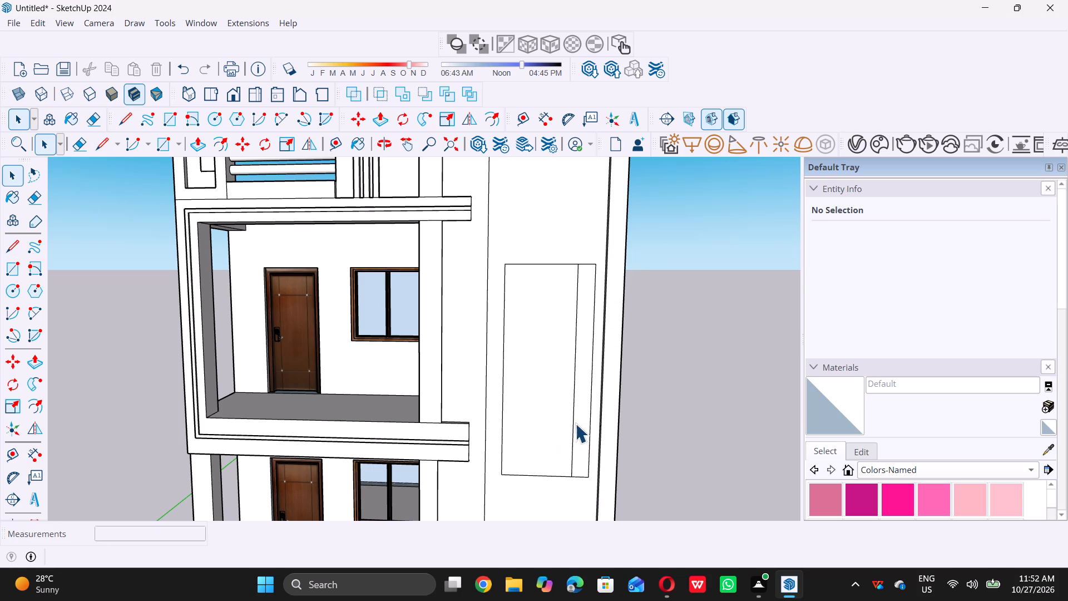
{"action": "left_click", "coordinate": [572, 423]}
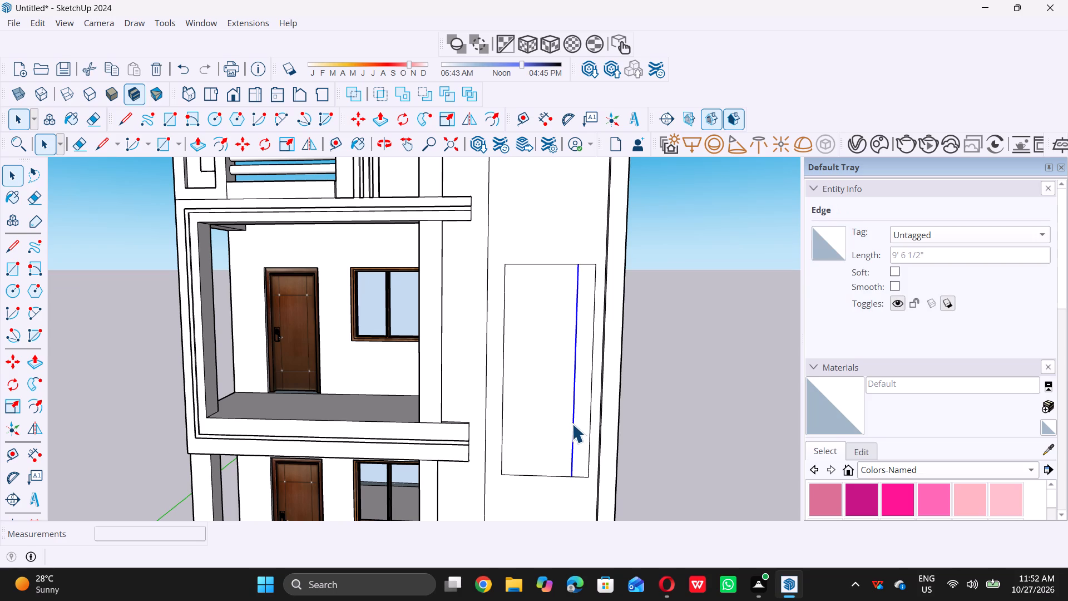
{"action": "key", "text": "Delete"}
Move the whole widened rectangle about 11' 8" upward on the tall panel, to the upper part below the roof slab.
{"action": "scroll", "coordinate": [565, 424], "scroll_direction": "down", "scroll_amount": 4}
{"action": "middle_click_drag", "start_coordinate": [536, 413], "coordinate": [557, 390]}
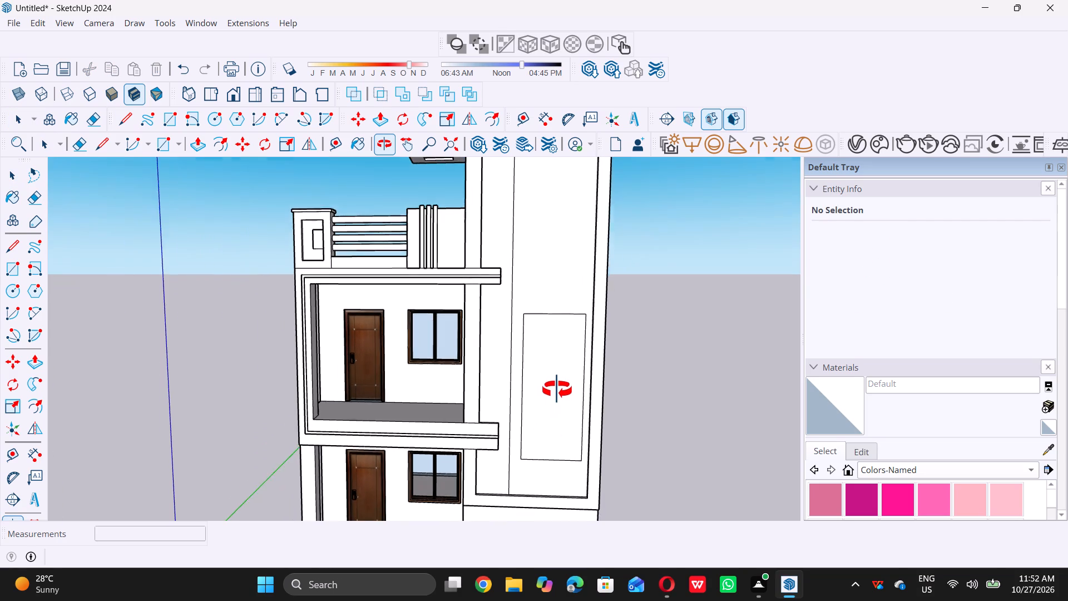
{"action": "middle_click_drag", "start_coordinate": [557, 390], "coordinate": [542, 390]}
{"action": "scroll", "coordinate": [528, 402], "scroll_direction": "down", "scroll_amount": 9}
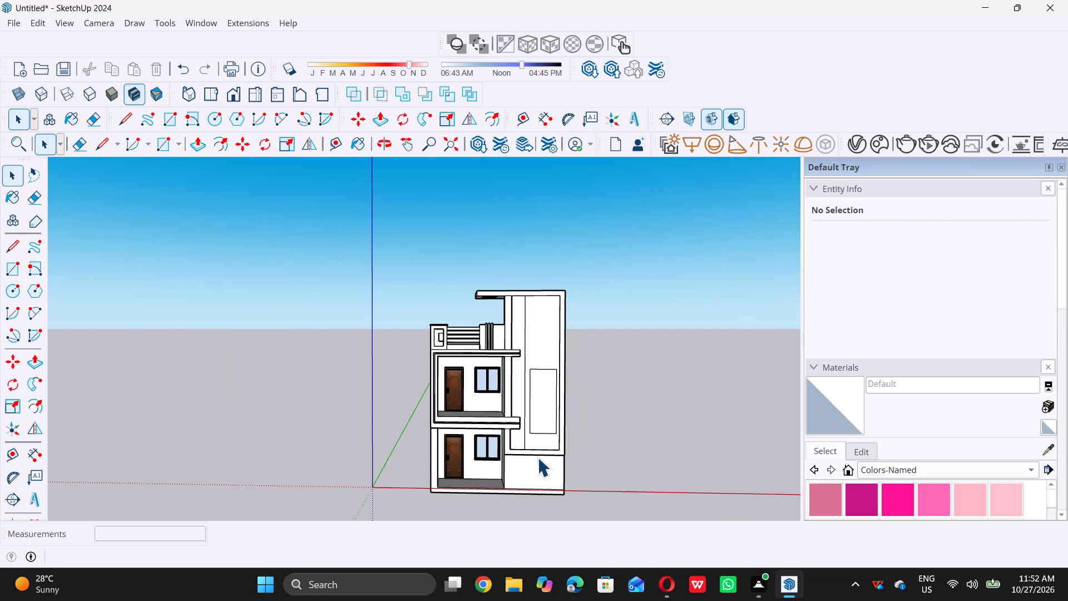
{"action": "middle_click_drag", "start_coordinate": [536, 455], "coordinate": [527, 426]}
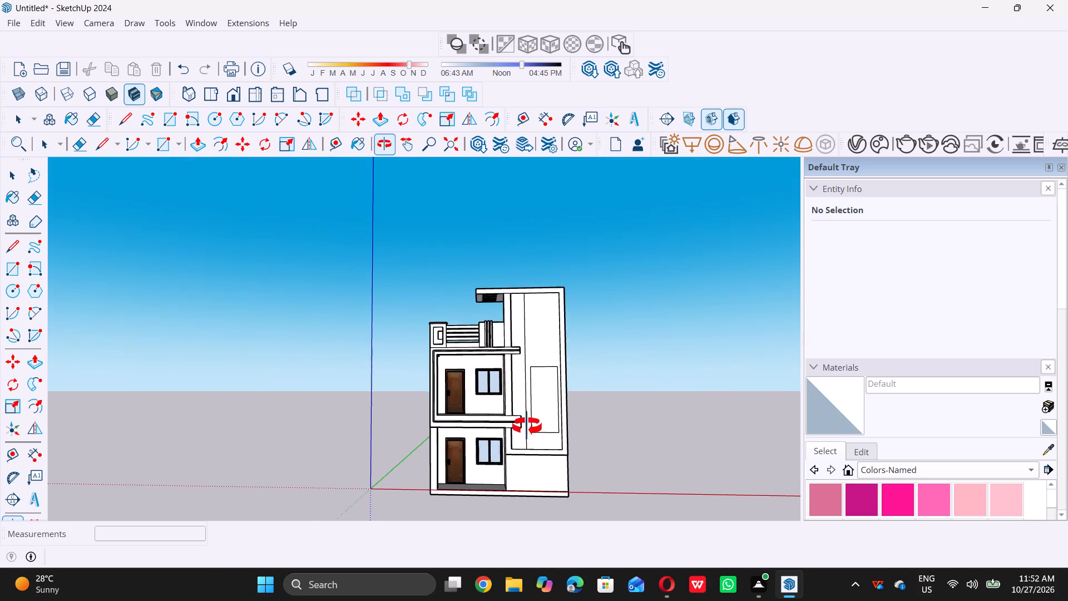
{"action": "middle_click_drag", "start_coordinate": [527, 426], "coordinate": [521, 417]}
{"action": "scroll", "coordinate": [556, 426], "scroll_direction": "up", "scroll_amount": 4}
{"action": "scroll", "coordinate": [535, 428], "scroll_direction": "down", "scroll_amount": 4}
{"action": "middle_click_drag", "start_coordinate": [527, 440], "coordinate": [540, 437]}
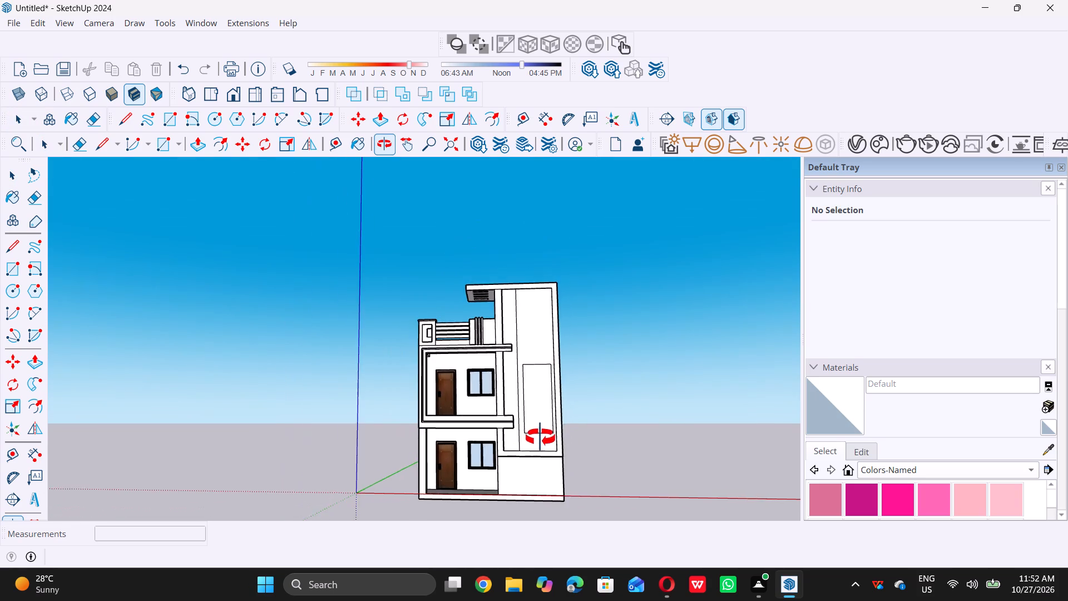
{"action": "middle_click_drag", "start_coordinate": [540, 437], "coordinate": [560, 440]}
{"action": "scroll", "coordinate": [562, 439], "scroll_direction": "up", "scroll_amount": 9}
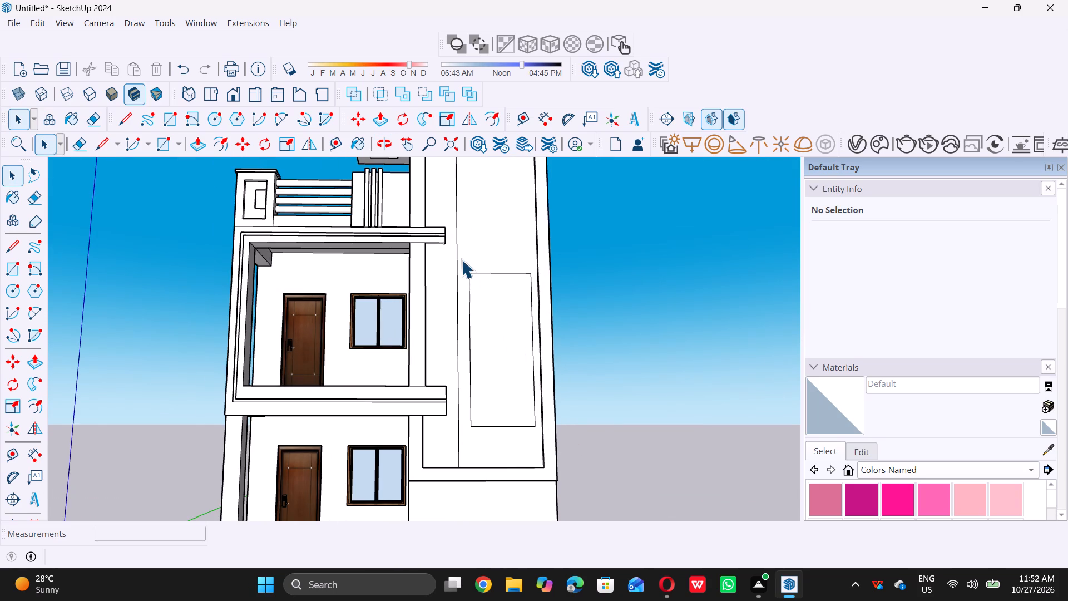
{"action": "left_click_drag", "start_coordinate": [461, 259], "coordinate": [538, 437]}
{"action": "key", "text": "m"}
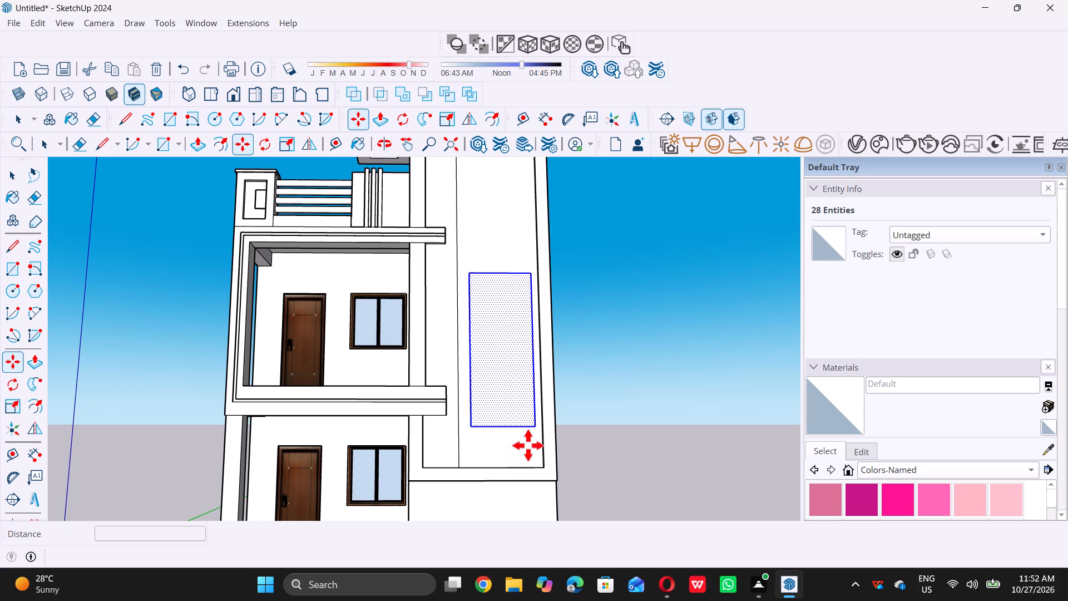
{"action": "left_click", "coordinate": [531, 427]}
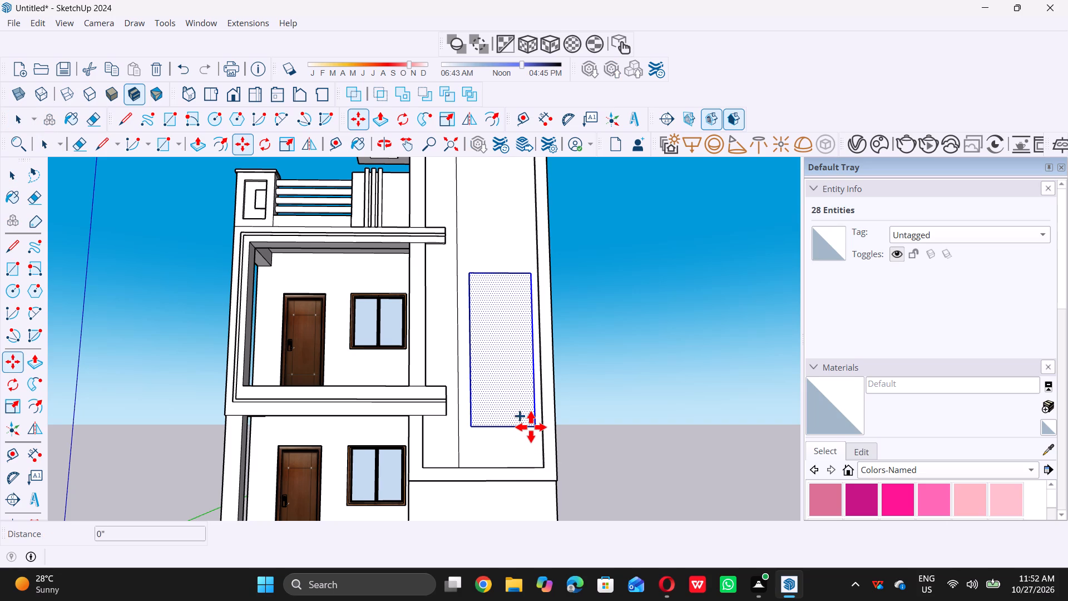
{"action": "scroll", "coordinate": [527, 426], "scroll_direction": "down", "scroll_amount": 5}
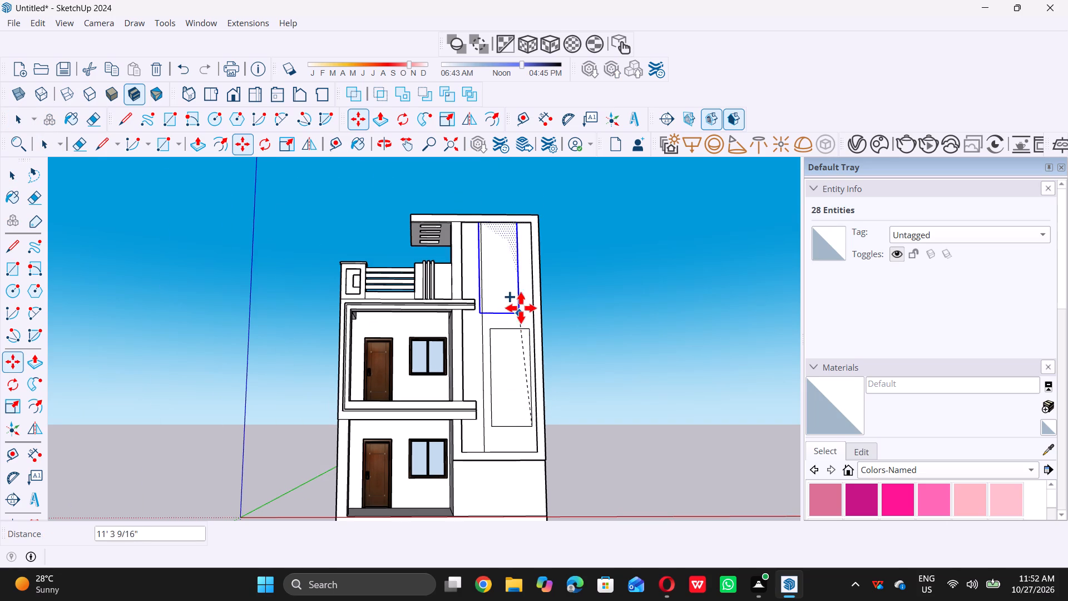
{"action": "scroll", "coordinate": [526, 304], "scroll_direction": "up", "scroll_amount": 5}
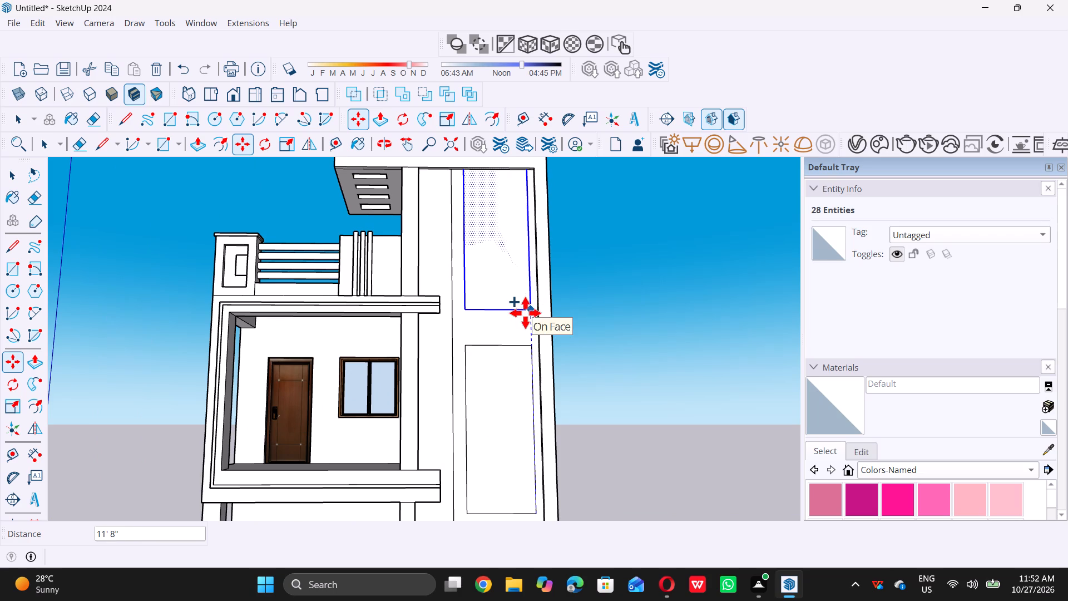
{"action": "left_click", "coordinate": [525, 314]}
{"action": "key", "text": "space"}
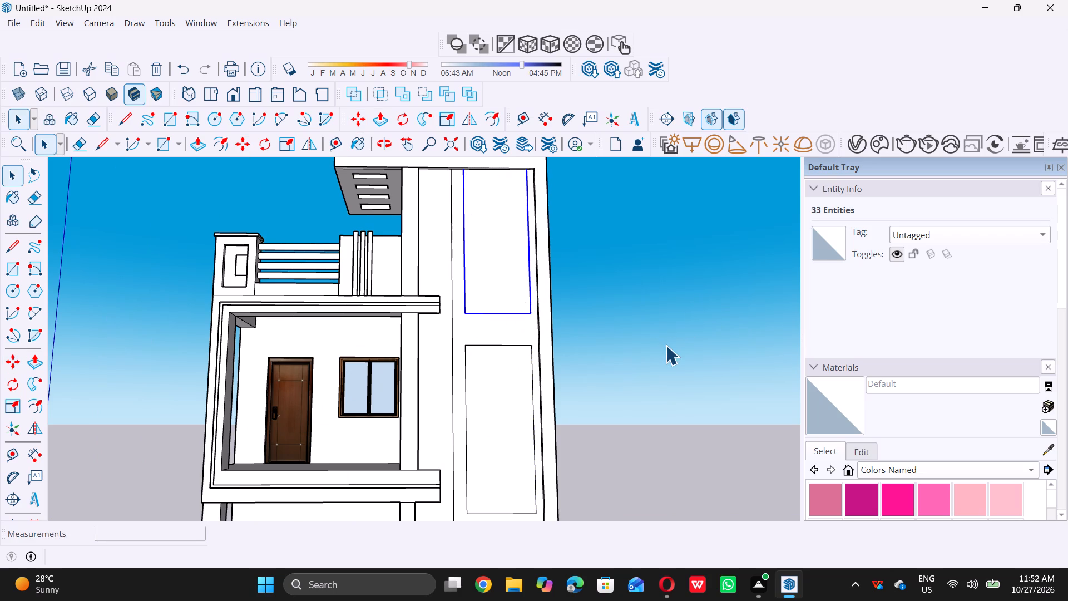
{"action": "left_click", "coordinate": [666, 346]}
Examine the building from the front, above, the rear and the sides to check the effect of the rectangle's move.
{"action": "scroll", "coordinate": [592, 403], "scroll_direction": "down", "scroll_amount": 6}
{"action": "middle_click_drag", "start_coordinate": [511, 391], "coordinate": [572, 326]}
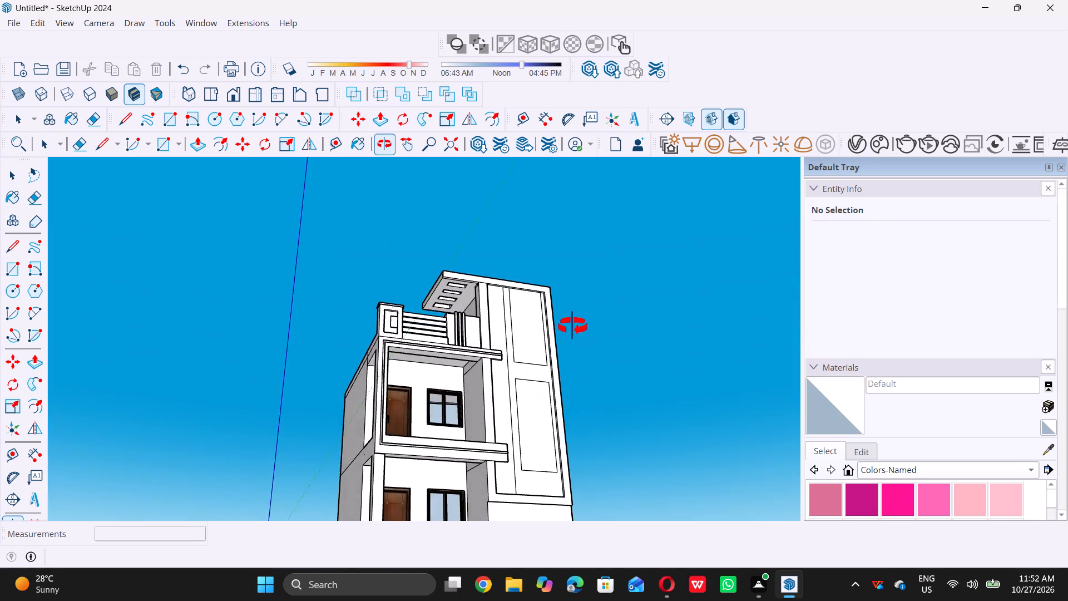
{"action": "middle_click_drag", "start_coordinate": [572, 326], "coordinate": [491, 415]}
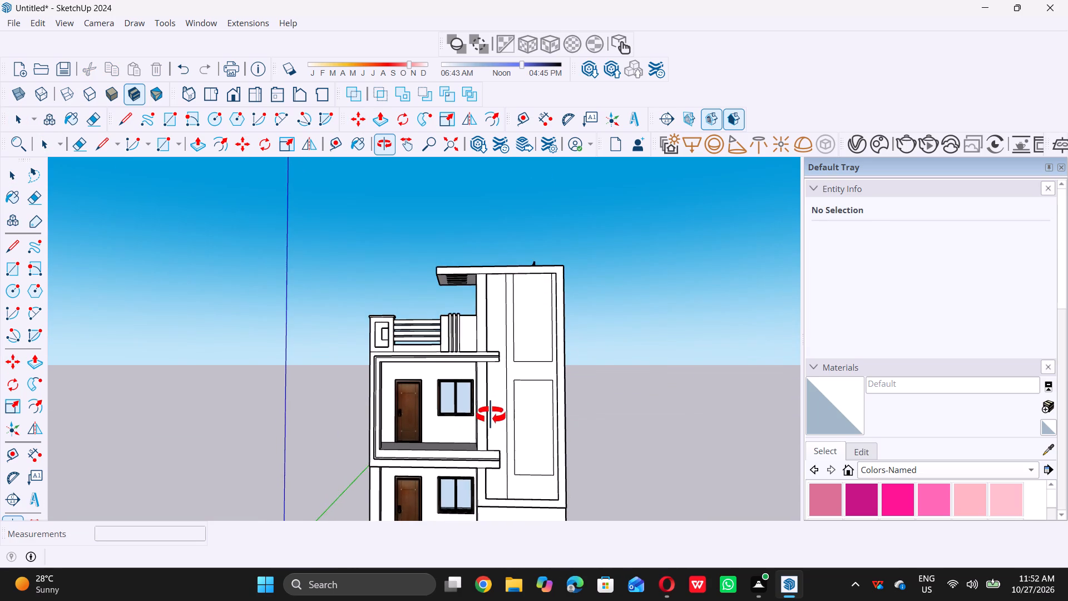
{"action": "middle_click_drag", "start_coordinate": [491, 415], "coordinate": [578, 433]}
{"action": "middle_click_drag", "start_coordinate": [486, 375], "coordinate": [501, 475]}
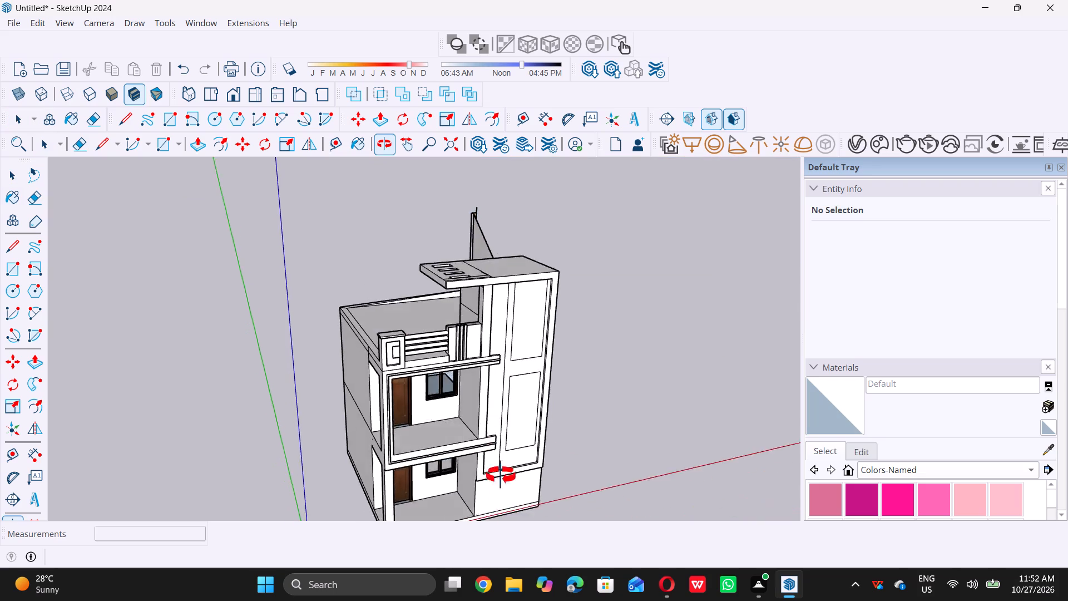
{"action": "middle_click_drag", "start_coordinate": [501, 475], "coordinate": [818, 411]}
{"action": "middle_click_drag", "start_coordinate": [566, 372], "coordinate": [634, 471]}
{"action": "scroll", "coordinate": [599, 396], "scroll_direction": "down", "scroll_amount": 5}
{"action": "middle_click_drag", "start_coordinate": [344, 353], "coordinate": [737, 283]}
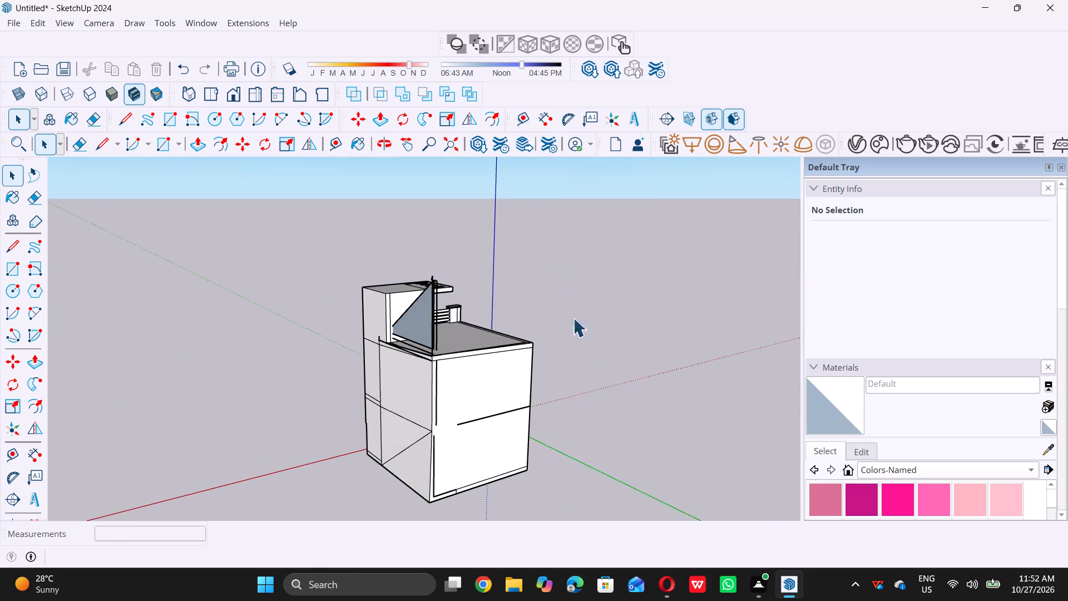
{"action": "middle_click_drag", "start_coordinate": [459, 332], "coordinate": [539, 322]}
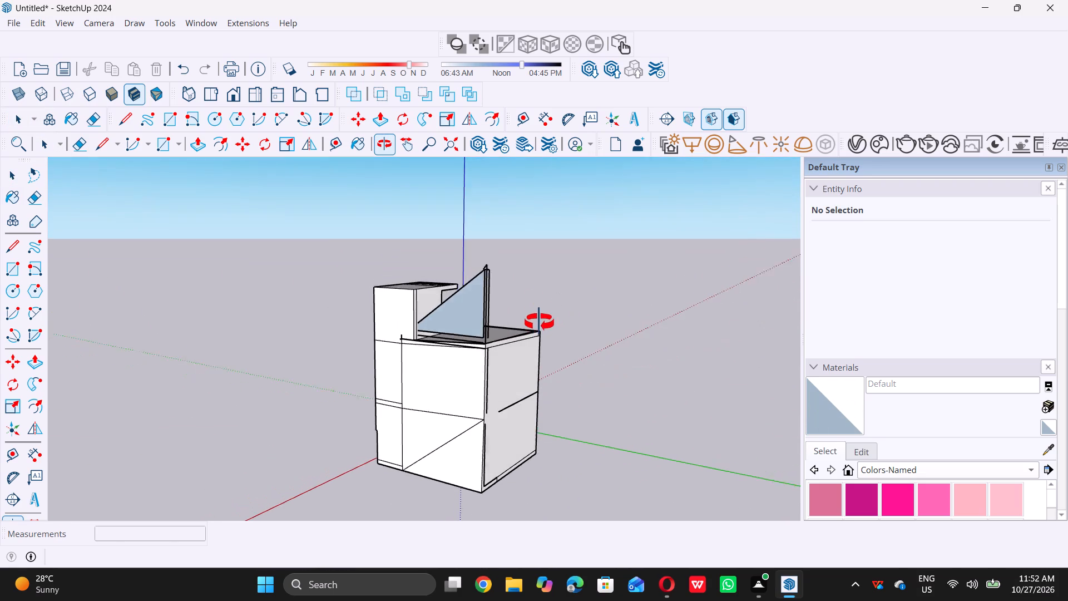
{"action": "middle_click_drag", "start_coordinate": [539, 322], "coordinate": [16, 367]}
{"action": "middle_click_drag", "start_coordinate": [489, 277], "coordinate": [332, 316]}
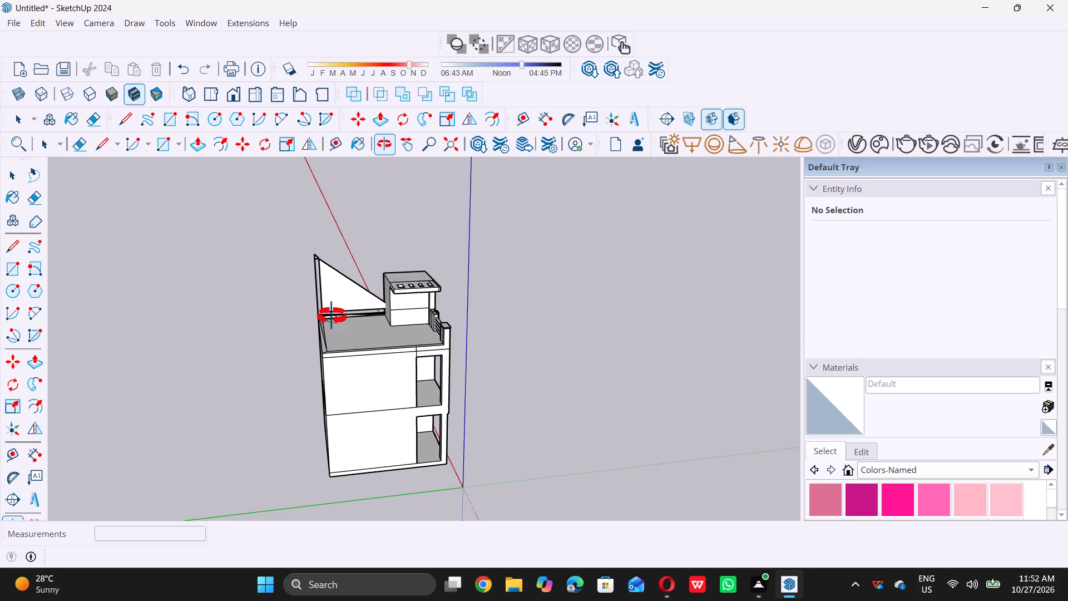
{"action": "middle_click_drag", "start_coordinate": [332, 316], "coordinate": [0, 298]}
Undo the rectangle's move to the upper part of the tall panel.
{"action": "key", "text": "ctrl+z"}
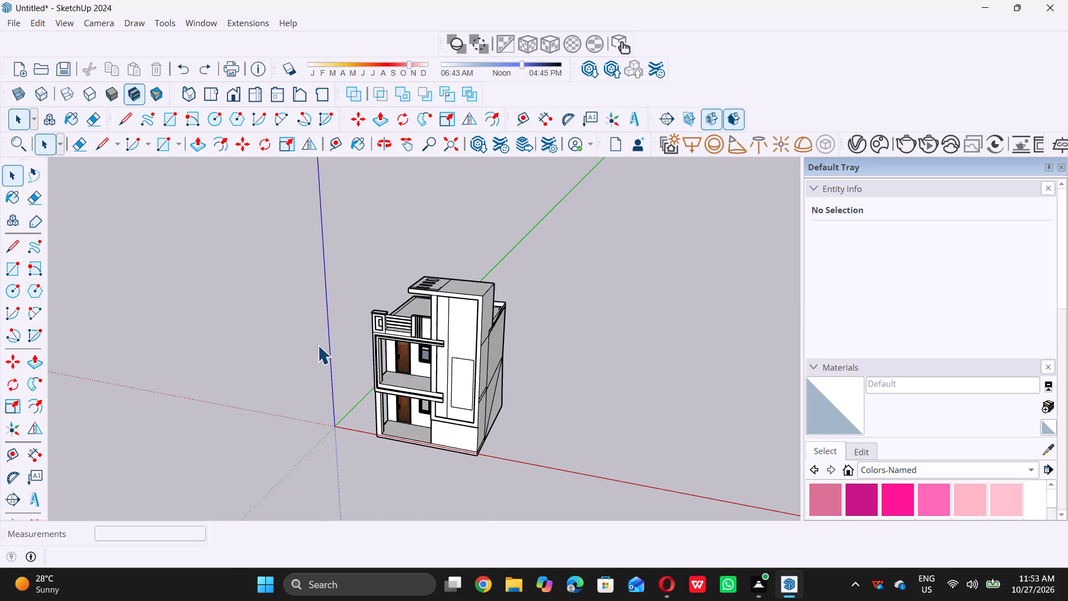
Inspect the side wall and undo one more edit made before the rectangle's move.
{"action": "middle_click_drag", "start_coordinate": [502, 361], "coordinate": [314, 368]}
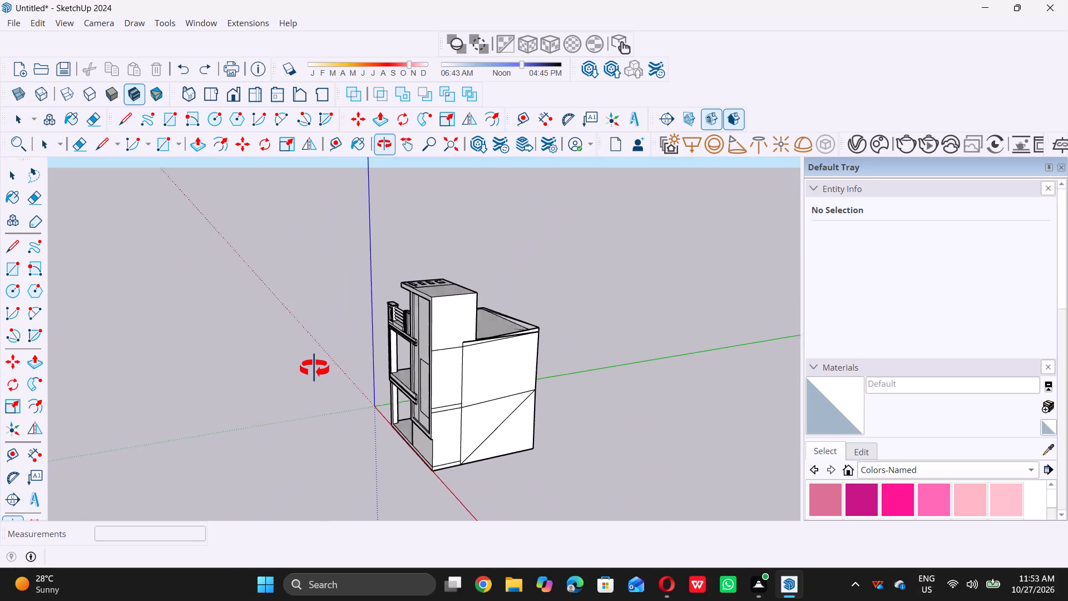
{"action": "middle_click_drag", "start_coordinate": [314, 368], "coordinate": [316, 376]}
{"action": "middle_click_drag", "start_coordinate": [463, 425], "coordinate": [547, 356]}
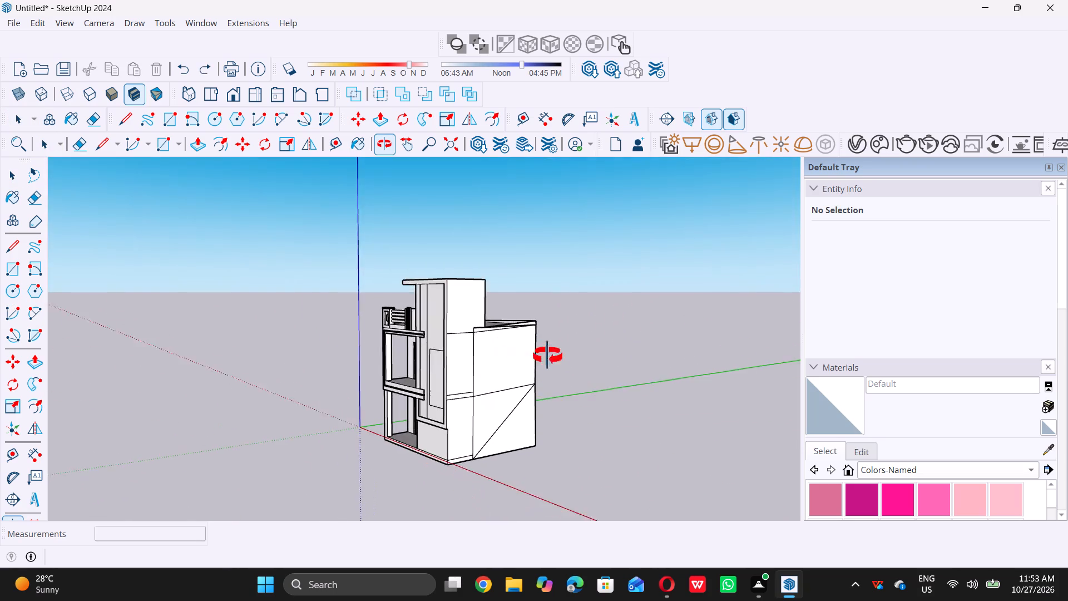
{"action": "middle_click_drag", "start_coordinate": [547, 356], "coordinate": [579, 371]}
{"action": "key", "text": "ctrl+z"}
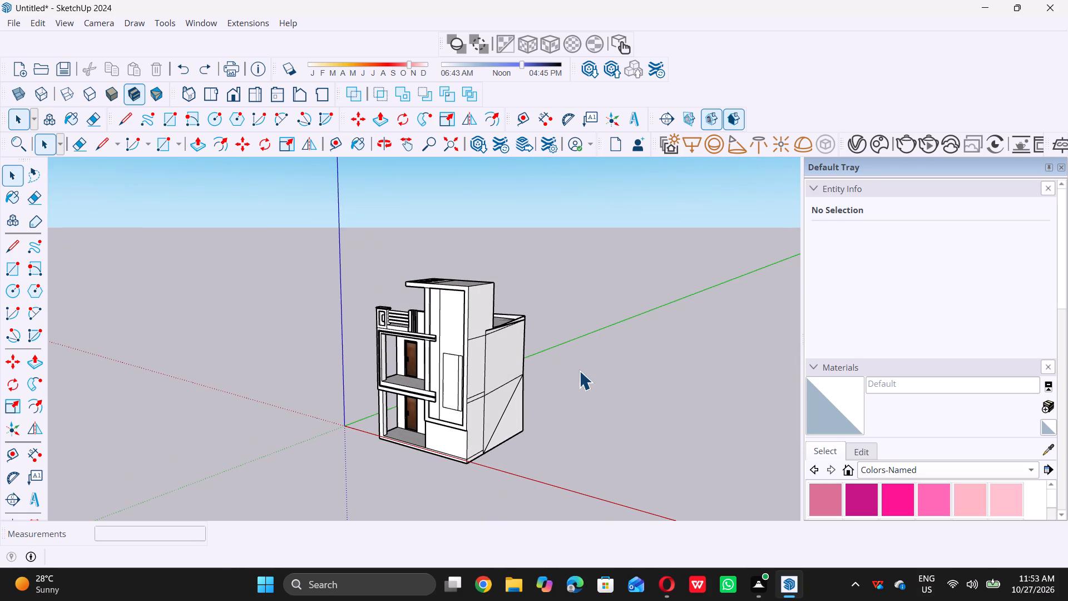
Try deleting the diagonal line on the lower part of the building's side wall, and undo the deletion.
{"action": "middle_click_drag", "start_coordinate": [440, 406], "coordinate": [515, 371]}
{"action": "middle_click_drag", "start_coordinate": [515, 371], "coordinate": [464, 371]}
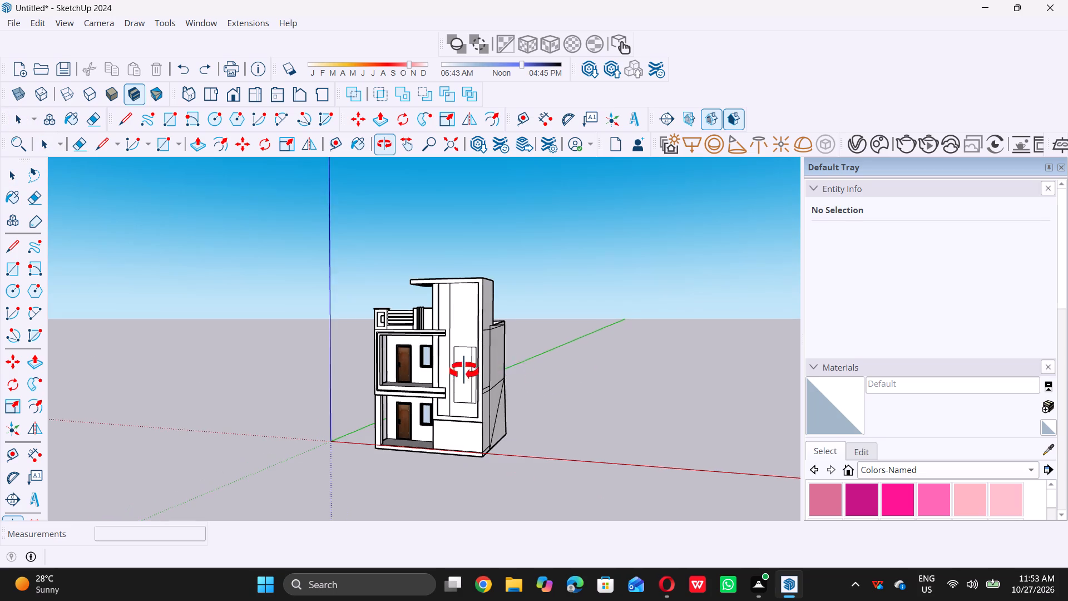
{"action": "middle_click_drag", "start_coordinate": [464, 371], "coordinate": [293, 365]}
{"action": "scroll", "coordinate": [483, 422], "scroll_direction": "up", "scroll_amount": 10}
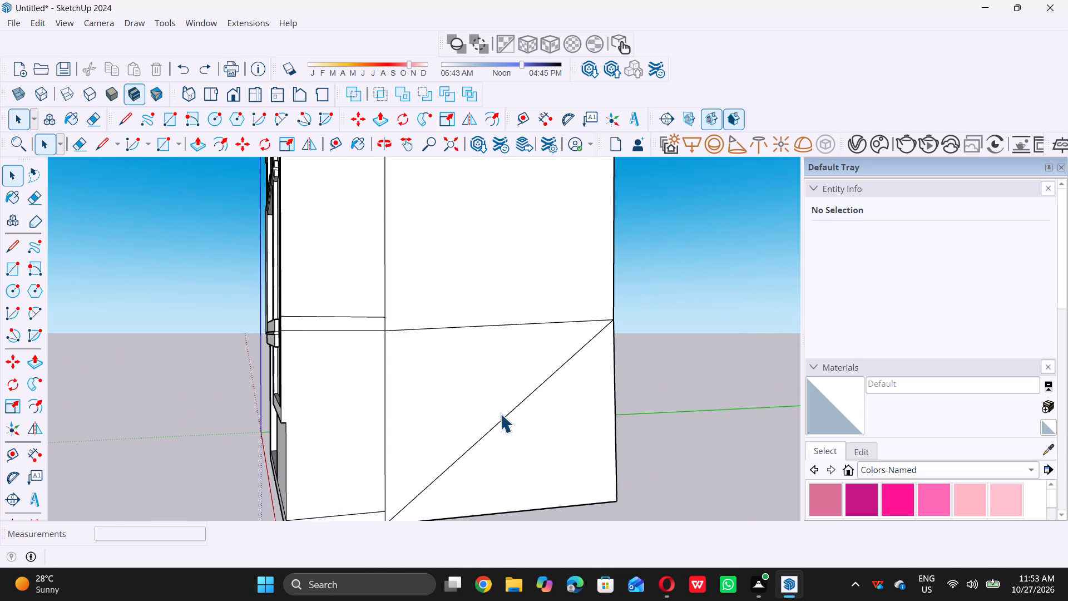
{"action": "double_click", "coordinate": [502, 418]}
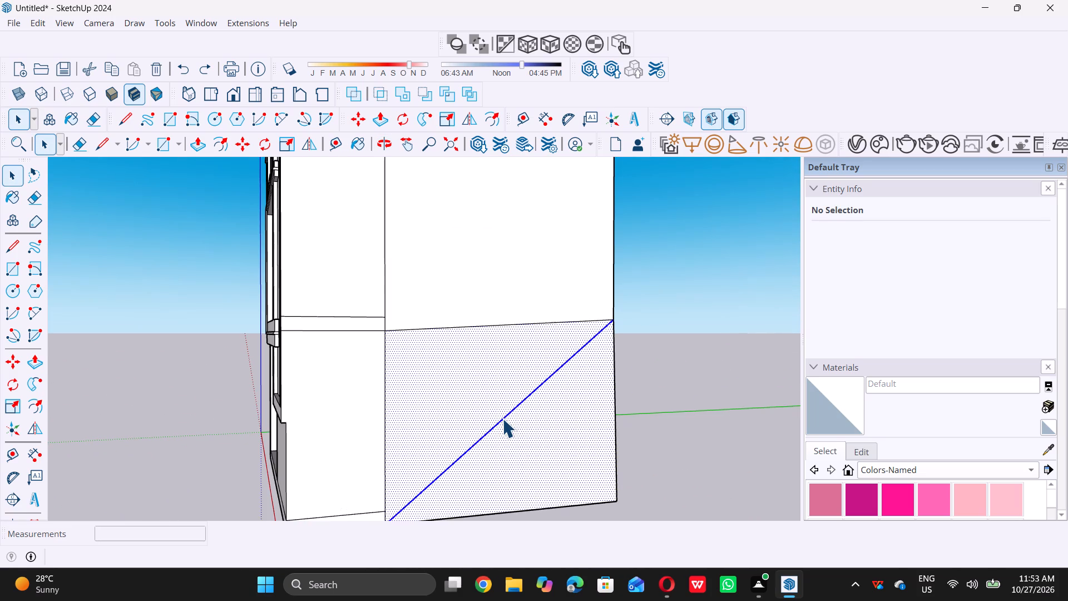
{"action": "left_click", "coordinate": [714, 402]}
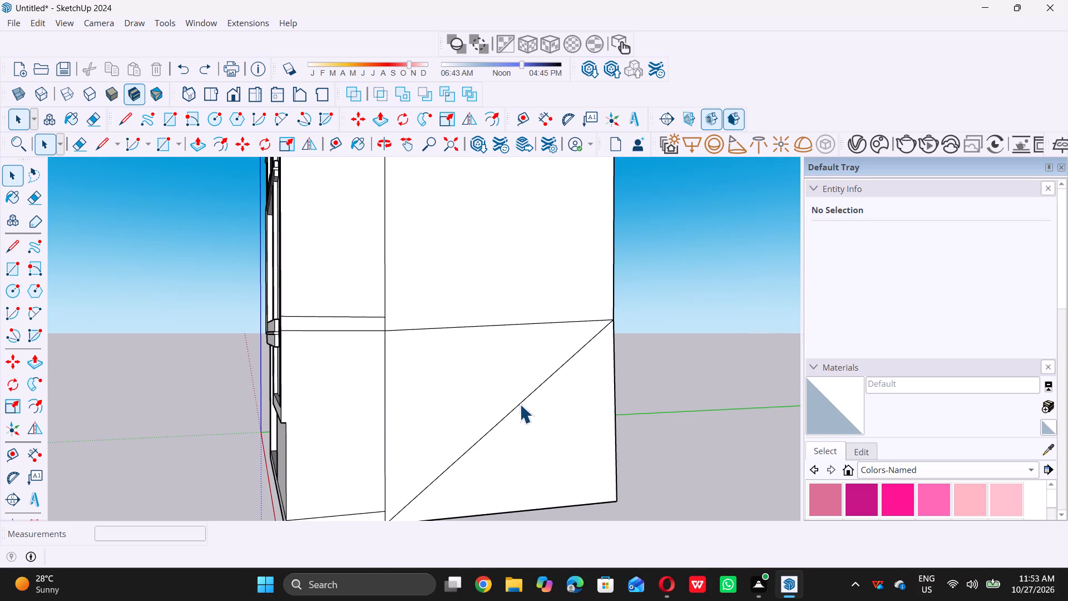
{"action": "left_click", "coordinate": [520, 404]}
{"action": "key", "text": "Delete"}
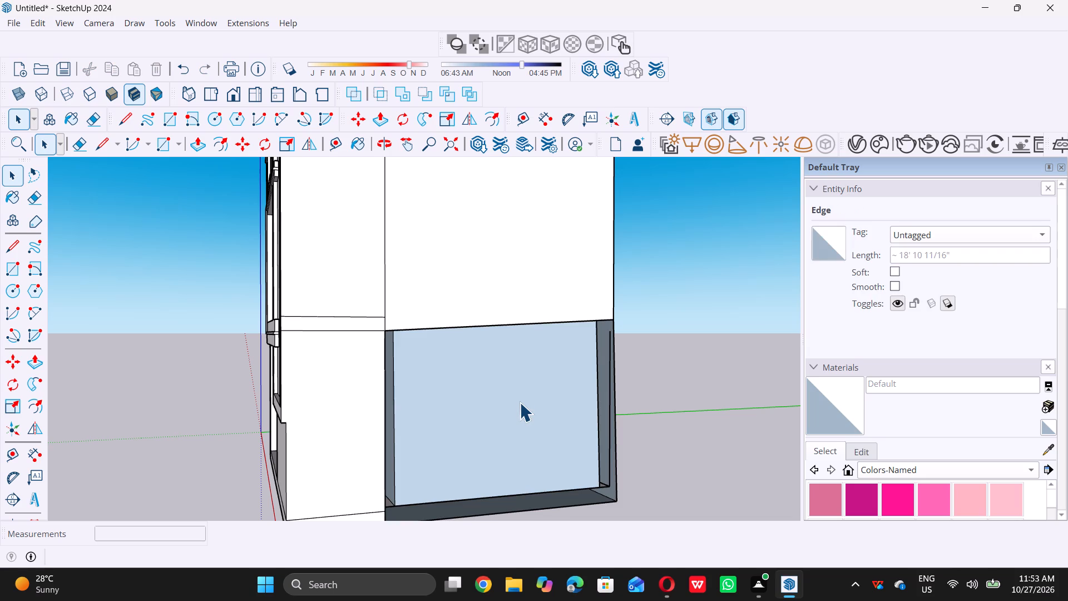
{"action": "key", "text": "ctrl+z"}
Undo the earlier edits that left a diagonal line across the lower part of the building's side wall.
{"action": "scroll", "coordinate": [537, 408], "scroll_direction": "down", "scroll_amount": 10}
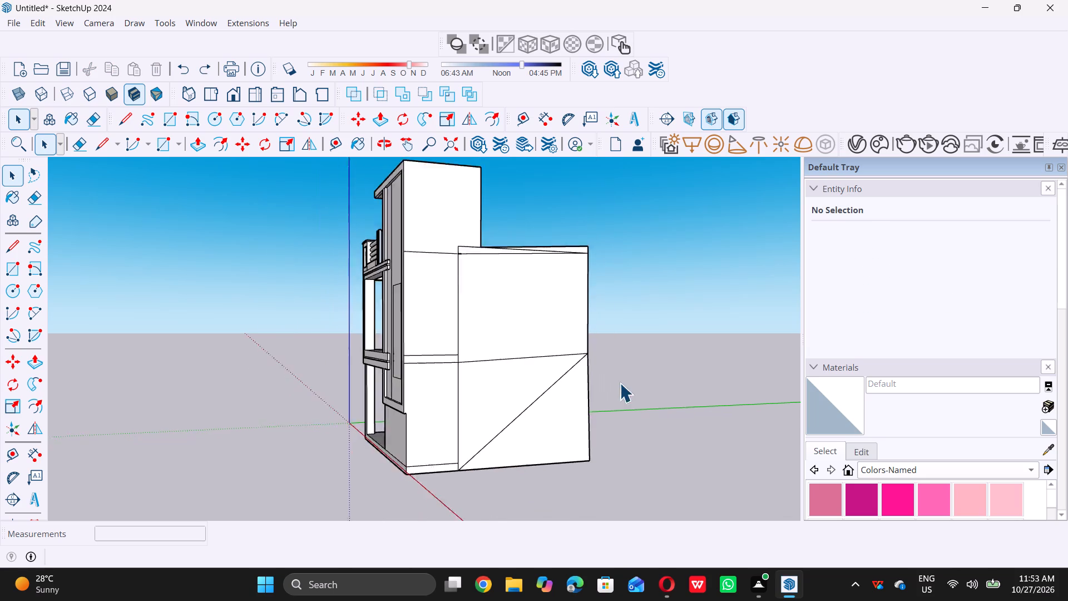
{"action": "middle_click_drag", "start_coordinate": [491, 425], "coordinate": [572, 437]}
{"action": "key", "text": "ctrl+z"}
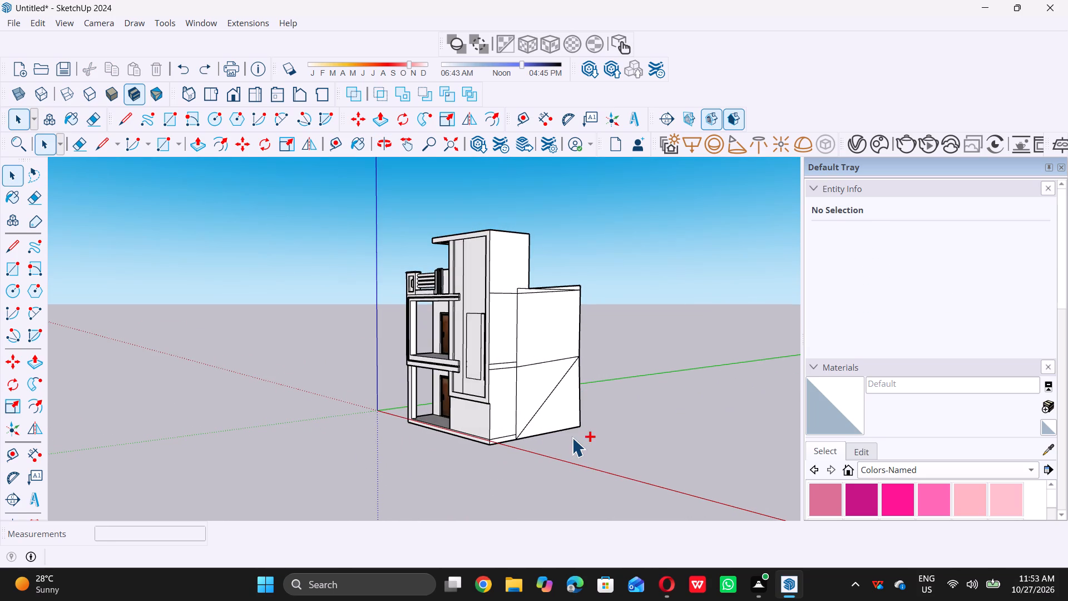
{"action": "key", "text": "ctrl+z"}
{"action": "key", "text": "ctrl+z"}
{"action": "key", "text": "ctrl+z"}
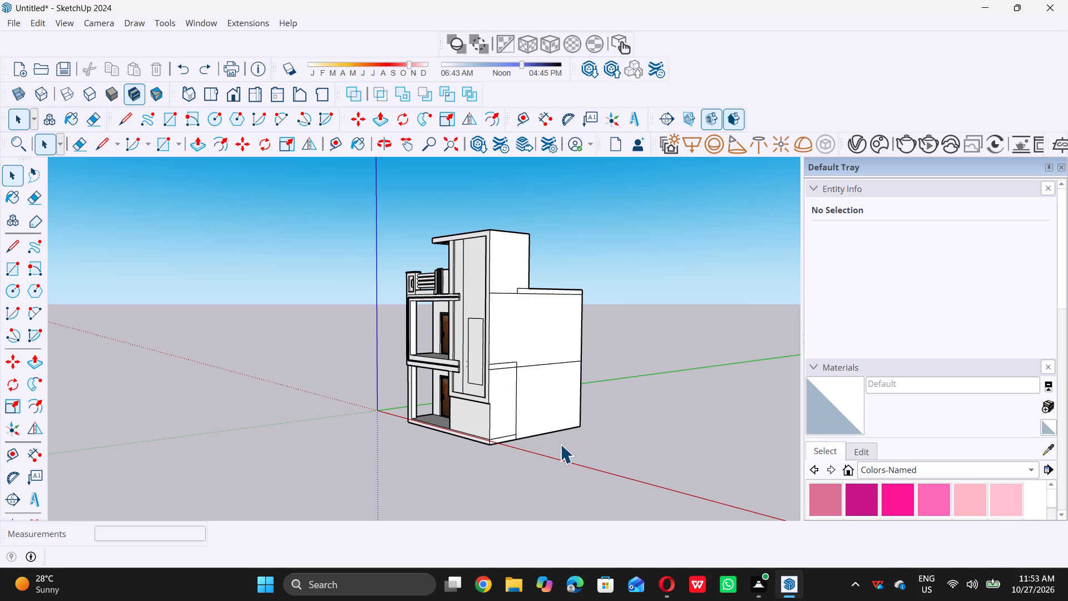
Draw a narrow strip along the rectangle's right side, with a 9' 6 1/2" vertical line joined to its top and bottom corners.
{"action": "middle_click_drag", "start_coordinate": [408, 363], "coordinate": [527, 367]}
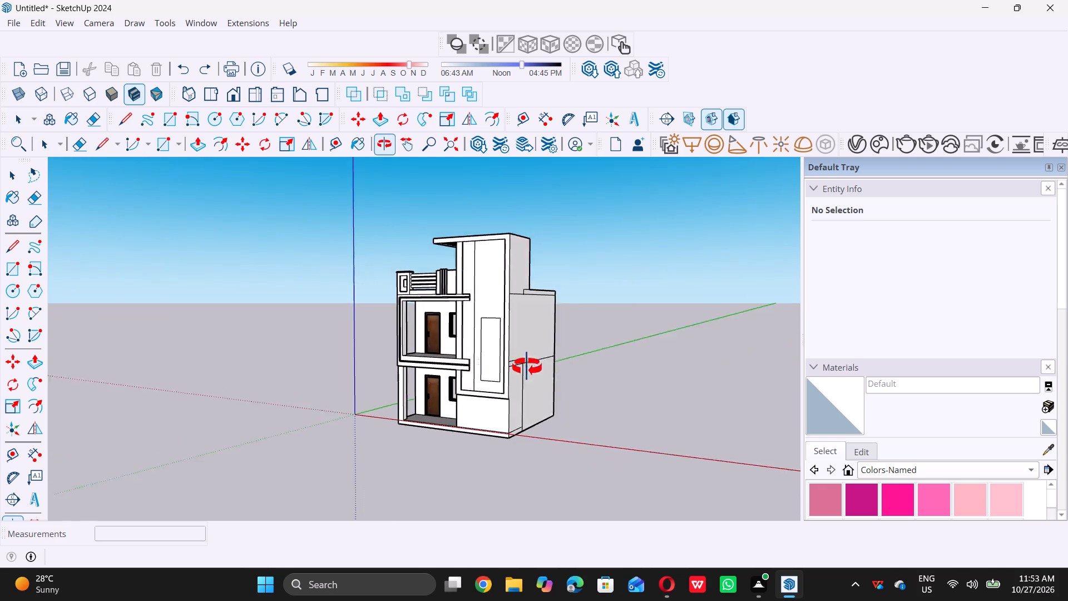
{"action": "middle_click_drag", "start_coordinate": [527, 367], "coordinate": [598, 372]}
{"action": "scroll", "coordinate": [496, 349], "scroll_direction": "up", "scroll_amount": 9}
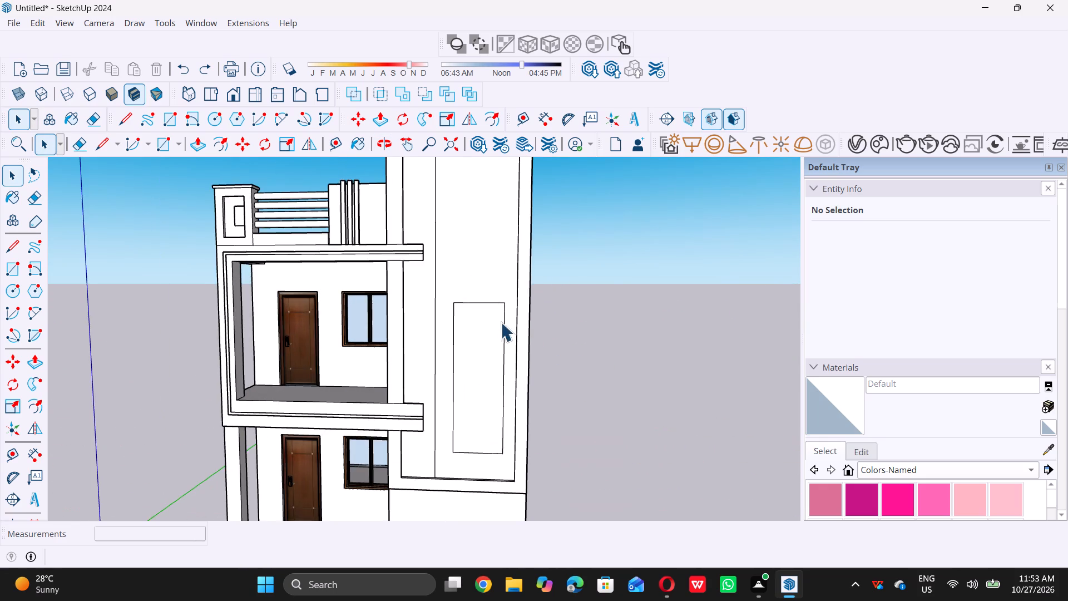
{"action": "scroll", "coordinate": [498, 323], "scroll_direction": "up", "scroll_amount": 1}
{"action": "middle_click_drag", "start_coordinate": [498, 323], "coordinate": [542, 388]}
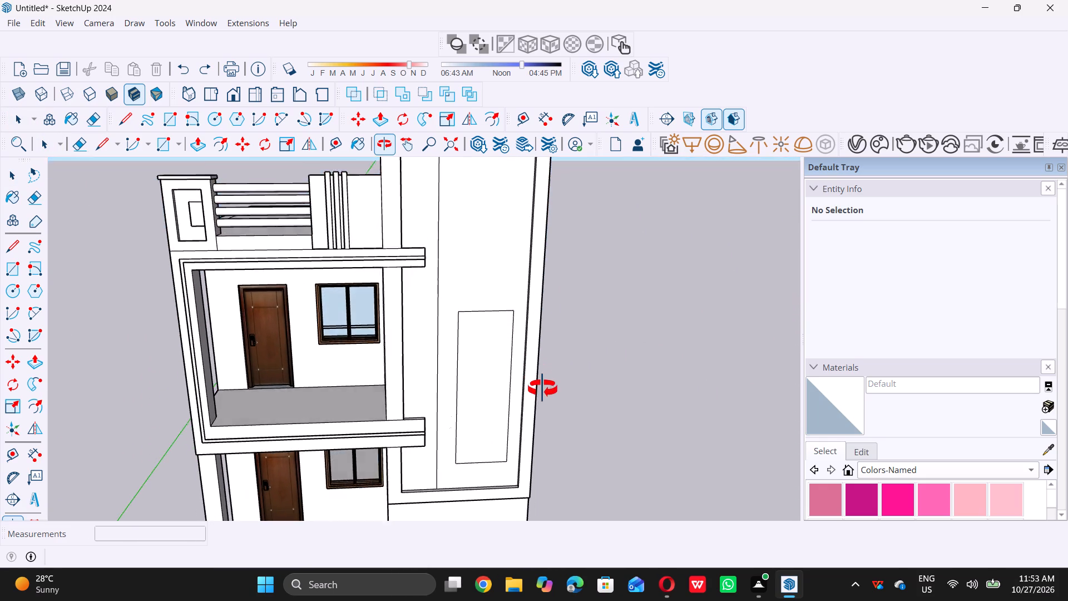
{"action": "middle_click_drag", "start_coordinate": [542, 388], "coordinate": [543, 397]}
{"action": "scroll", "coordinate": [509, 335], "scroll_direction": "up", "scroll_amount": 10}
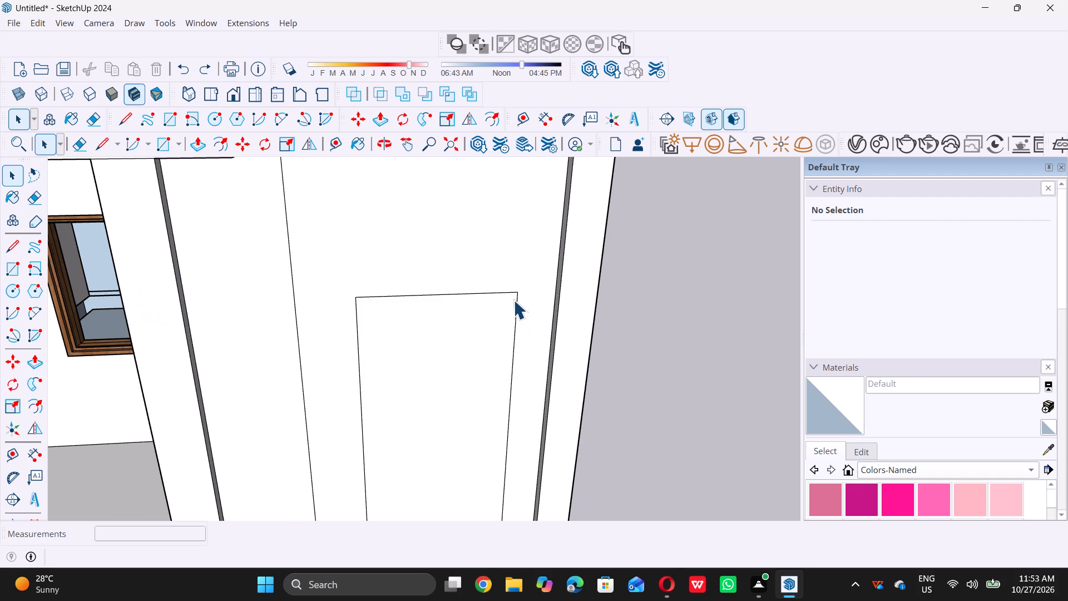
{"action": "scroll", "coordinate": [512, 300], "scroll_direction": "up", "scroll_amount": 9}
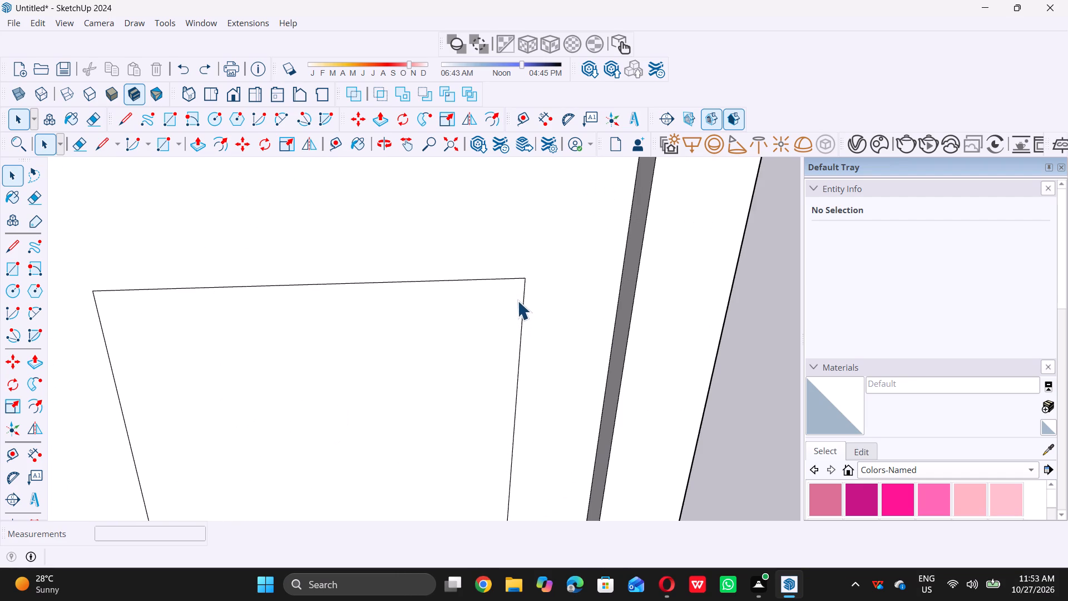
{"action": "key", "text": "l"}
{"action": "left_click", "coordinate": [530, 277]}
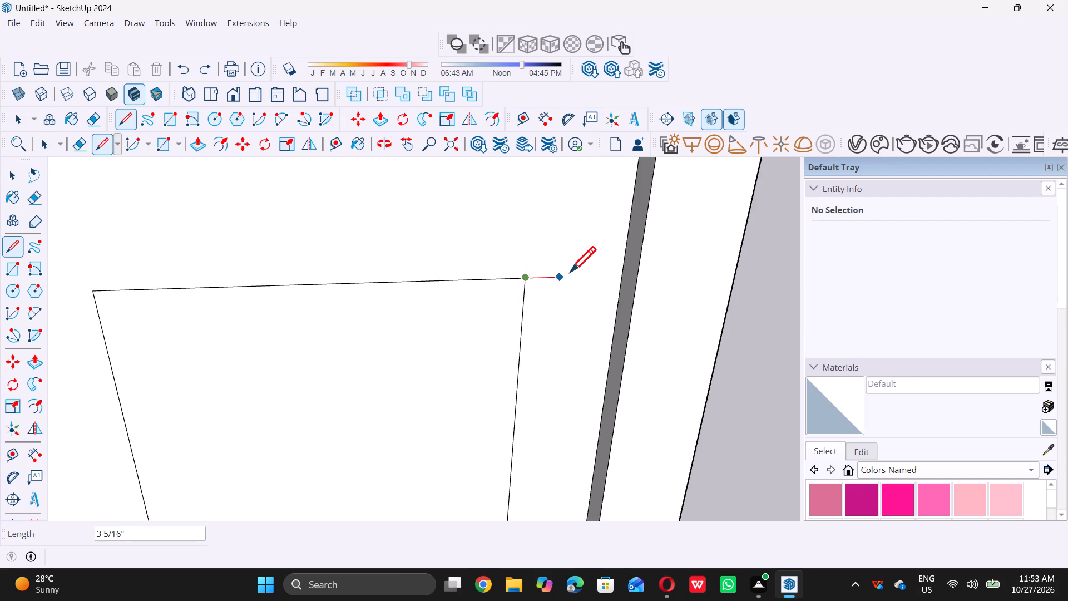
{"action": "left_click", "coordinate": [577, 272]}
{"action": "scroll", "coordinate": [572, 273], "scroll_direction": "down", "scroll_amount": 11}
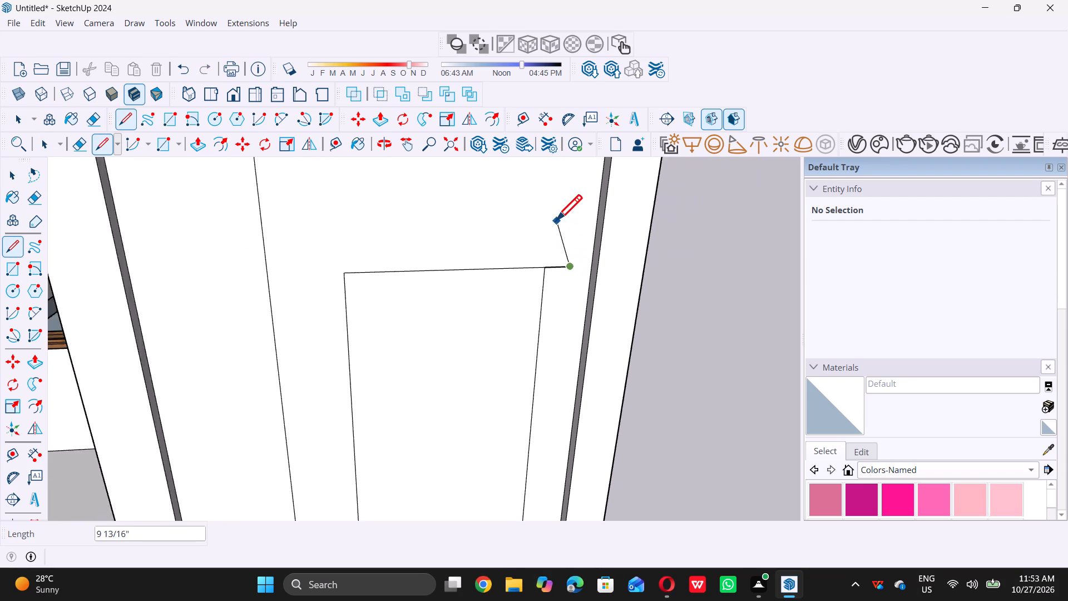
{"action": "scroll", "coordinate": [556, 220], "scroll_direction": "down", "scroll_amount": 7}
{"action": "scroll", "coordinate": [525, 447], "scroll_direction": "up", "scroll_amount": 5}
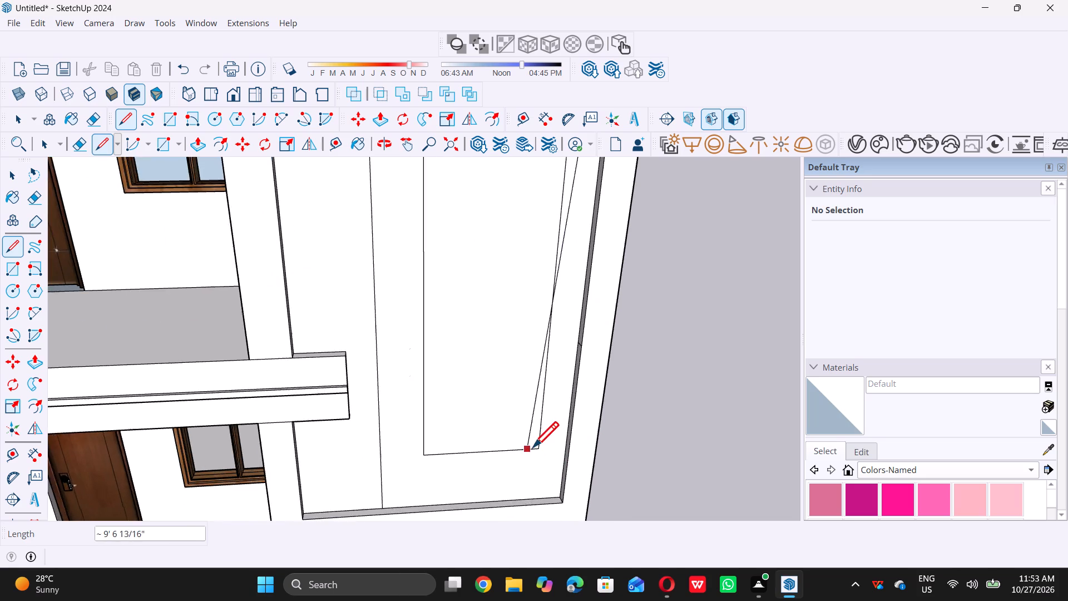
{"action": "scroll", "coordinate": [538, 447], "scroll_direction": "up", "scroll_amount": 4}
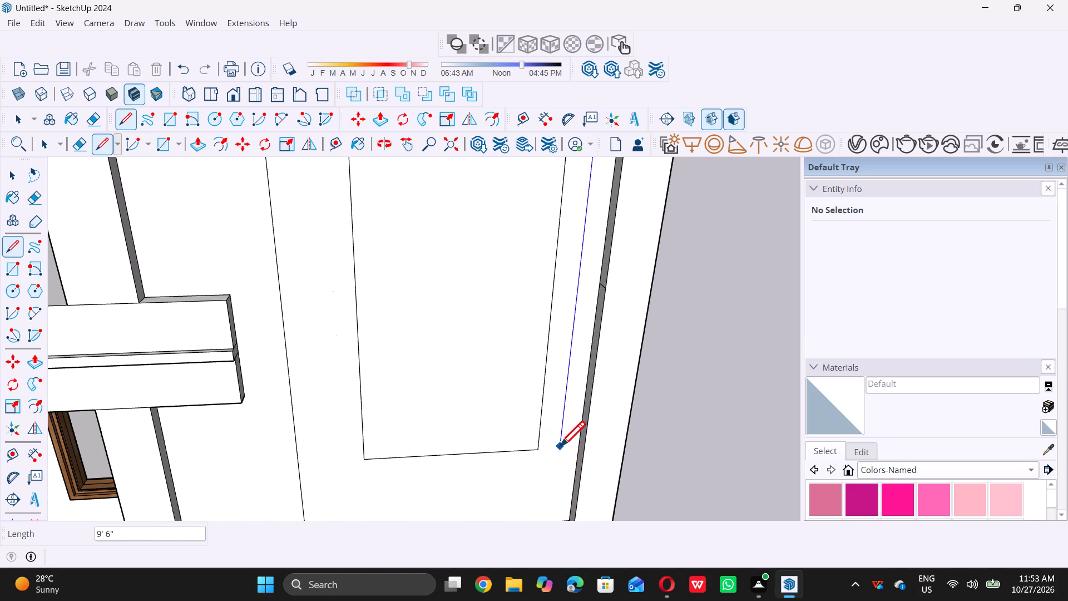
{"action": "scroll", "coordinate": [555, 454], "scroll_direction": "up", "scroll_amount": 4}
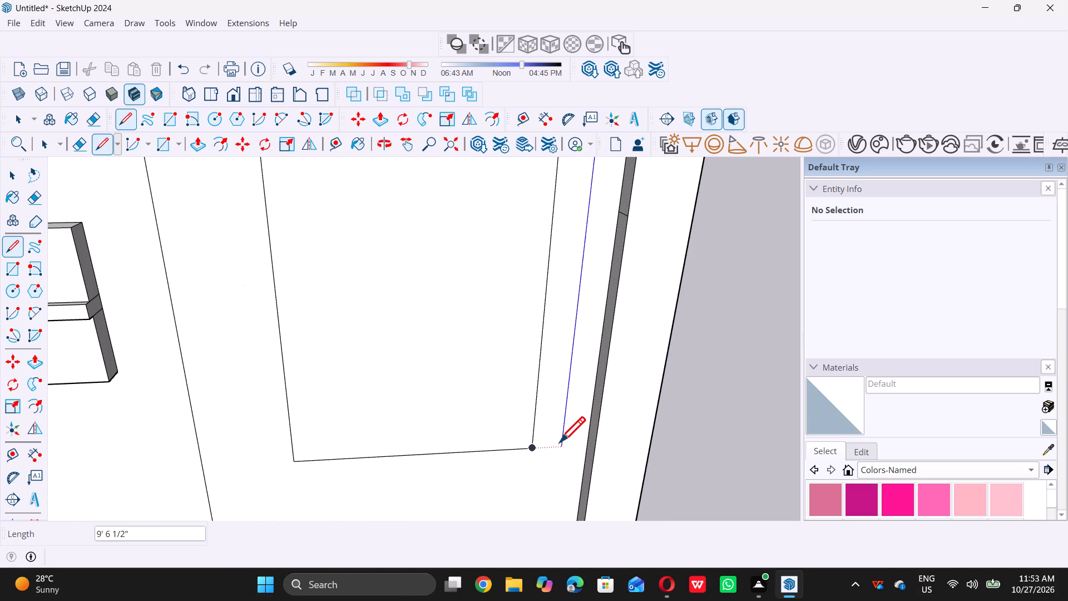
{"action": "left_click", "coordinate": [560, 444]}
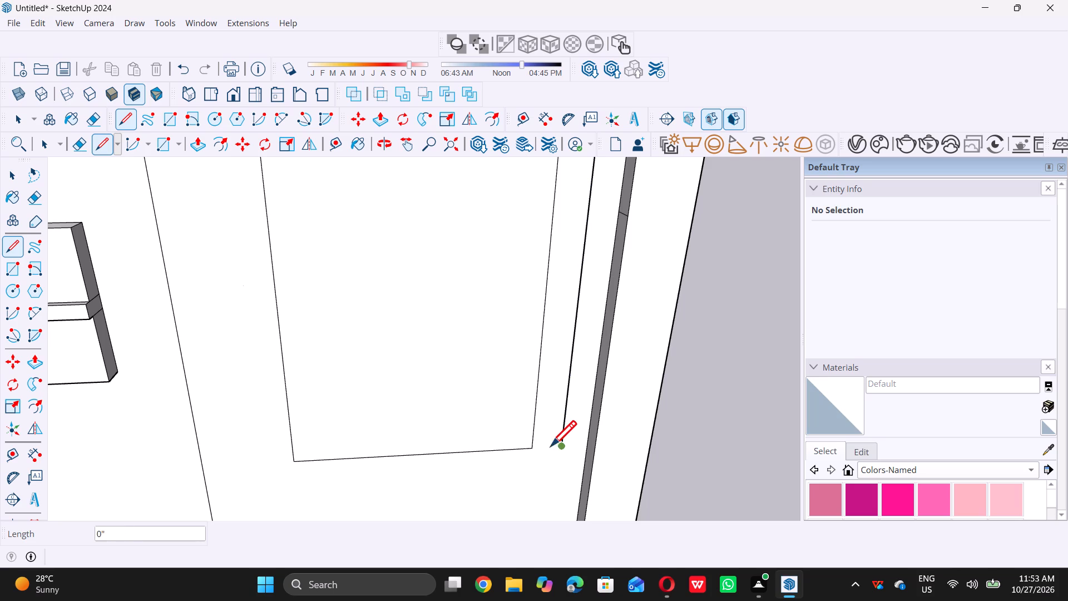
{"action": "left_click", "coordinate": [534, 449]}
{"action": "scroll", "coordinate": [530, 470], "scroll_direction": "down", "scroll_amount": 10}
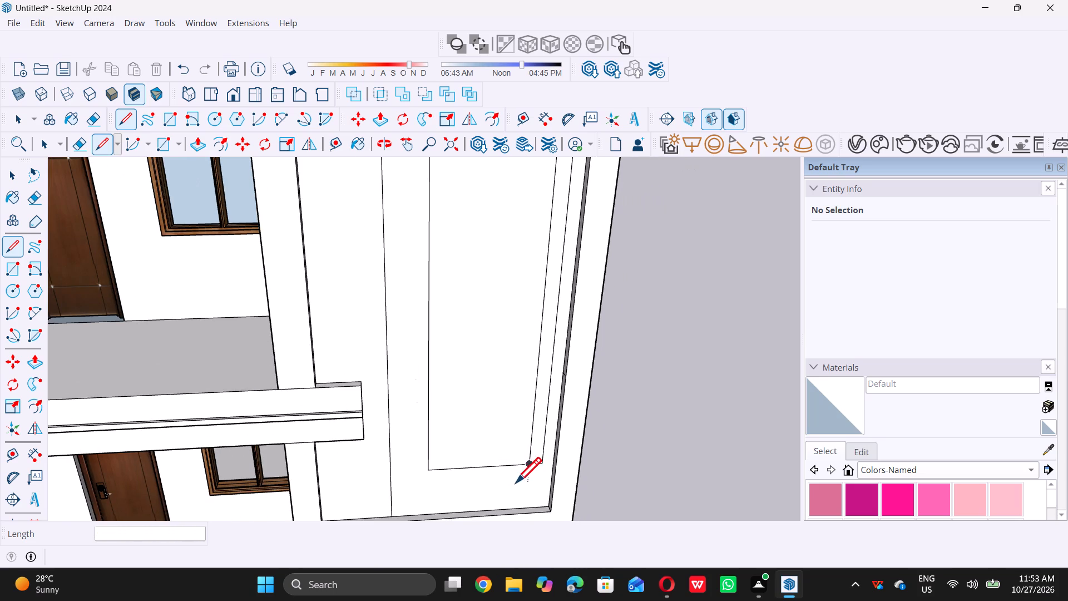
{"action": "middle_click_drag", "start_coordinate": [472, 404], "coordinate": [371, 363]}
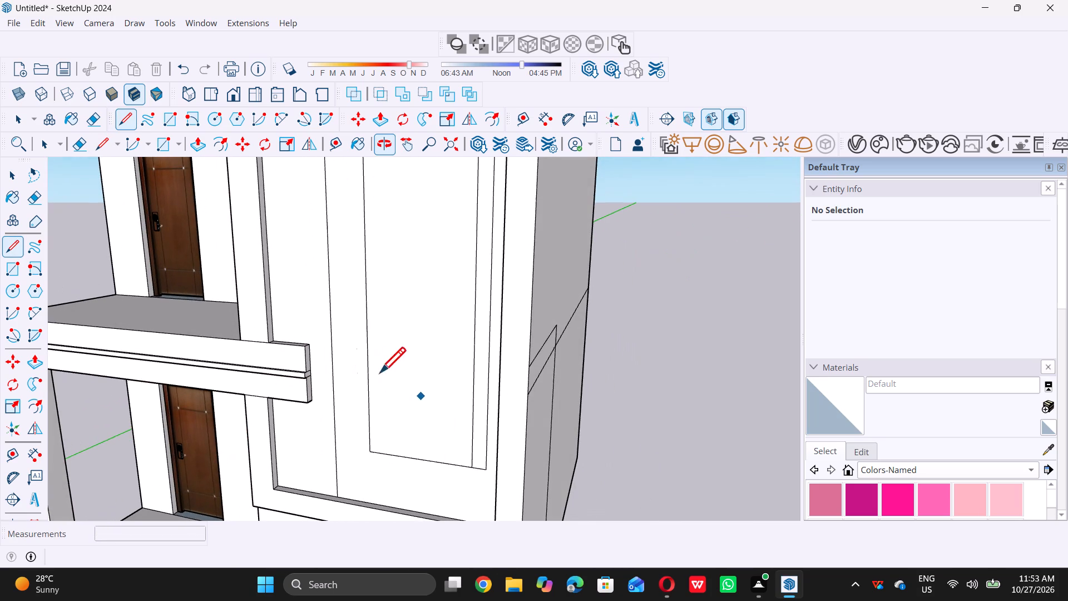
Delete the rectangle's old right edge so that the rectangle and the added strip merge into one wider rectangle.
{"action": "key", "text": "space"}
{"action": "scroll", "coordinate": [481, 361], "scroll_direction": "up", "scroll_amount": 7}
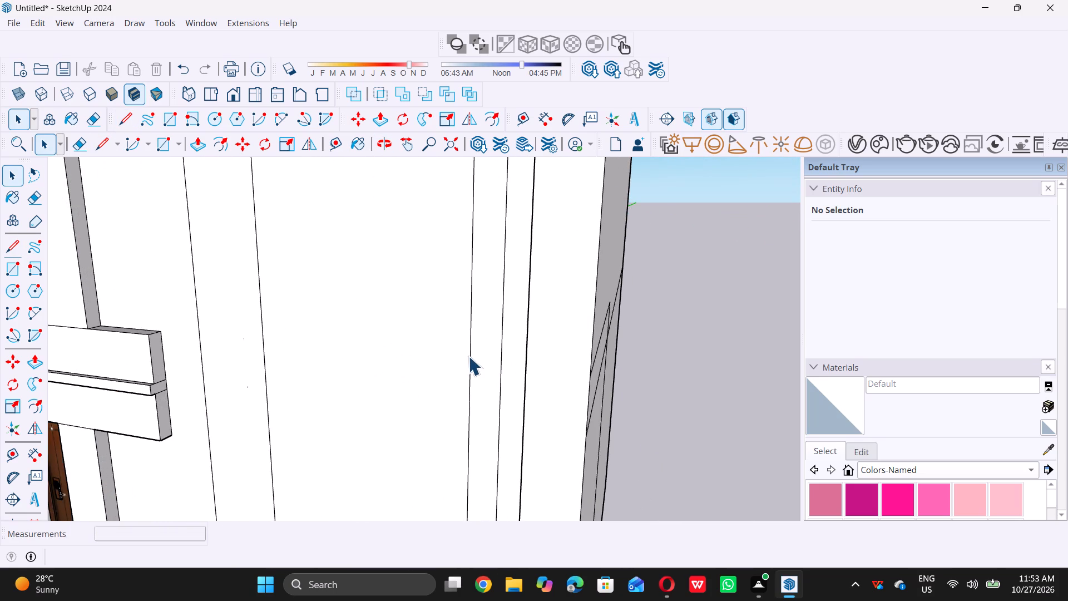
{"action": "double_click", "coordinate": [468, 355]}
{"action": "left_click", "coordinate": [468, 357]}
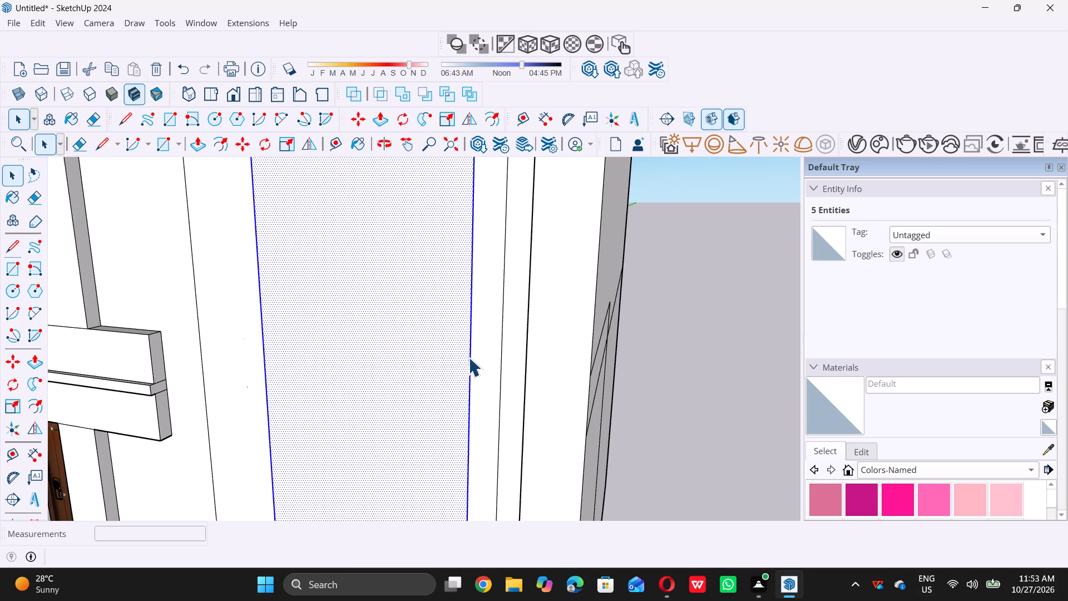
{"action": "key", "text": "Delete"}
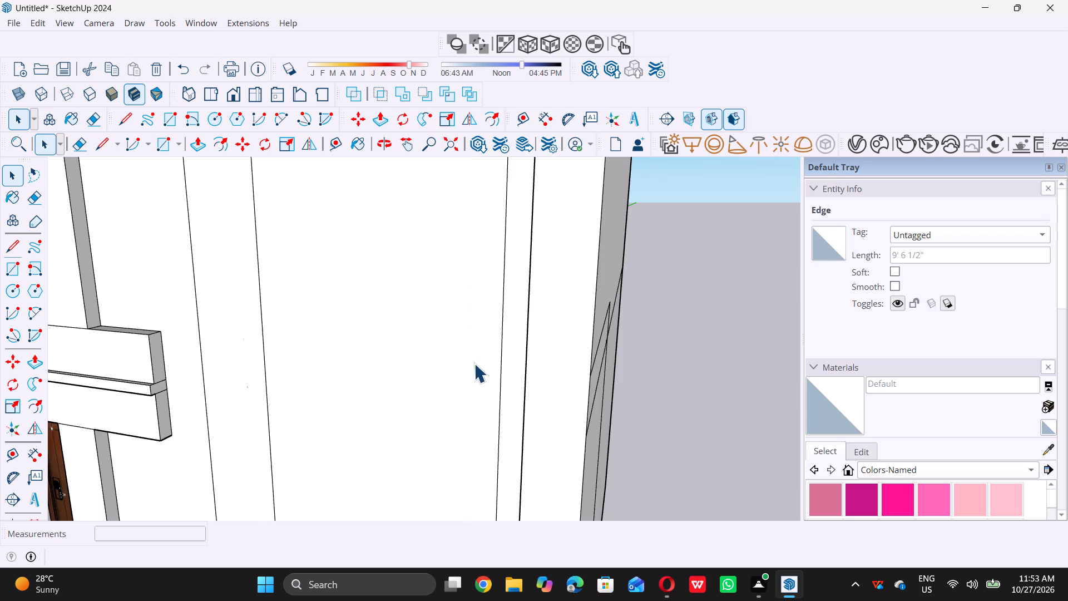
Move the rectangle's left edge outward by about 6 5/16" toward the vertical dividing line on the tall panel.
{"action": "scroll", "coordinate": [479, 370], "scroll_direction": "down", "scroll_amount": 17}
{"action": "middle_click_drag", "start_coordinate": [413, 350], "coordinate": [506, 296]}
{"action": "scroll", "coordinate": [489, 283], "scroll_direction": "up", "scroll_amount": 11}
{"action": "scroll", "coordinate": [489, 252], "scroll_direction": "down", "scroll_amount": 11}
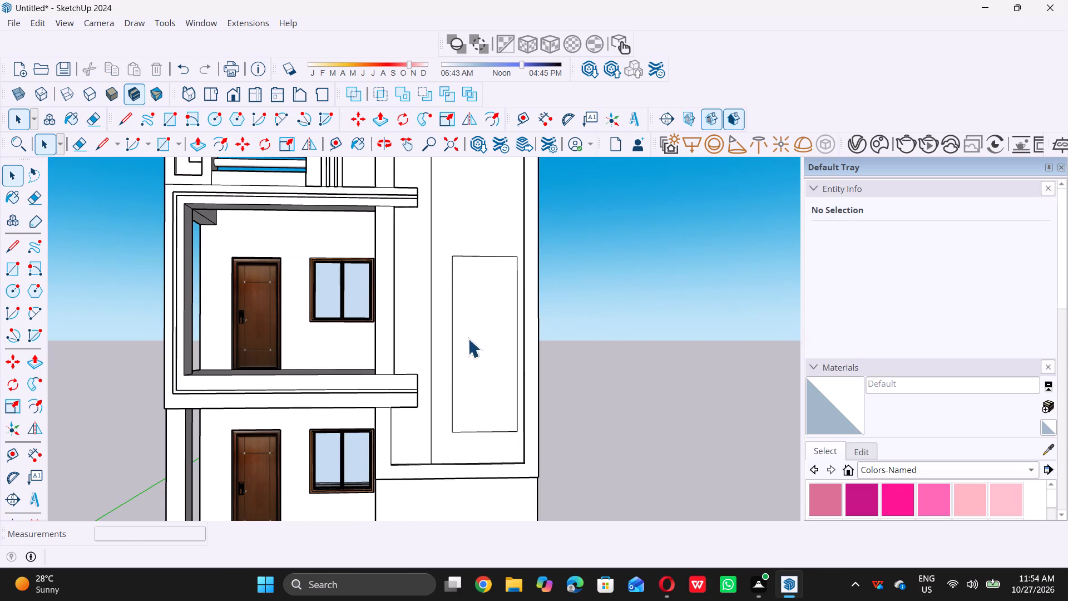
{"action": "scroll", "coordinate": [458, 352], "scroll_direction": "down", "scroll_amount": 5}
{"action": "middle_click_drag", "start_coordinate": [438, 390], "coordinate": [408, 375]}
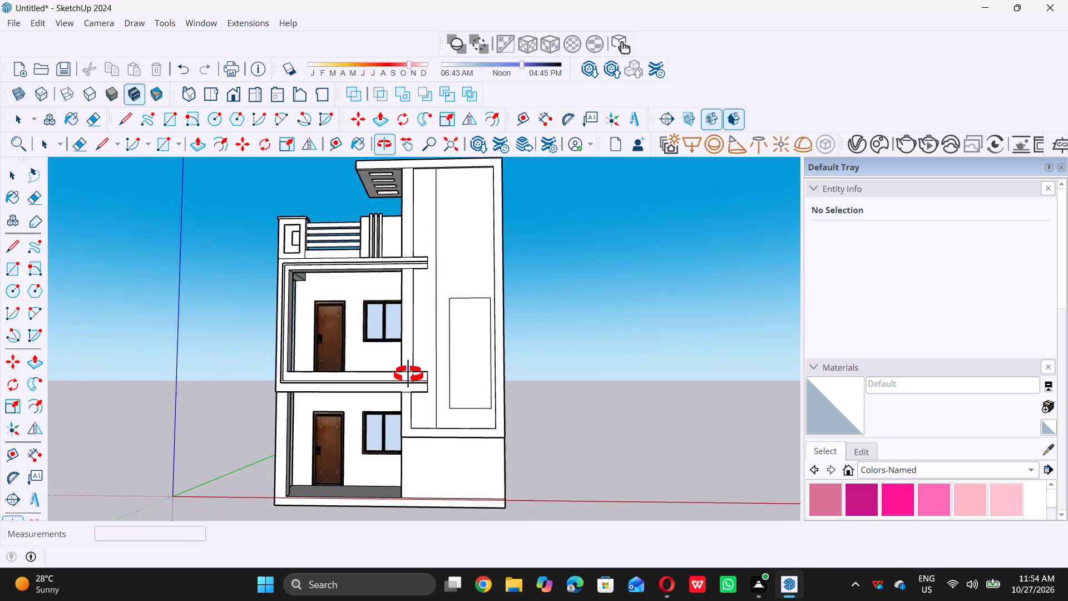
{"action": "middle_click_drag", "start_coordinate": [408, 375], "coordinate": [404, 377]}
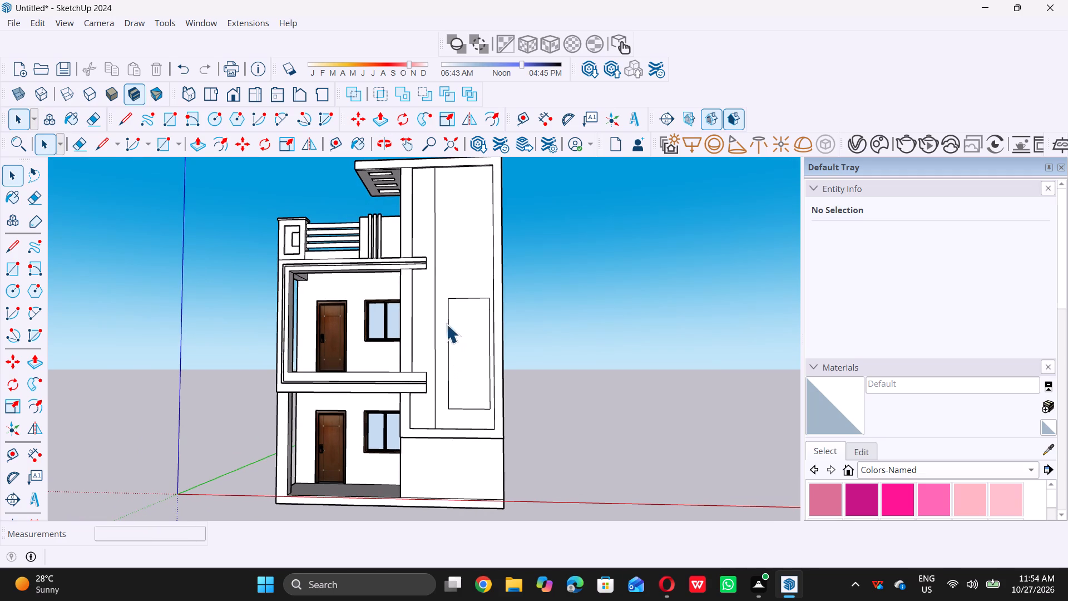
{"action": "middle_click", "coordinate": [443, 325]}
{"action": "scroll", "coordinate": [445, 332], "scroll_direction": "up", "scroll_amount": 5}
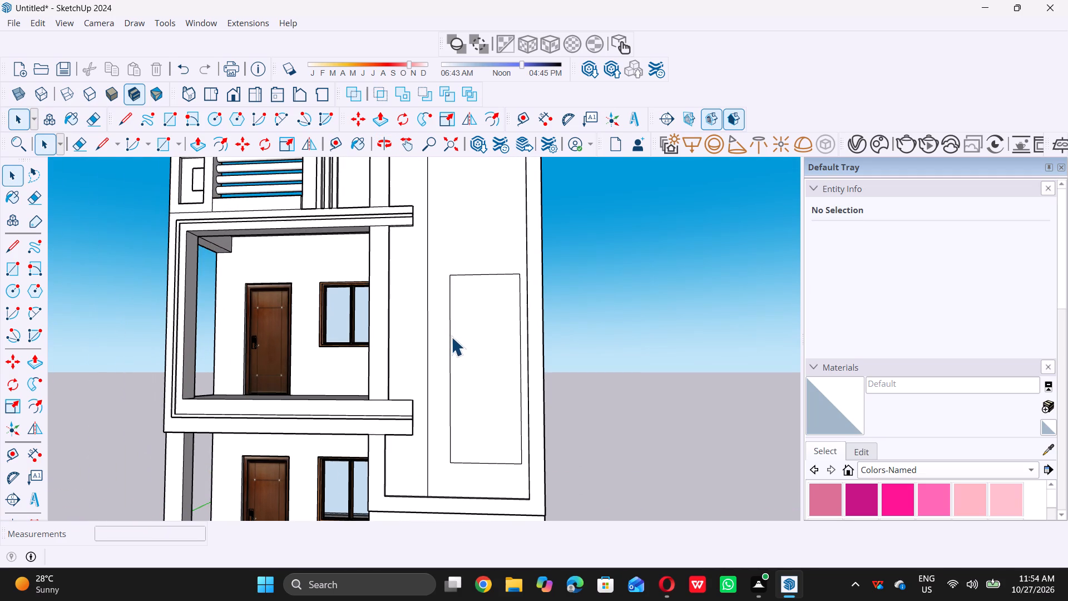
{"action": "left_click", "coordinate": [449, 338]}
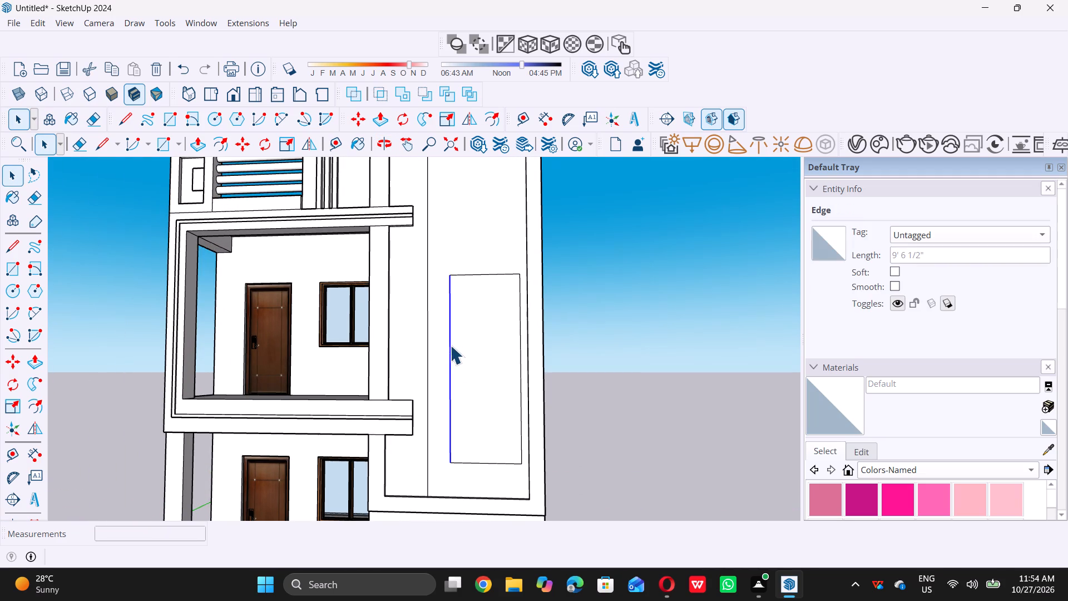
{"action": "key", "text": "m"}
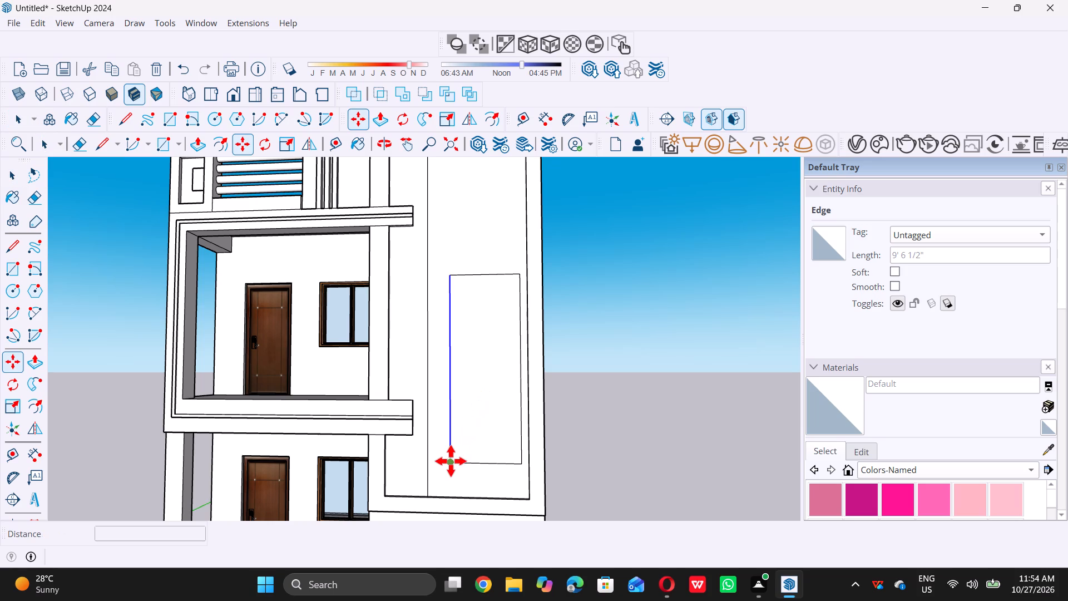
{"action": "left_click", "coordinate": [451, 462]}
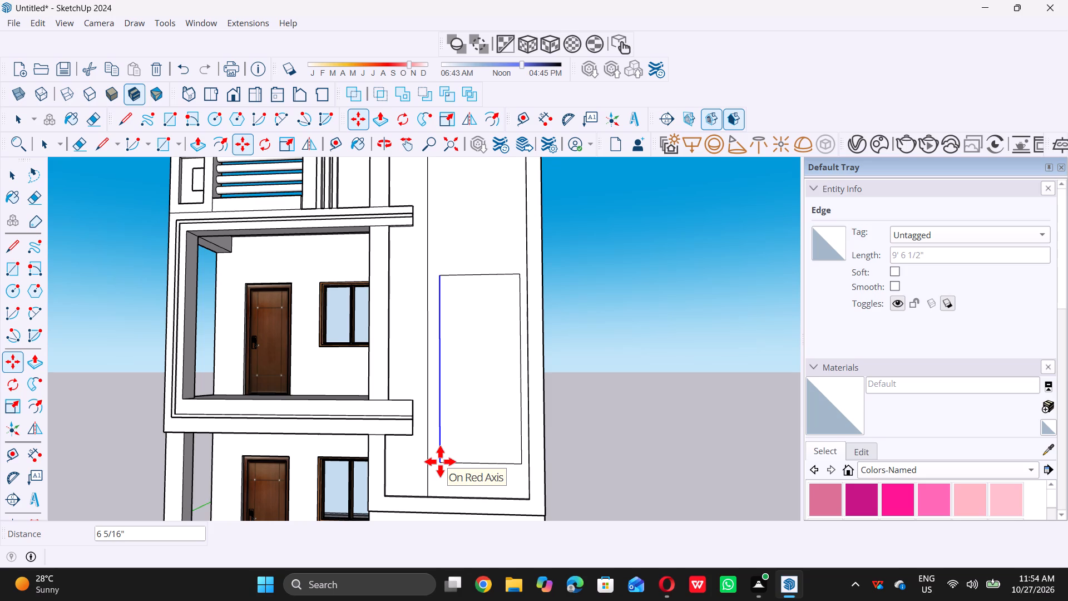
{"action": "left_click", "coordinate": [440, 461]}
{"action": "key", "text": "space"}
Move the rectangle's top edge straight down to shorten the rectangle to about 8' 4" tall.
{"action": "scroll", "coordinate": [474, 429], "scroll_direction": "down", "scroll_amount": 5}
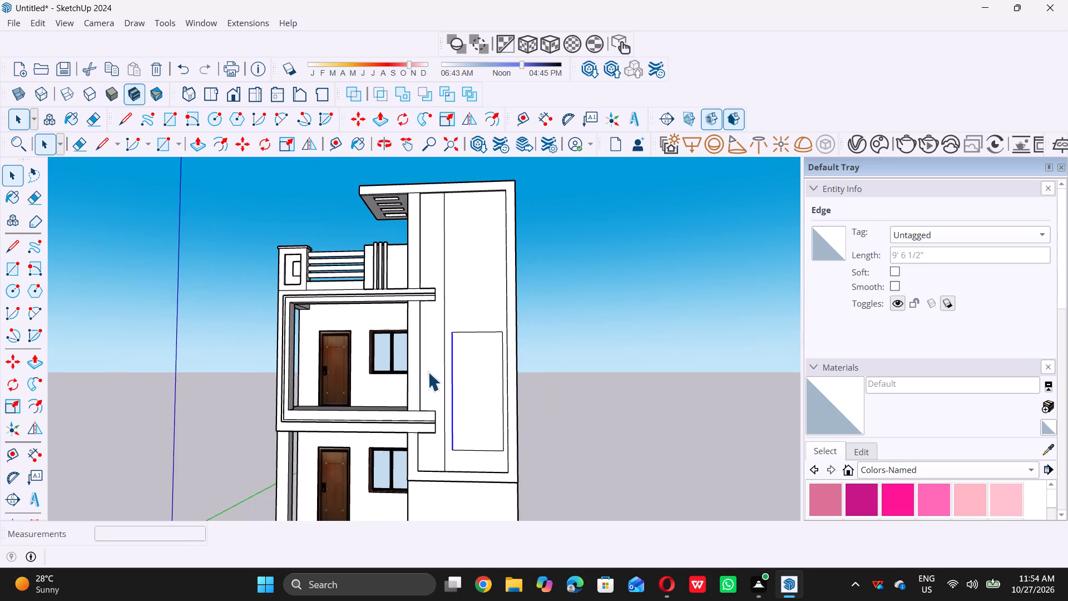
{"action": "middle_click_drag", "start_coordinate": [428, 372], "coordinate": [541, 415]}
{"action": "scroll", "coordinate": [485, 354], "scroll_direction": "up", "scroll_amount": 9}
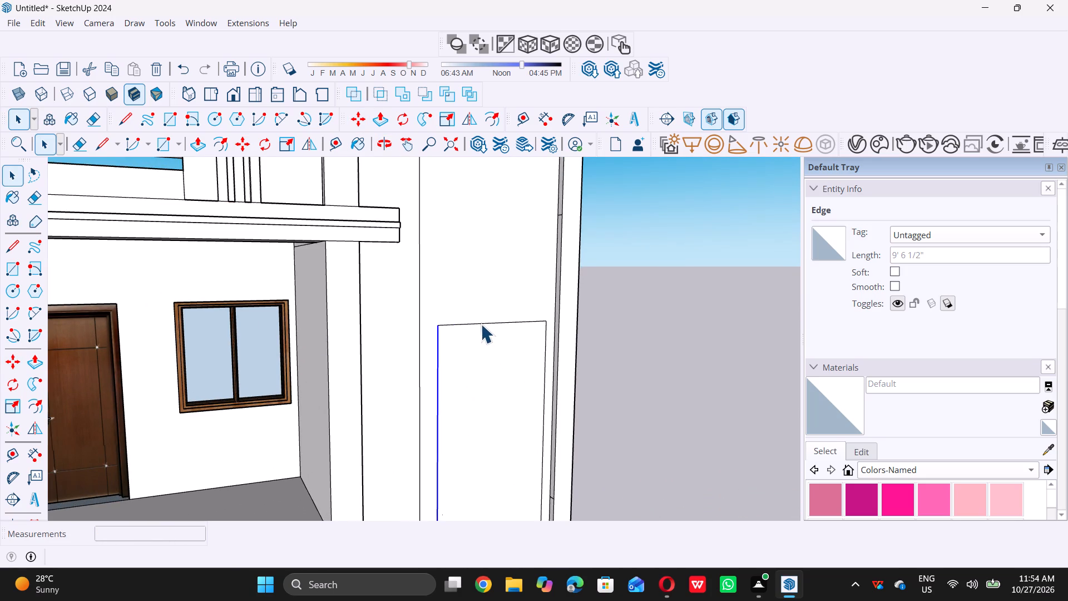
{"action": "left_click", "coordinate": [481, 324]}
{"action": "key", "text": "m"}
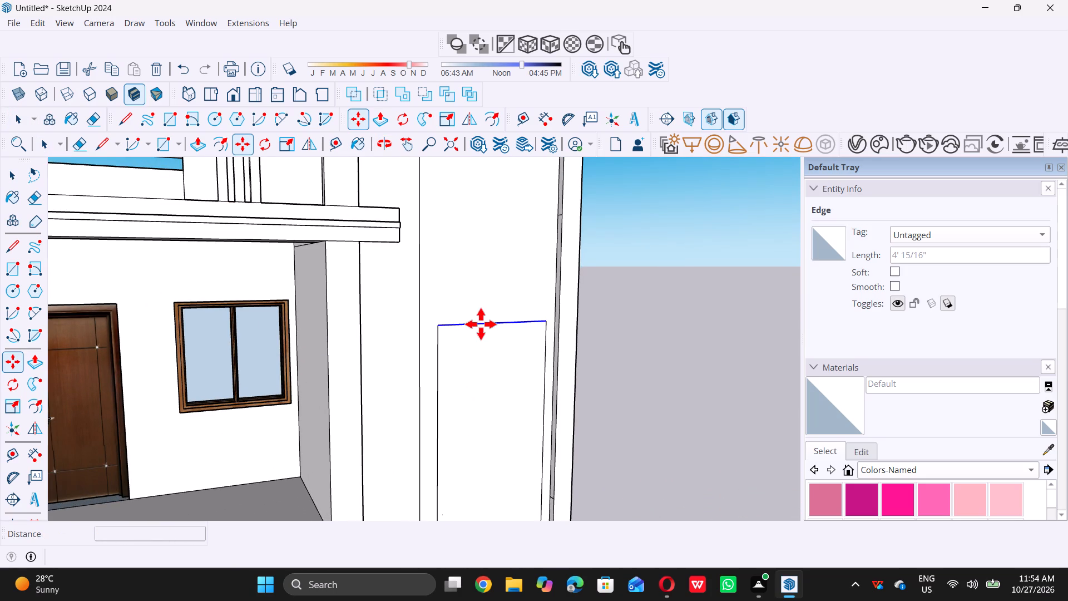
{"action": "double_click", "coordinate": [438, 326]}
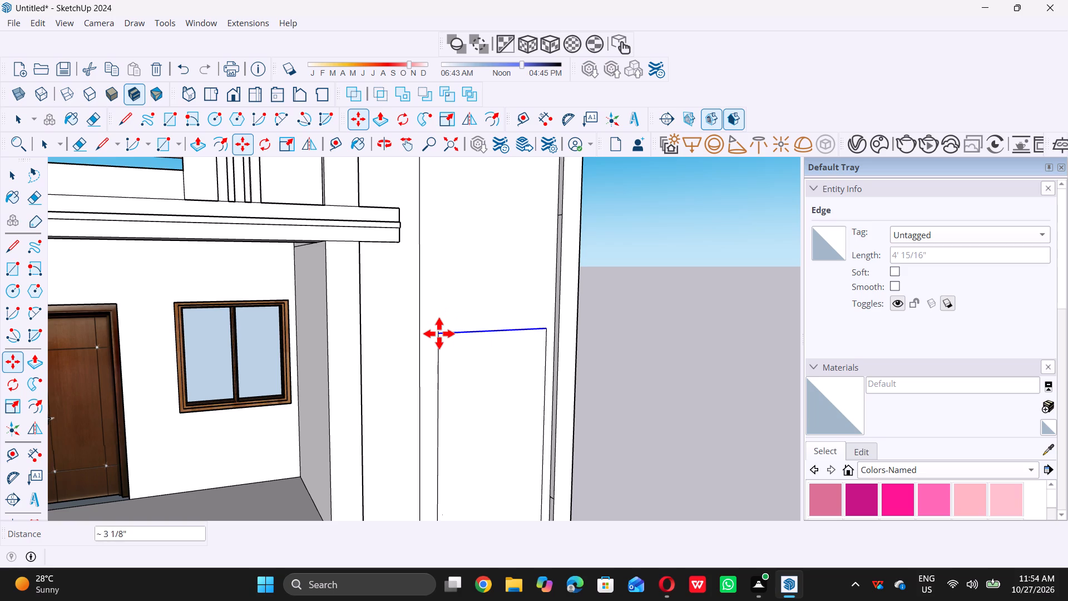
{"action": "left_click", "coordinate": [443, 363]}
{"action": "scroll", "coordinate": [444, 342], "scroll_direction": "down", "scroll_amount": 11}
{"action": "middle_click_drag", "start_coordinate": [591, 338], "coordinate": [506, 311]}
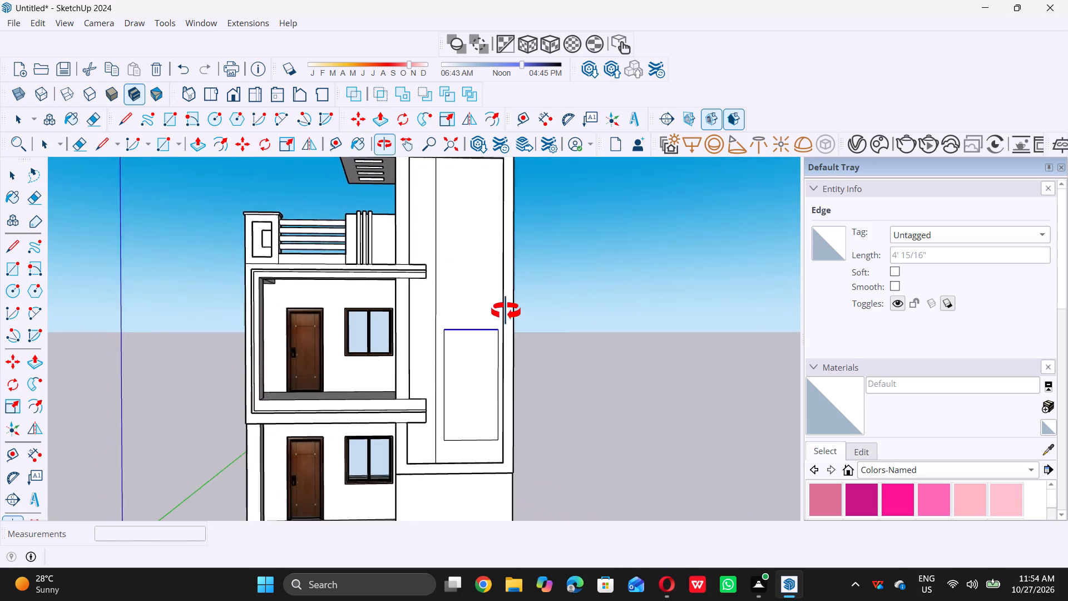
{"action": "middle_click_drag", "start_coordinate": [506, 311], "coordinate": [499, 309]}
{"action": "key", "text": "space"}
Copy the tall rectangle's four edges straight up the front panel by about 10' 15/16", placing a matching rectangle above it.
{"action": "scroll", "coordinate": [472, 314], "scroll_direction": "down", "scroll_amount": 4}
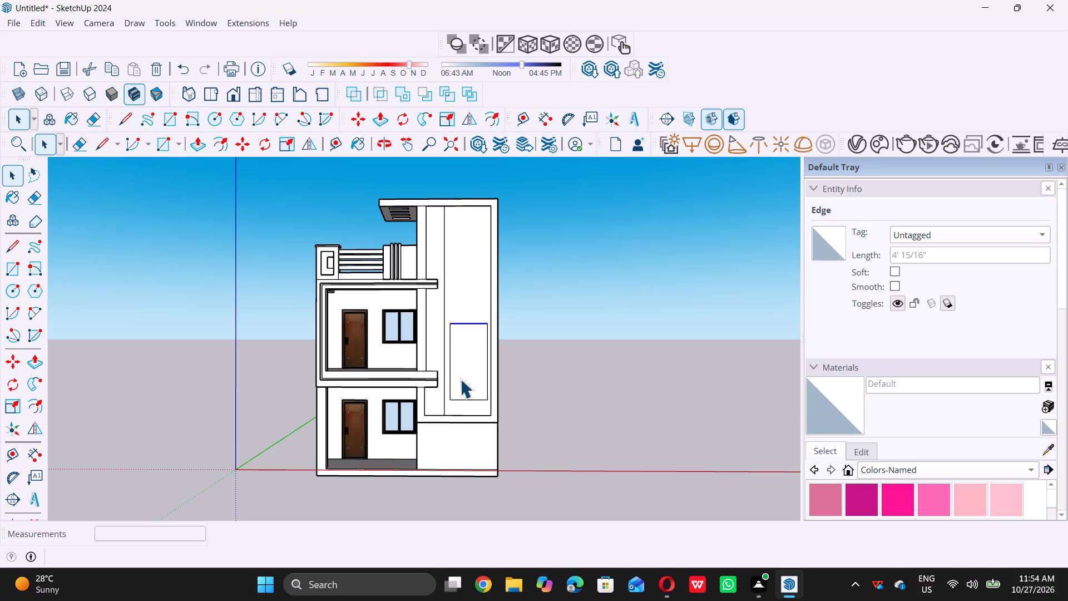
{"action": "scroll", "coordinate": [489, 373], "scroll_direction": "up", "scroll_amount": 9}
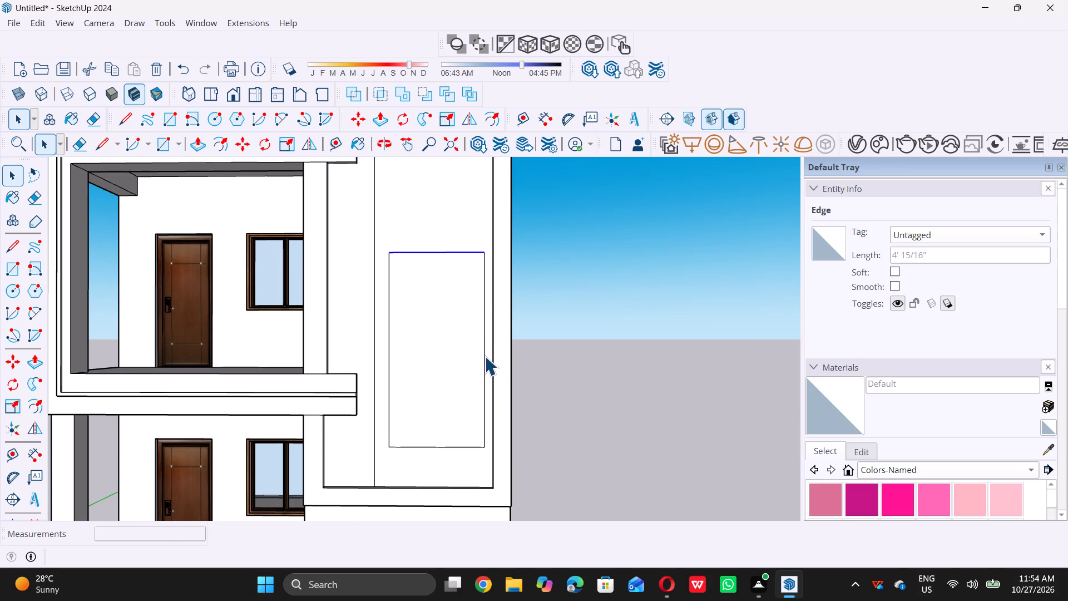
{"action": "left_click", "coordinate": [484, 356]}
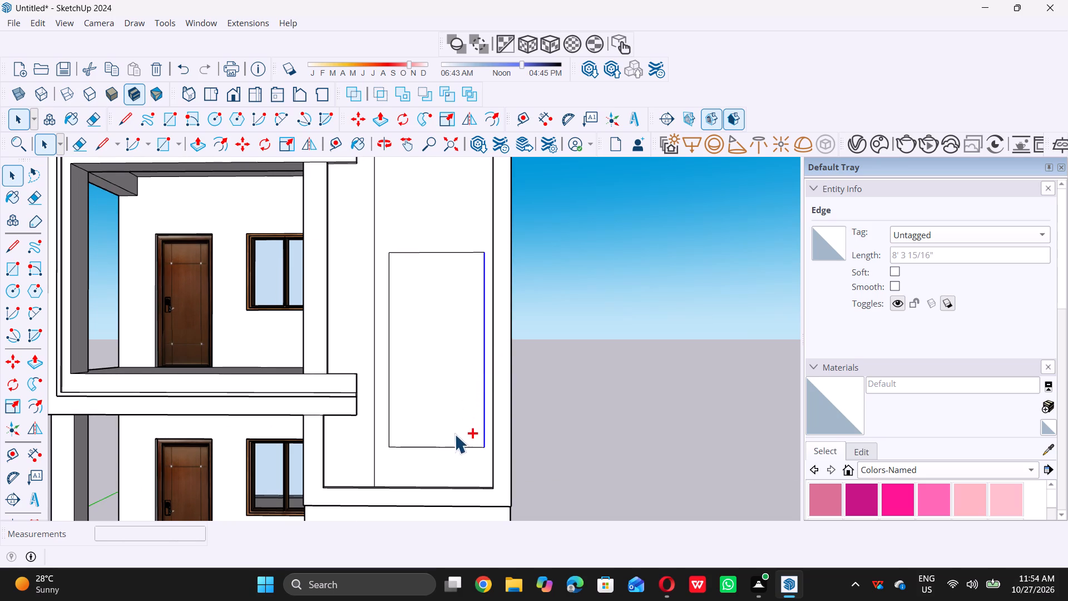
{"action": "left_click", "coordinate": [454, 447], "text": "ctrl"}
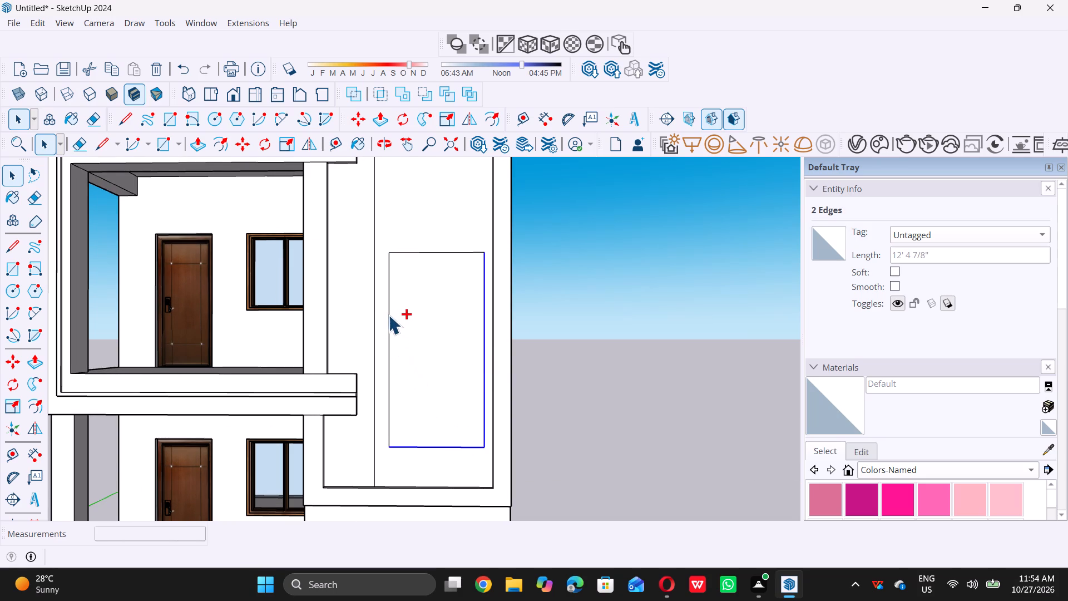
{"action": "left_click", "coordinate": [388, 315], "text": "ctrl"}
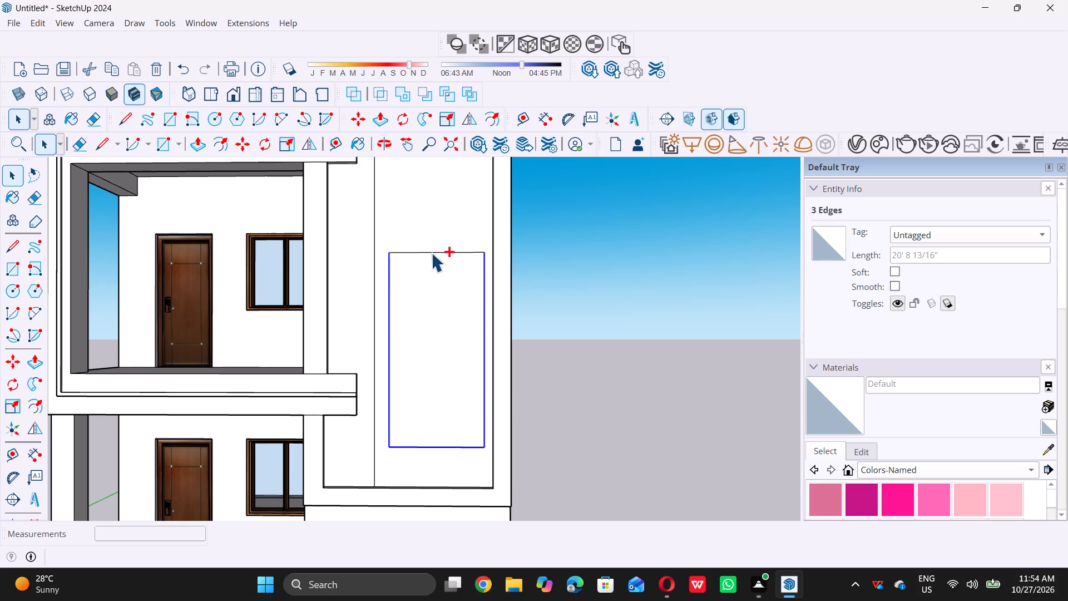
{"action": "left_click", "coordinate": [432, 254], "text": "ctrl"}
{"action": "scroll", "coordinate": [495, 386], "scroll_direction": "up", "scroll_amount": 5}
{"action": "key", "text": "m"}
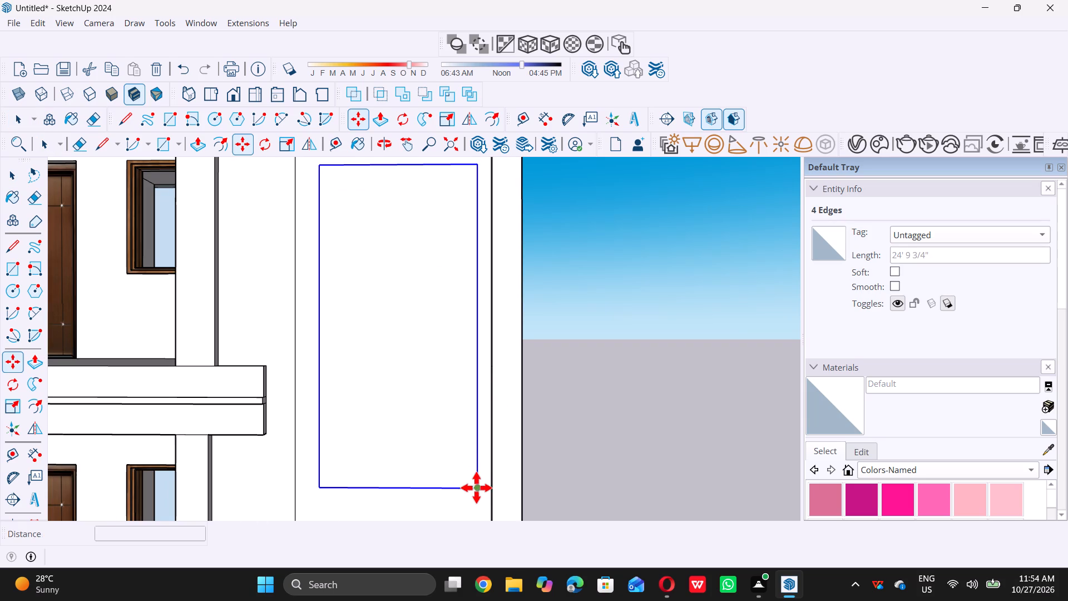
{"action": "left_click", "coordinate": [476, 489]}
{"action": "scroll", "coordinate": [476, 489], "scroll_direction": "down", "scroll_amount": 6}
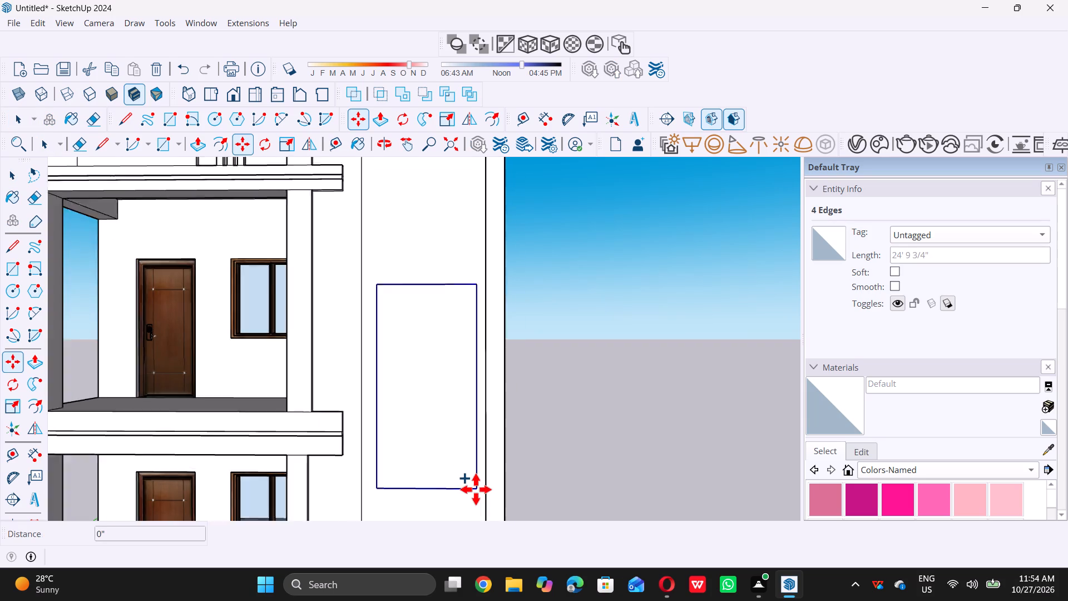
{"action": "scroll", "coordinate": [476, 489], "scroll_direction": "down", "scroll_amount": 5}
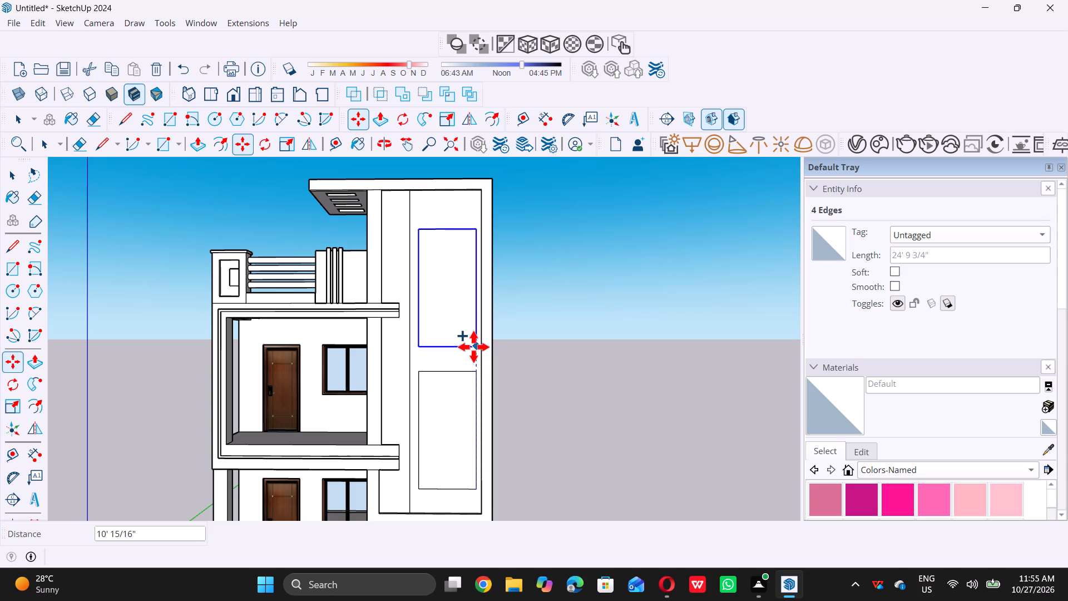
{"action": "left_click", "coordinate": [473, 347]}
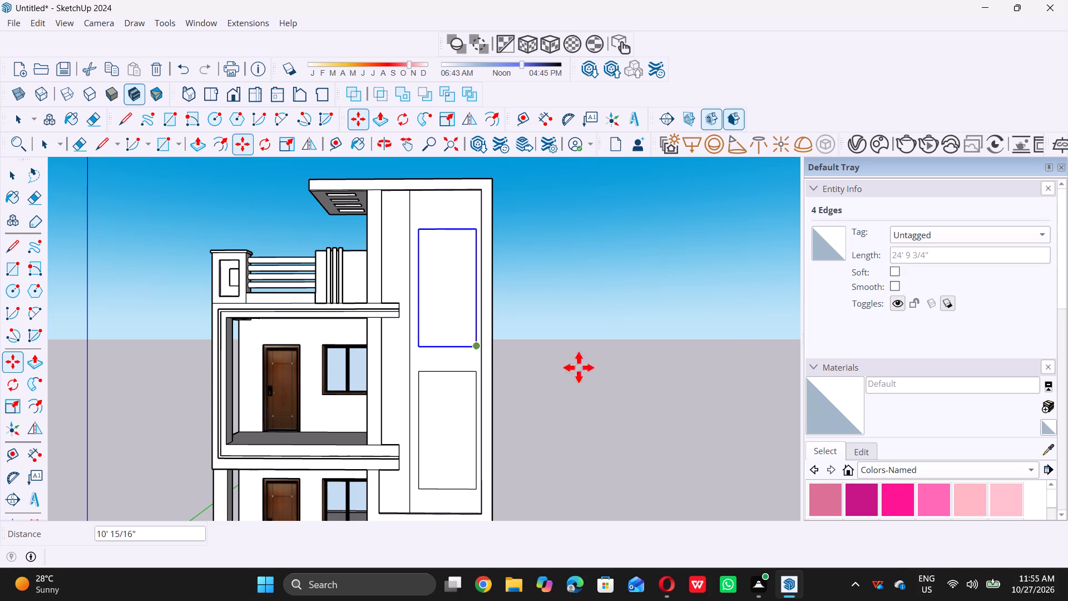
{"action": "key", "text": "space"}
{"action": "left_click", "coordinate": [733, 323]}
Examine the building from the front and both sides to judge the two stacked rectangles on the tall panel.
{"action": "scroll", "coordinate": [452, 299], "scroll_direction": "down", "scroll_amount": 5}
{"action": "middle_click_drag", "start_coordinate": [526, 256], "coordinate": [424, 327]}
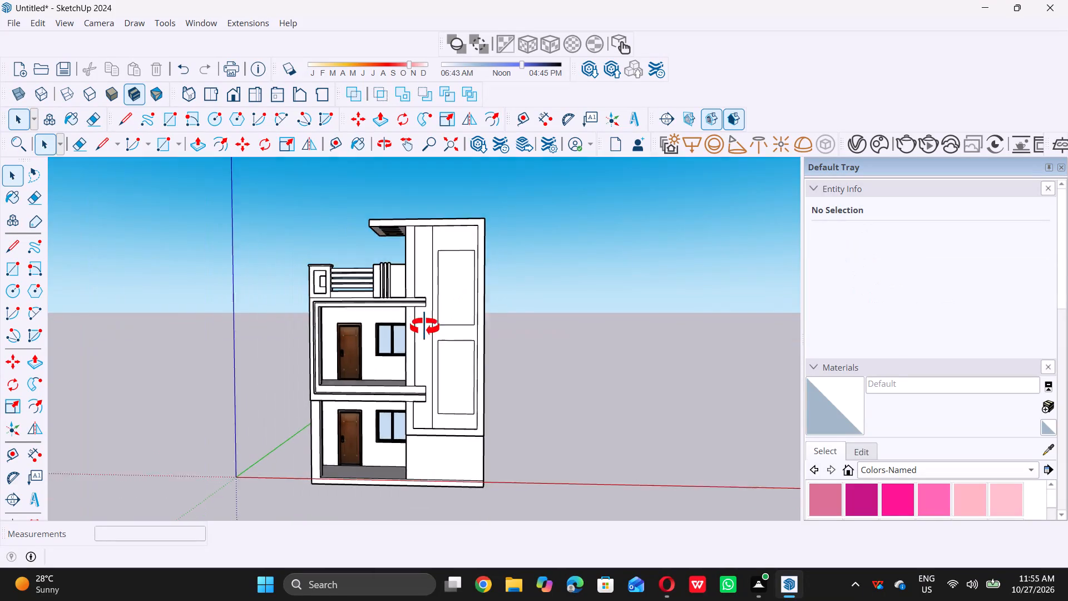
{"action": "middle_click_drag", "start_coordinate": [424, 327], "coordinate": [406, 312]}
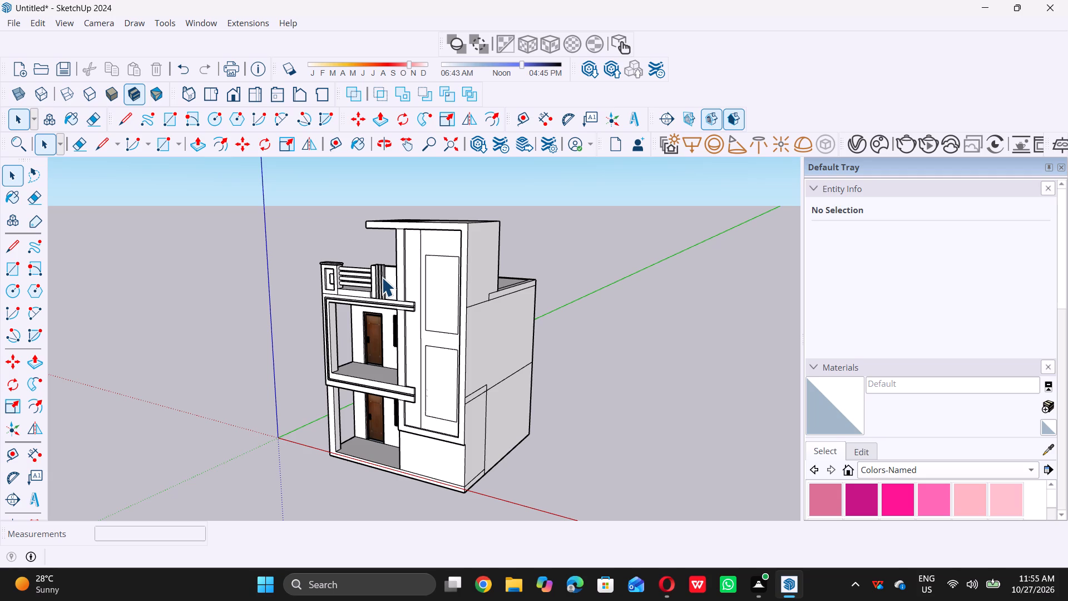
{"action": "scroll", "coordinate": [362, 286], "scroll_direction": "down", "scroll_amount": 4}
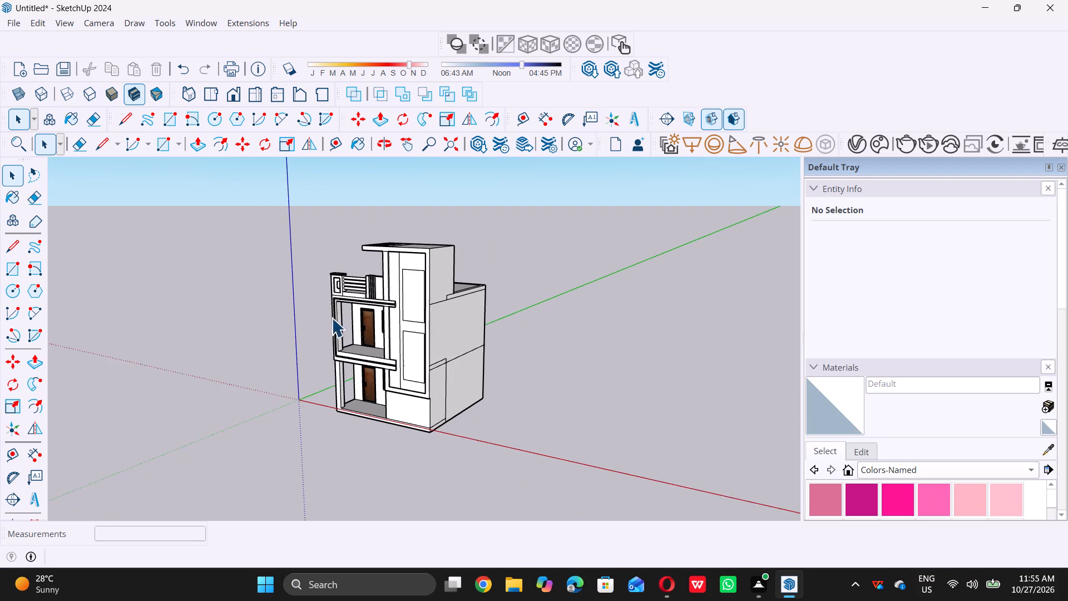
{"action": "middle_click_drag", "start_coordinate": [332, 318], "coordinate": [345, 327]}
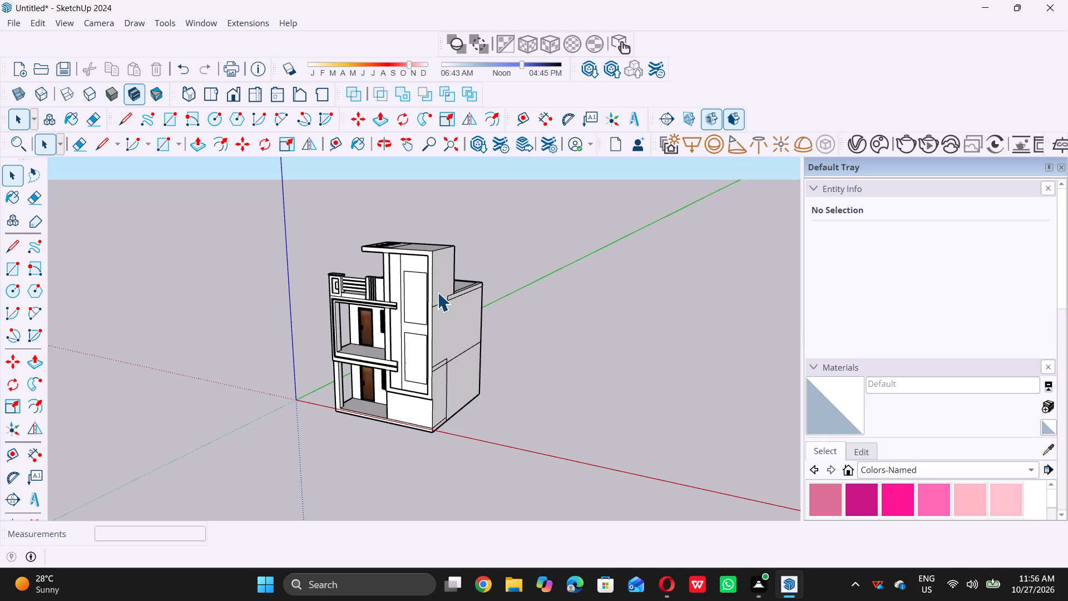
{"action": "middle_click_drag", "start_coordinate": [420, 272], "coordinate": [362, 284]}
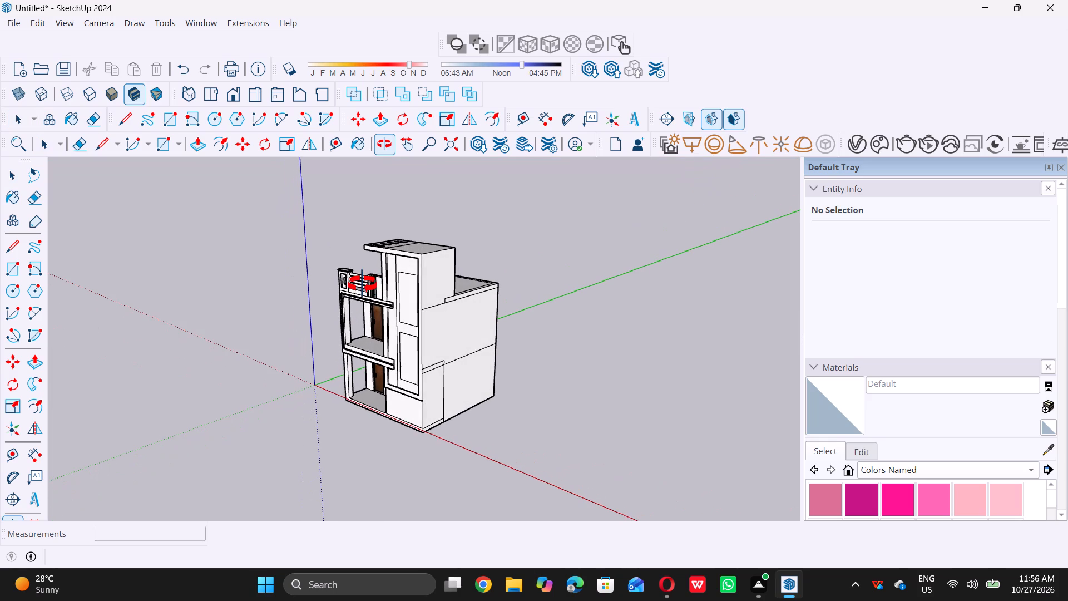
{"action": "middle_click_drag", "start_coordinate": [362, 284], "coordinate": [360, 285]}
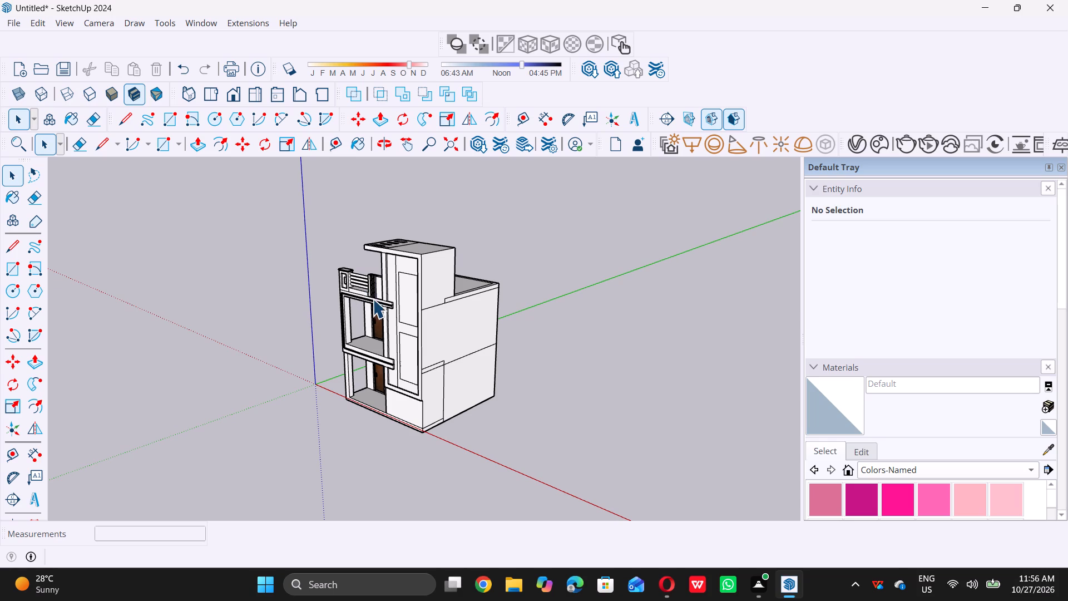
{"action": "scroll", "coordinate": [383, 292], "scroll_direction": "down", "scroll_amount": 3}
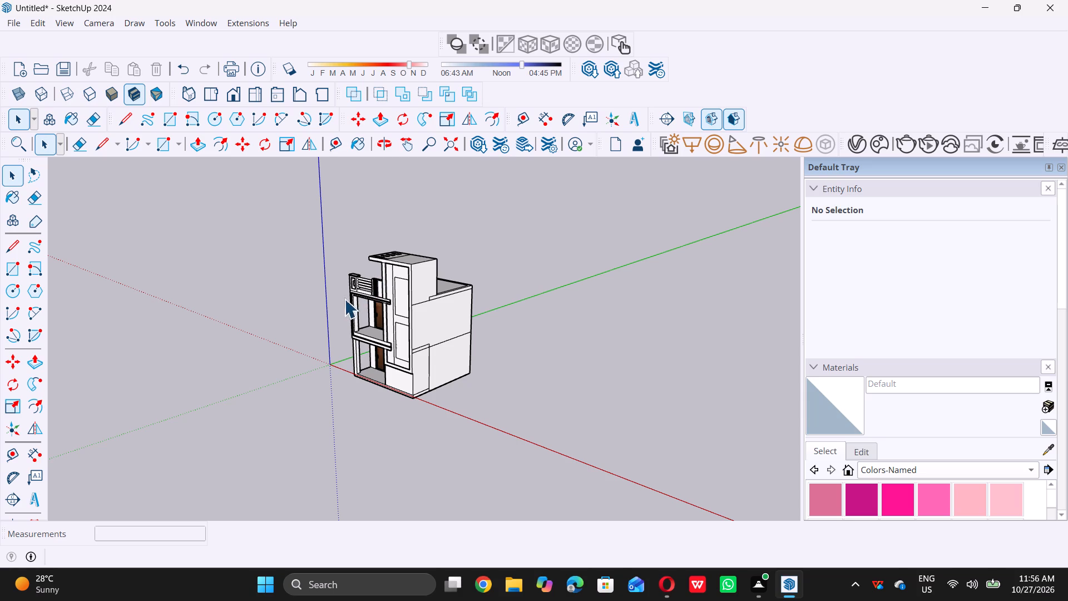
{"action": "middle_click_drag", "start_coordinate": [327, 302], "coordinate": [502, 320]}
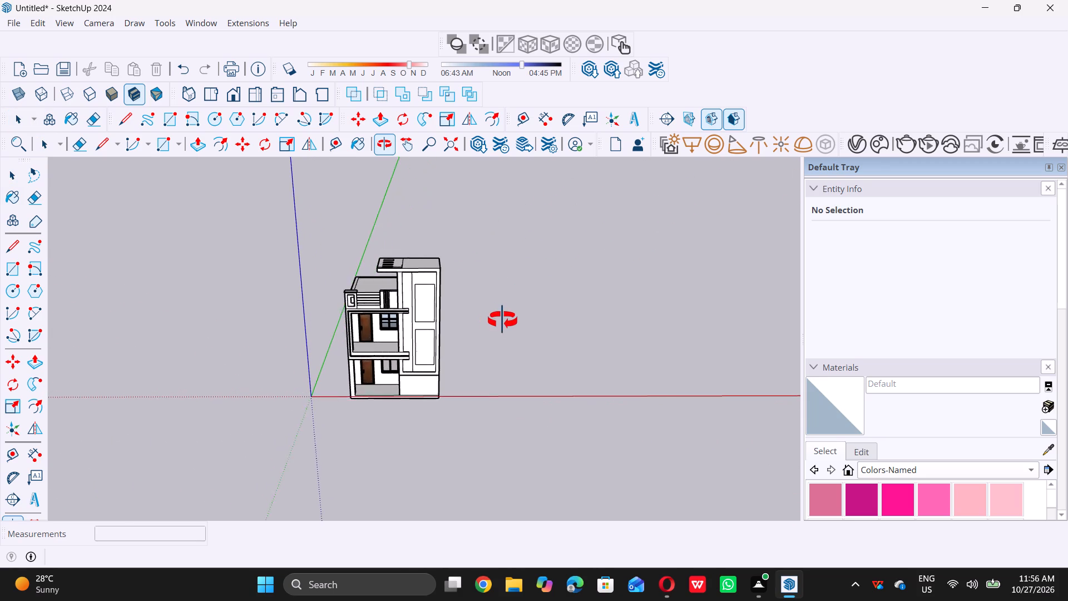
{"action": "middle_click_drag", "start_coordinate": [502, 320], "coordinate": [503, 321]}
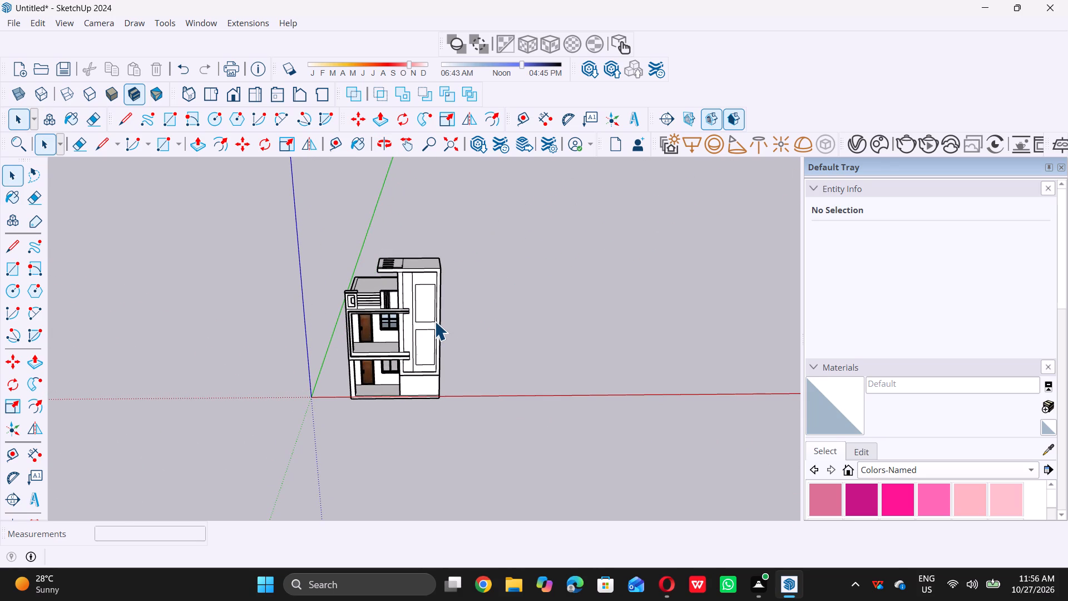
{"action": "middle_click_drag", "start_coordinate": [444, 313], "coordinate": [373, 326]}
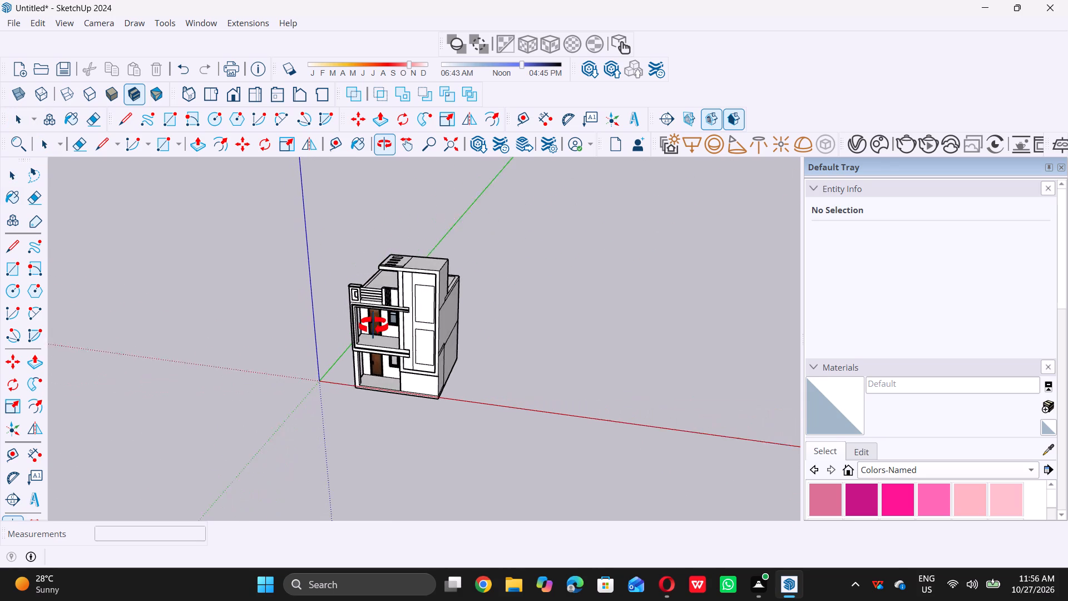
{"action": "middle_click_drag", "start_coordinate": [373, 326], "coordinate": [371, 326]}
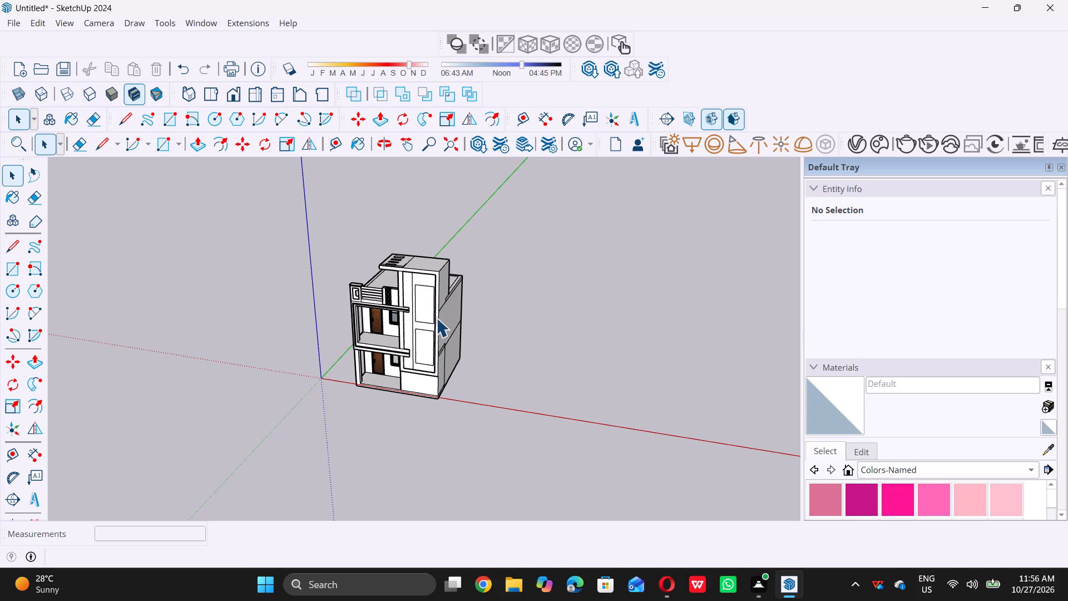
{"action": "middle_click_drag", "start_coordinate": [448, 298], "coordinate": [401, 311]}
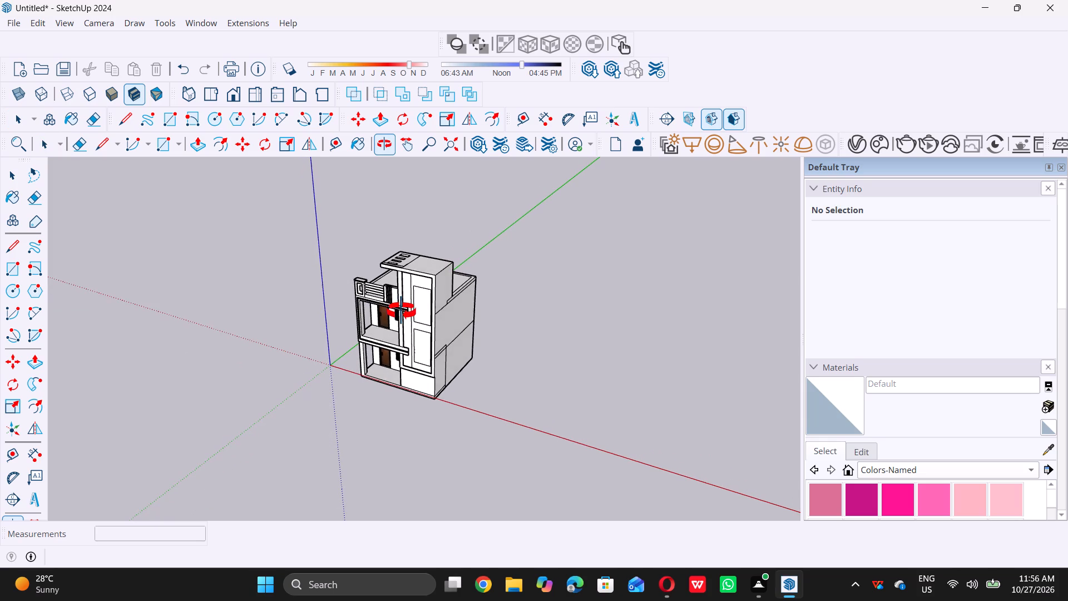
{"action": "middle_click_drag", "start_coordinate": [401, 311], "coordinate": [401, 312]}
{"action": "scroll", "coordinate": [428, 283], "scroll_direction": "up", "scroll_amount": 11}
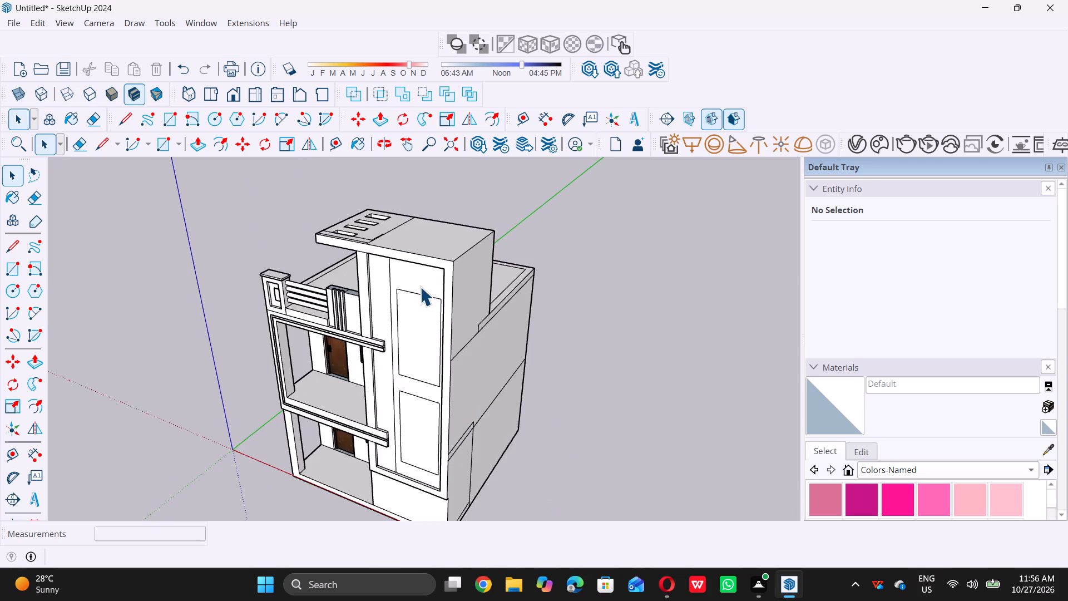
{"action": "scroll", "coordinate": [420, 287], "scroll_direction": "up", "scroll_amount": 2}
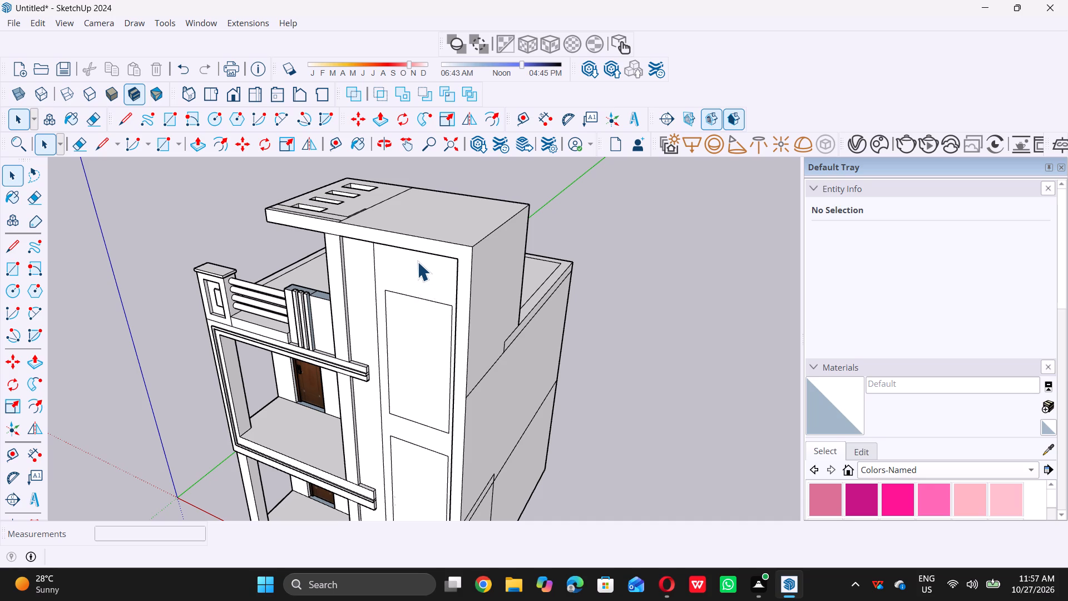
{"action": "scroll", "coordinate": [427, 245], "scroll_direction": "down", "scroll_amount": 5}
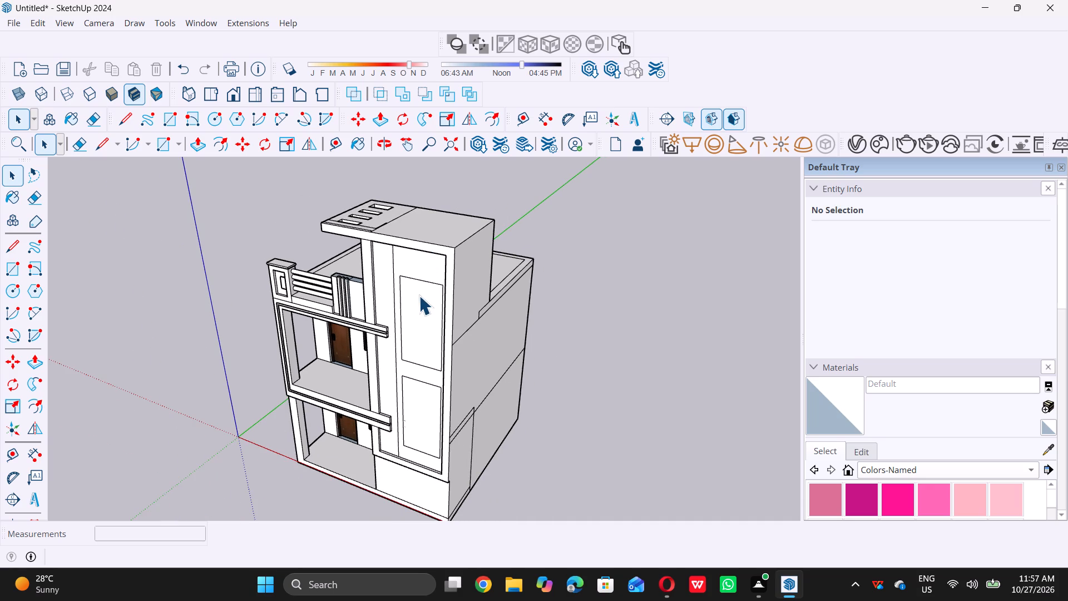
{"action": "scroll", "coordinate": [412, 302], "scroll_direction": "down", "scroll_amount": 3}
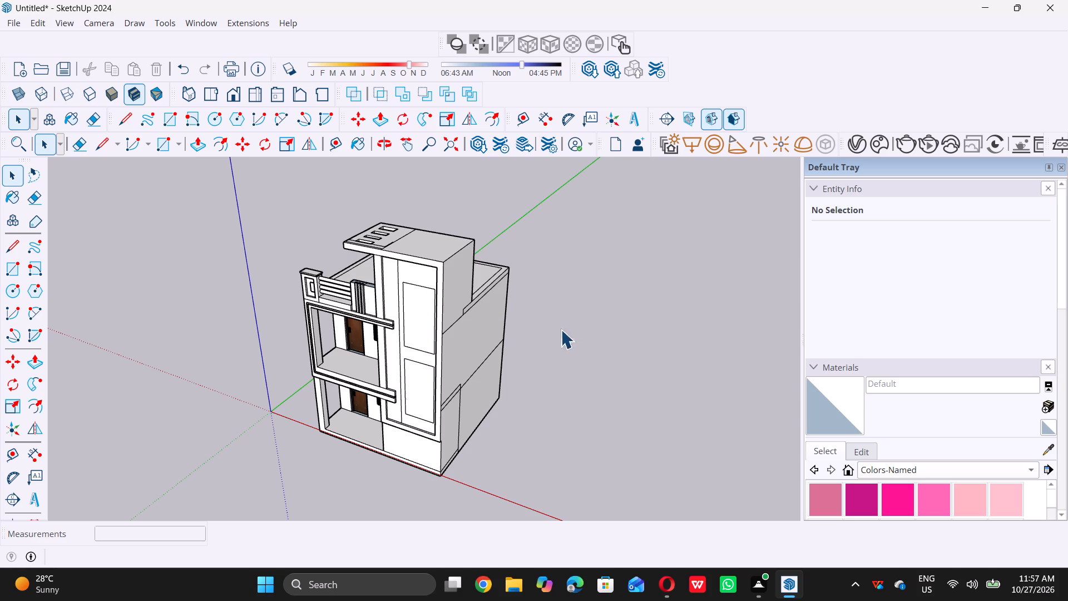
{"action": "scroll", "coordinate": [482, 290], "scroll_direction": "down", "scroll_amount": 4}
{"action": "middle_click_drag", "start_coordinate": [385, 403], "coordinate": [518, 323]}
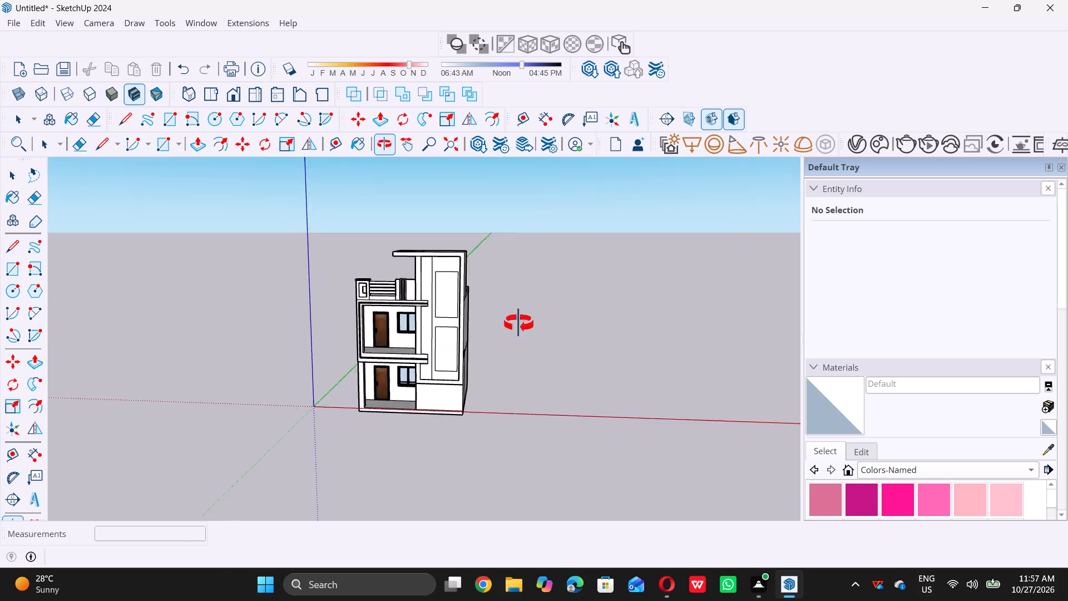
{"action": "middle_click_drag", "start_coordinate": [518, 323], "coordinate": [646, 340]}
{"action": "scroll", "coordinate": [505, 377], "scroll_direction": "up", "scroll_amount": 6}
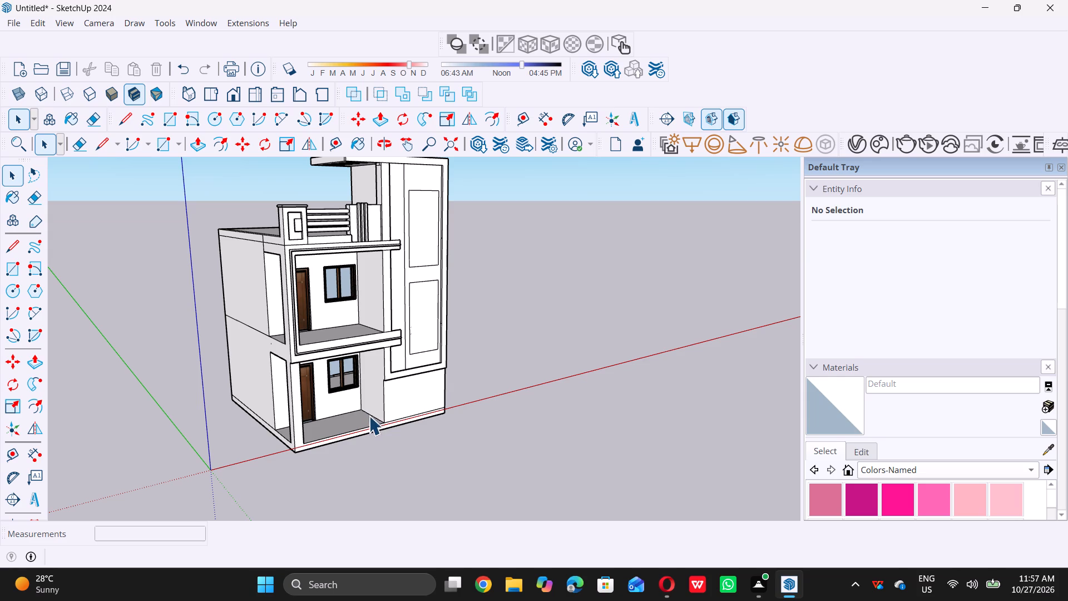
Place a vertical guide on the ground-floor front wall below the tall panel, 3' from the wall's porch-side edge.
{"action": "scroll", "coordinate": [350, 391], "scroll_direction": "down", "scroll_amount": 5}
{"action": "middle_click_drag", "start_coordinate": [384, 421], "coordinate": [275, 314]}
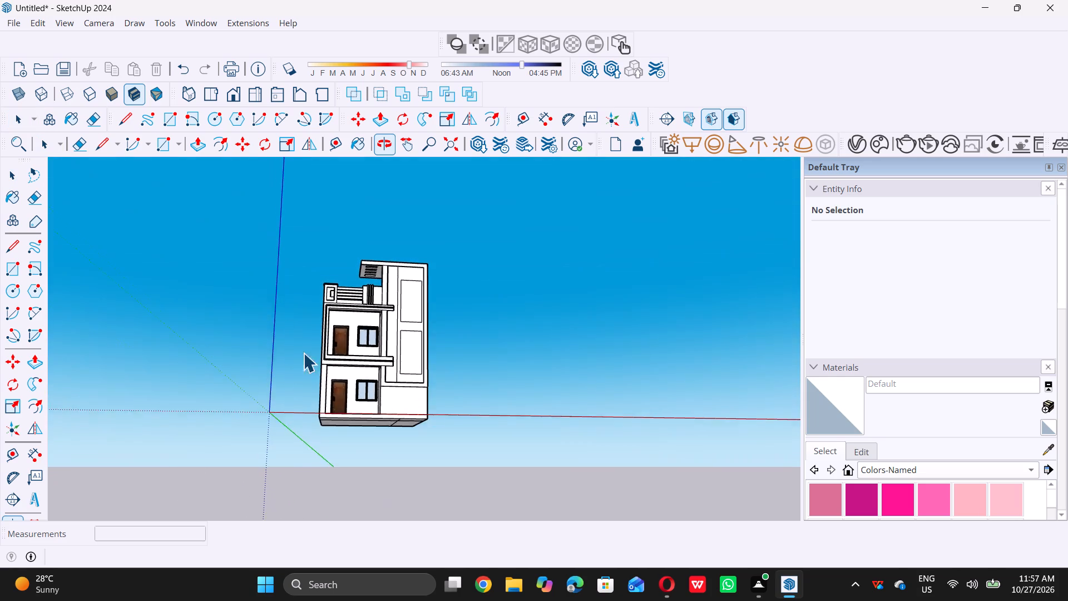
{"action": "scroll", "coordinate": [342, 385], "scroll_direction": "up", "scroll_amount": 5}
{"action": "scroll", "coordinate": [411, 400], "scroll_direction": "up", "scroll_amount": 5}
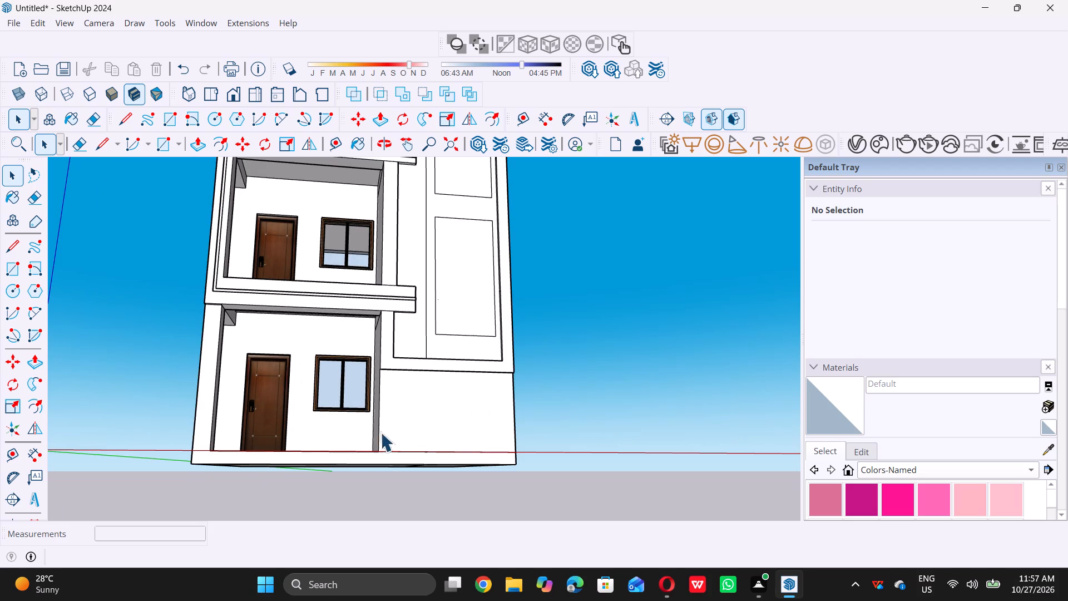
{"action": "middle_click_drag", "start_coordinate": [383, 417], "coordinate": [390, 343]}
{"action": "scroll", "coordinate": [396, 361], "scroll_direction": "up", "scroll_amount": 4}
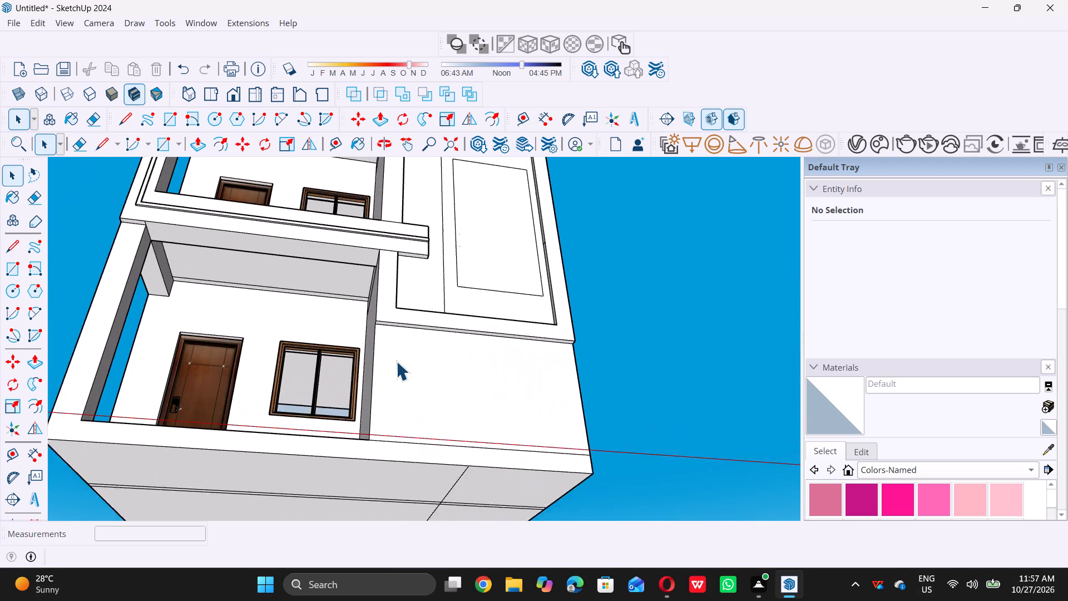
{"action": "scroll", "coordinate": [396, 361], "scroll_direction": "up", "scroll_amount": 1}
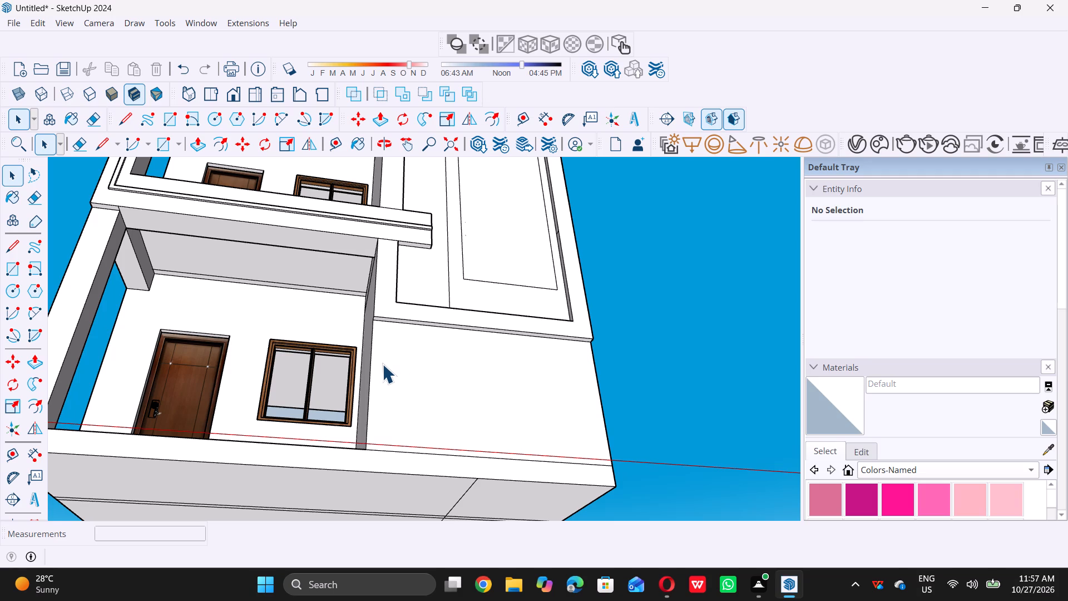
{"action": "middle_click_drag", "start_coordinate": [363, 343], "coordinate": [354, 333]}
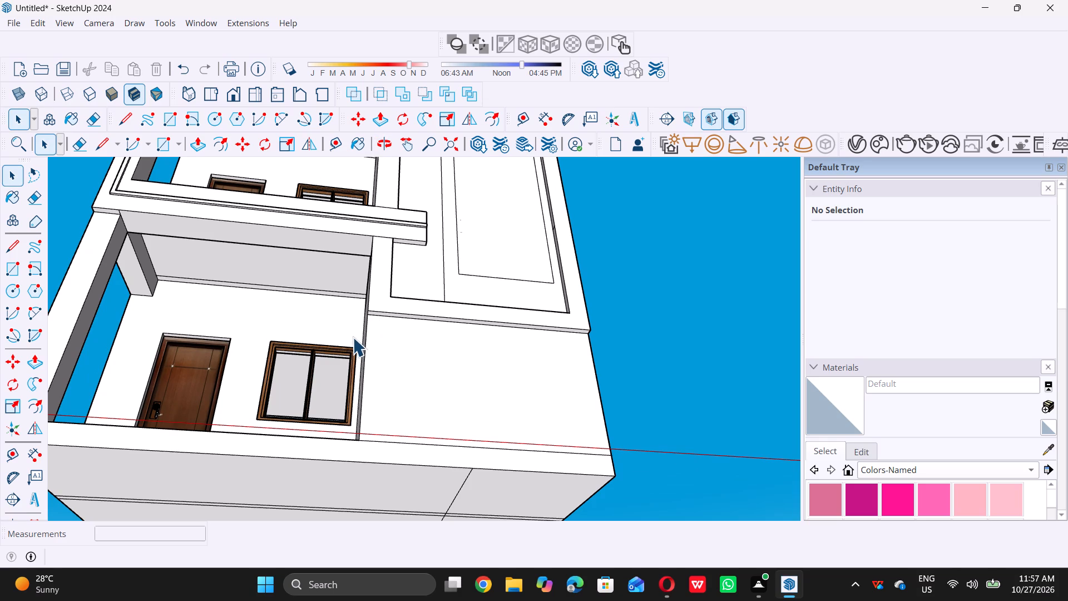
{"action": "key", "text": "t"}
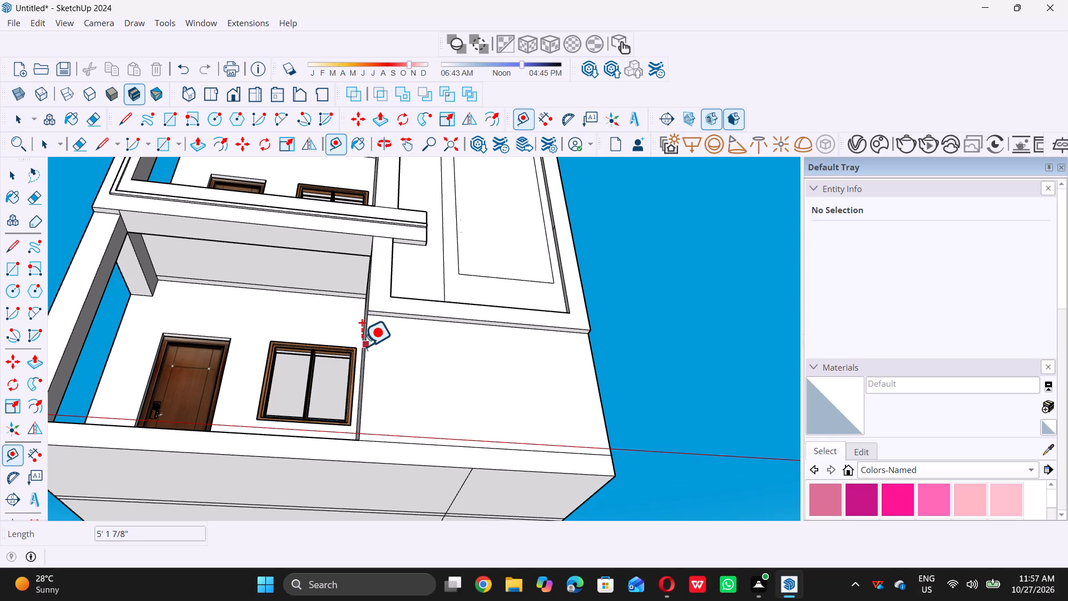
{"action": "scroll", "coordinate": [362, 348], "scroll_direction": "up", "scroll_amount": 3}
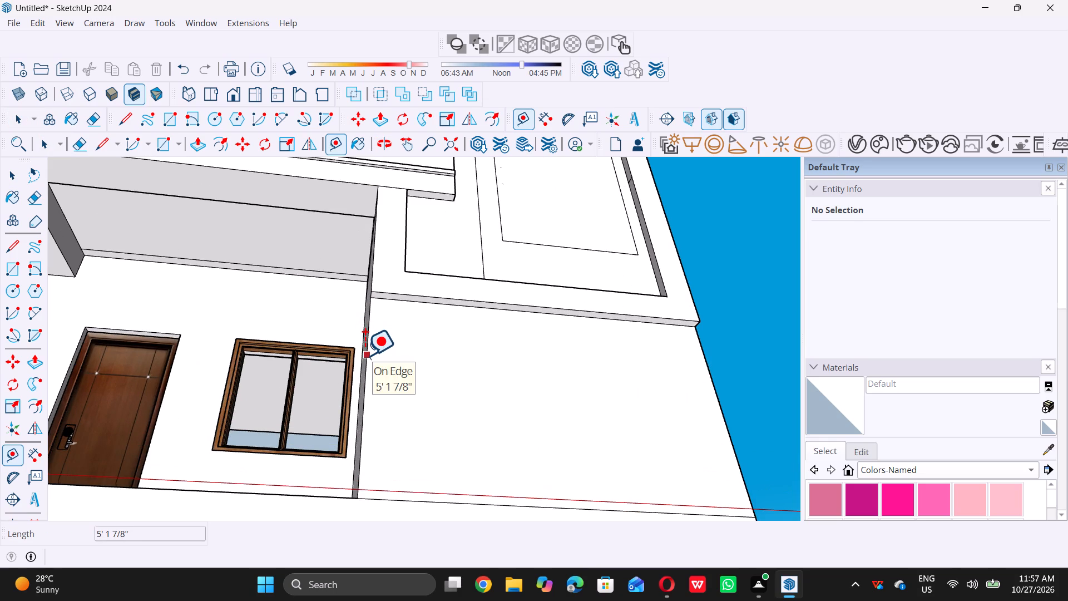
{"action": "left_click", "coordinate": [365, 355]}
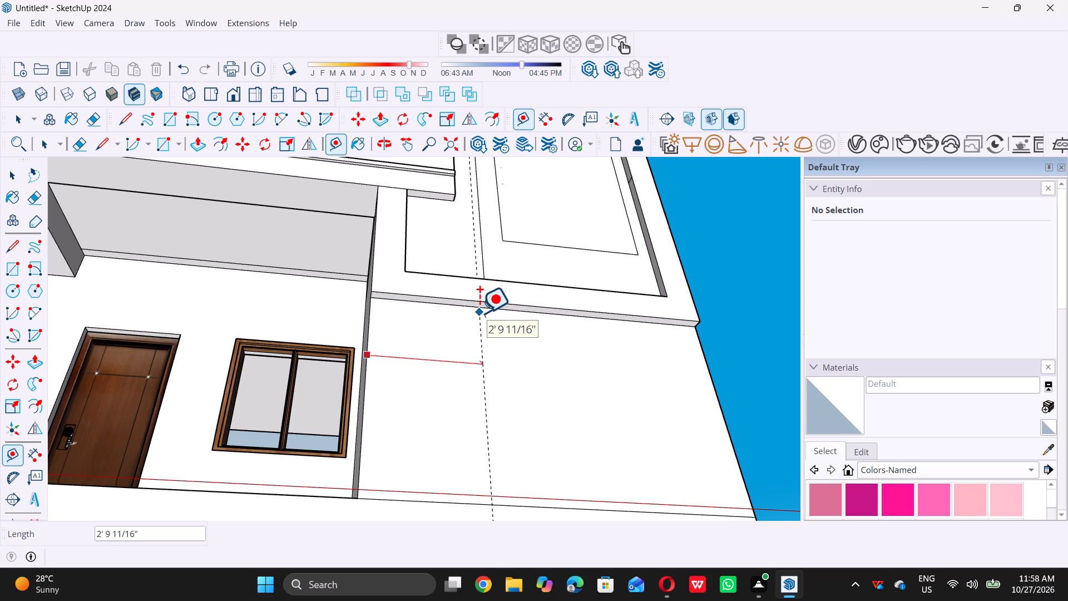
{"action": "key", "text": "3"}
{"action": "key", "text": "apostrophe"}
{"action": "key", "text": "Return"}
{"action": "key", "text": "space"}
Draw a 3' wide rectangle on the ground-floor front wall, from its upper porch-side corner to where the guide meets the base line.
{"action": "scroll", "coordinate": [481, 313], "scroll_direction": "down", "scroll_amount": 2}
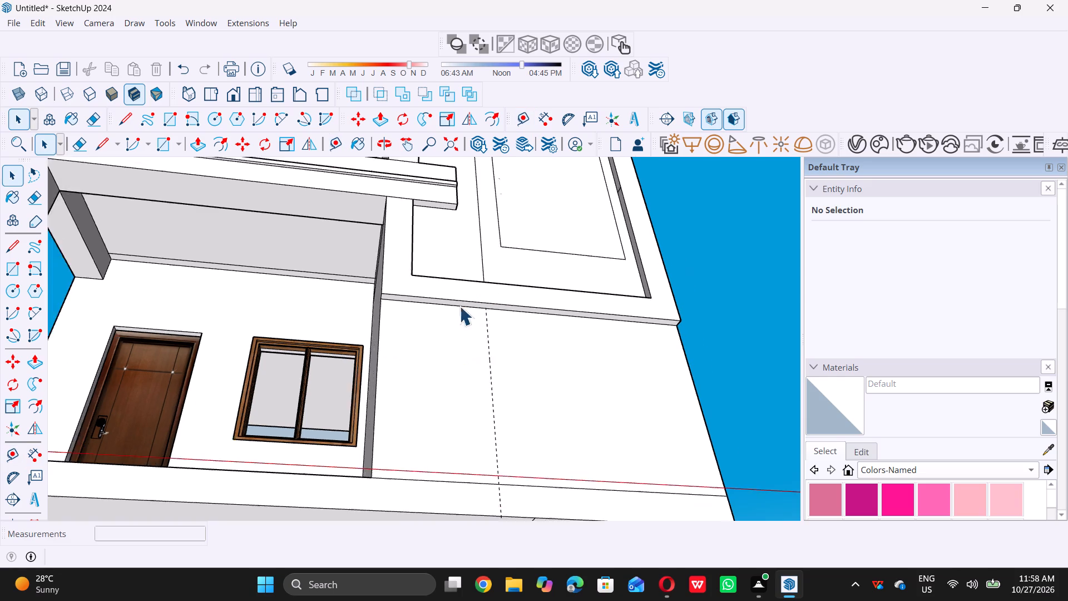
{"action": "scroll", "coordinate": [459, 306], "scroll_direction": "down", "scroll_amount": 6}
{"action": "middle_click_drag", "start_coordinate": [498, 274], "coordinate": [432, 394]}
{"action": "scroll", "coordinate": [434, 392], "scroll_direction": "down", "scroll_amount": 6}
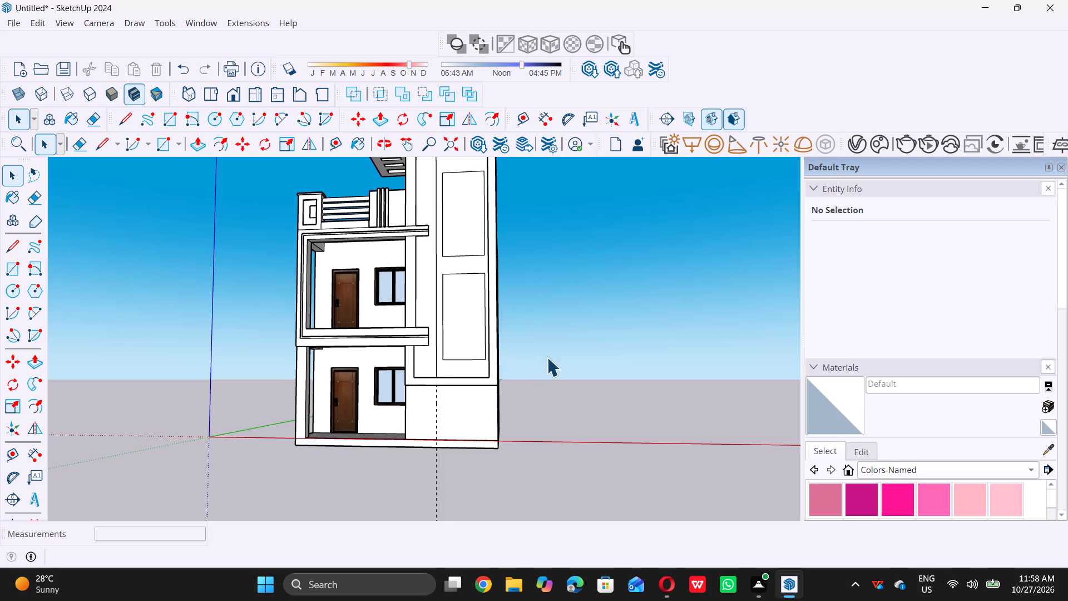
{"action": "scroll", "coordinate": [543, 347], "scroll_direction": "down", "scroll_amount": 3}
{"action": "middle_click_drag", "start_coordinate": [448, 402], "coordinate": [458, 376]}
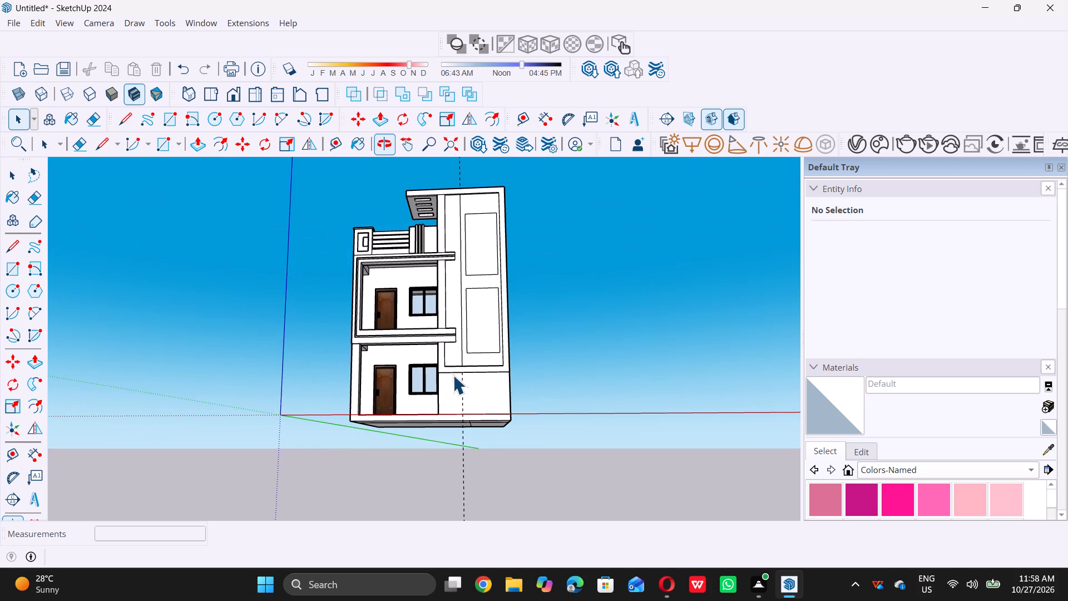
{"action": "scroll", "coordinate": [451, 377], "scroll_direction": "up", "scroll_amount": 11}
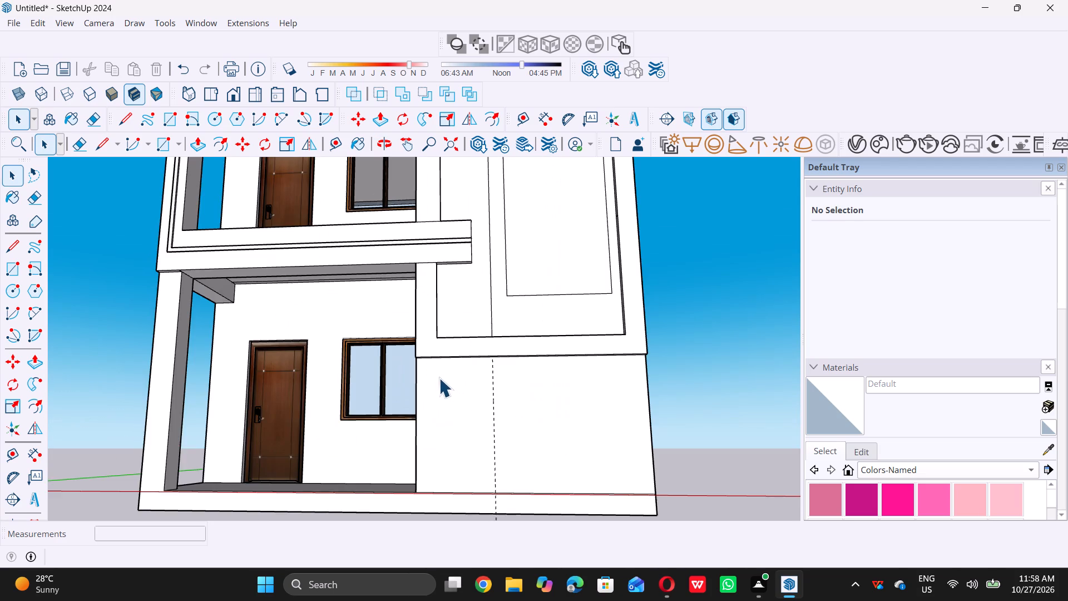
{"action": "scroll", "coordinate": [439, 377], "scroll_direction": "up", "scroll_amount": 1}
{"action": "middle_click_drag", "start_coordinate": [439, 377], "coordinate": [452, 336]}
{"action": "scroll", "coordinate": [453, 337], "scroll_direction": "up", "scroll_amount": 10}
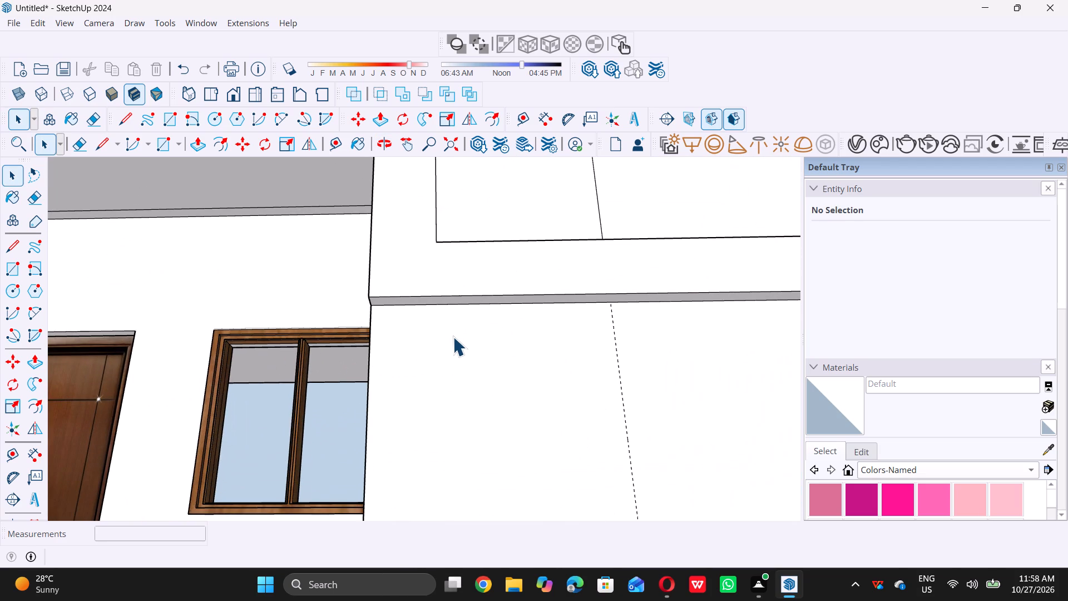
{"action": "key", "text": "r"}
{"action": "scroll", "coordinate": [422, 342], "scroll_direction": "up", "scroll_amount": 4}
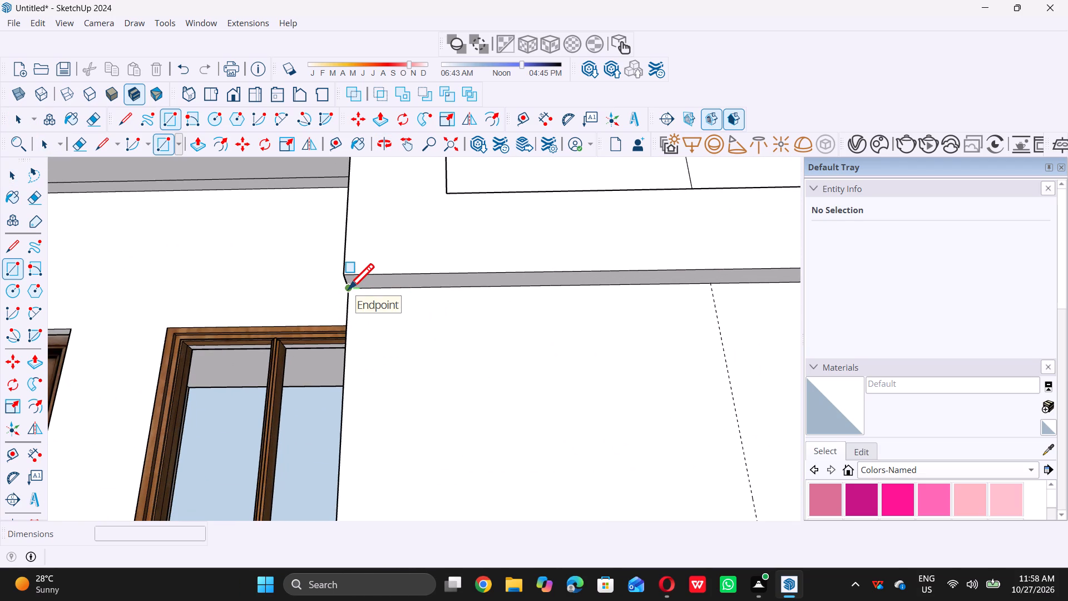
{"action": "left_click", "coordinate": [348, 288]}
{"action": "scroll", "coordinate": [356, 284], "scroll_direction": "down", "scroll_amount": 6}
{"action": "scroll", "coordinate": [430, 357], "scroll_direction": "down", "scroll_amount": 2}
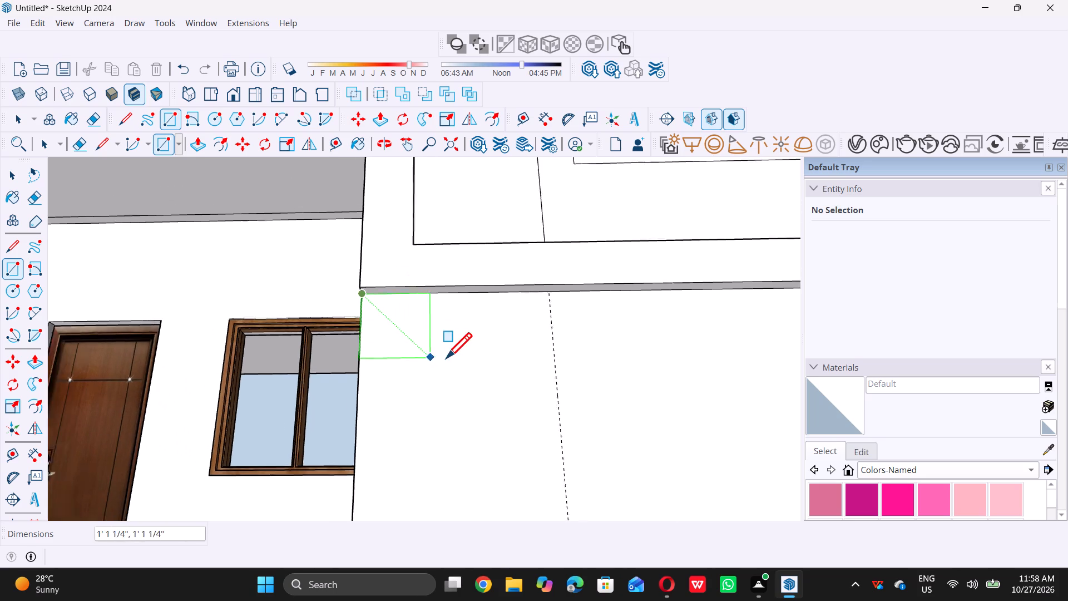
{"action": "scroll", "coordinate": [446, 358], "scroll_direction": "down", "scroll_amount": 7}
{"action": "middle_click_drag", "start_coordinate": [458, 361], "coordinate": [473, 427]}
{"action": "scroll", "coordinate": [512, 472], "scroll_direction": "up", "scroll_amount": 5}
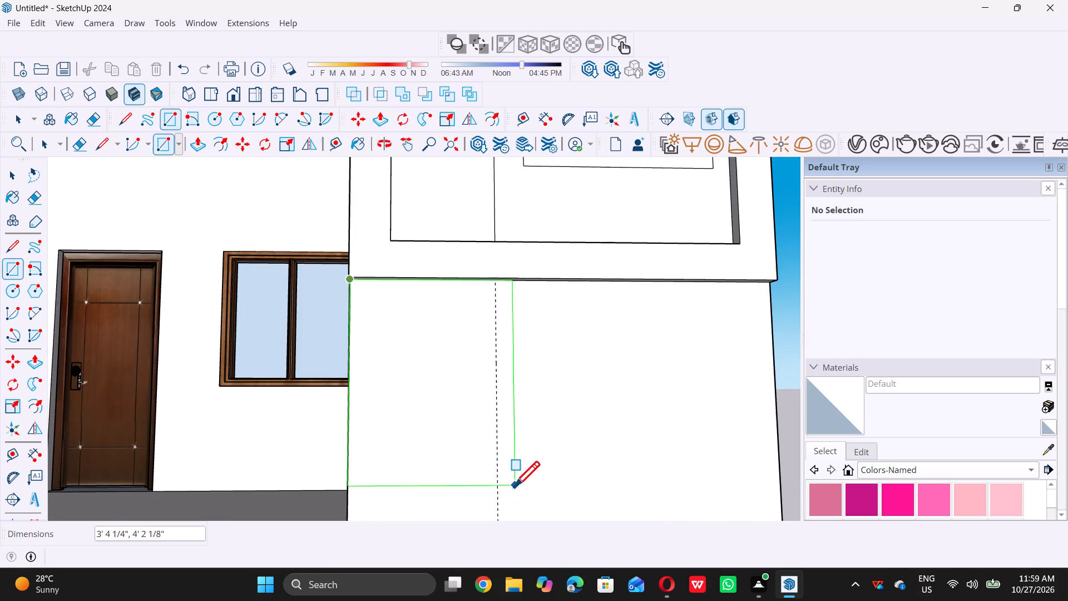
{"action": "scroll", "coordinate": [500, 433], "scroll_direction": "down", "scroll_amount": 5}
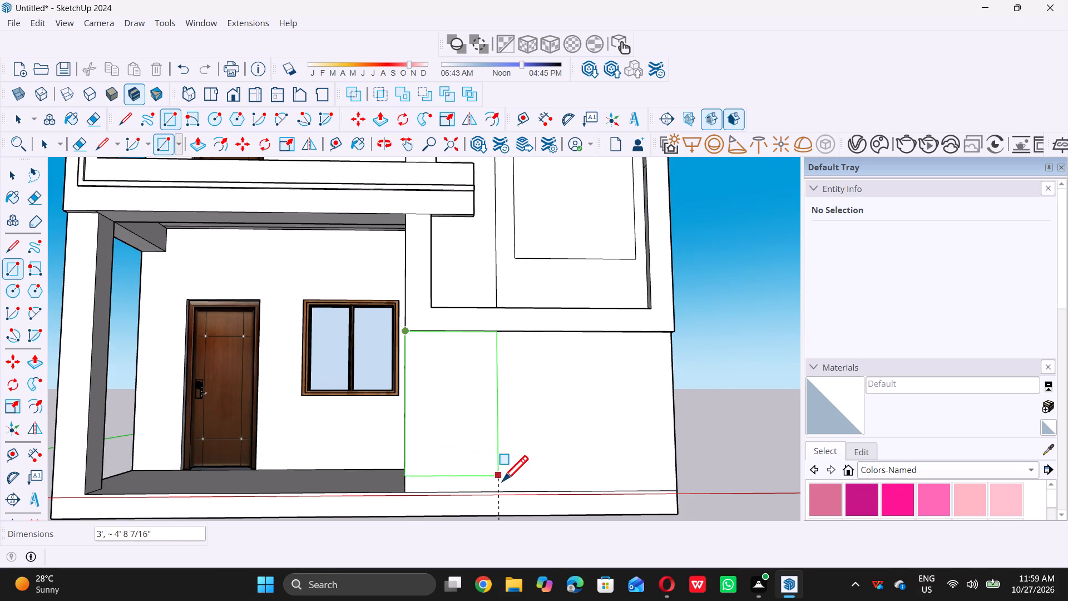
{"action": "left_click", "coordinate": [499, 492]}
{"action": "key", "text": "space"}
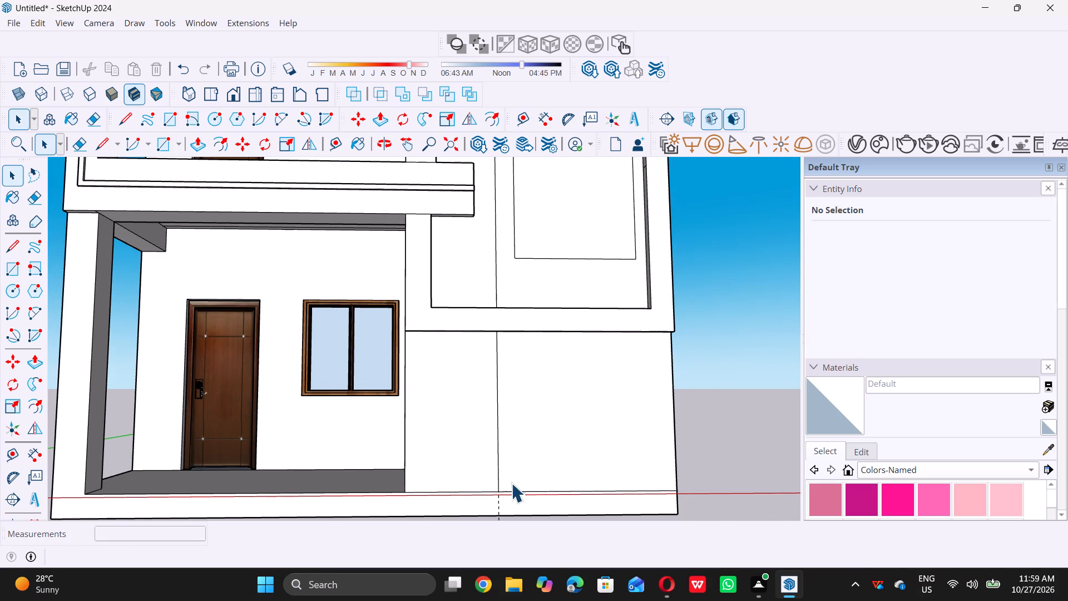
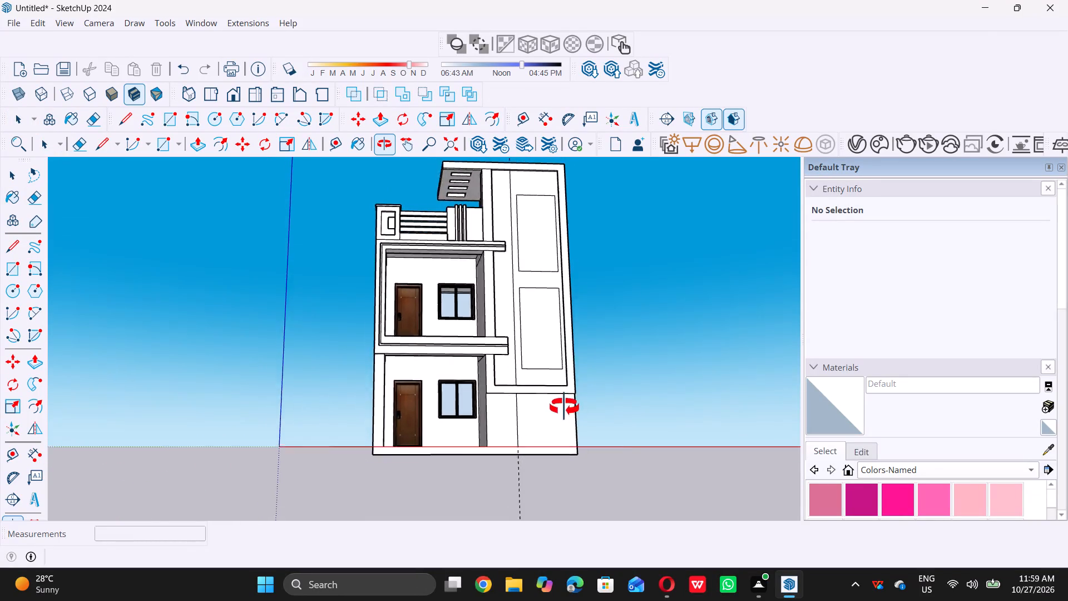
Copy the base edge of the ground-floor wall section farther from the porch straight up by about 4 5/8".
{"action": "middle_click_drag", "start_coordinate": [564, 407], "coordinate": [652, 503]}
{"action": "scroll", "coordinate": [537, 418], "scroll_direction": "up", "scroll_amount": 11}
{"action": "scroll", "coordinate": [449, 415], "scroll_direction": "up", "scroll_amount": 5}
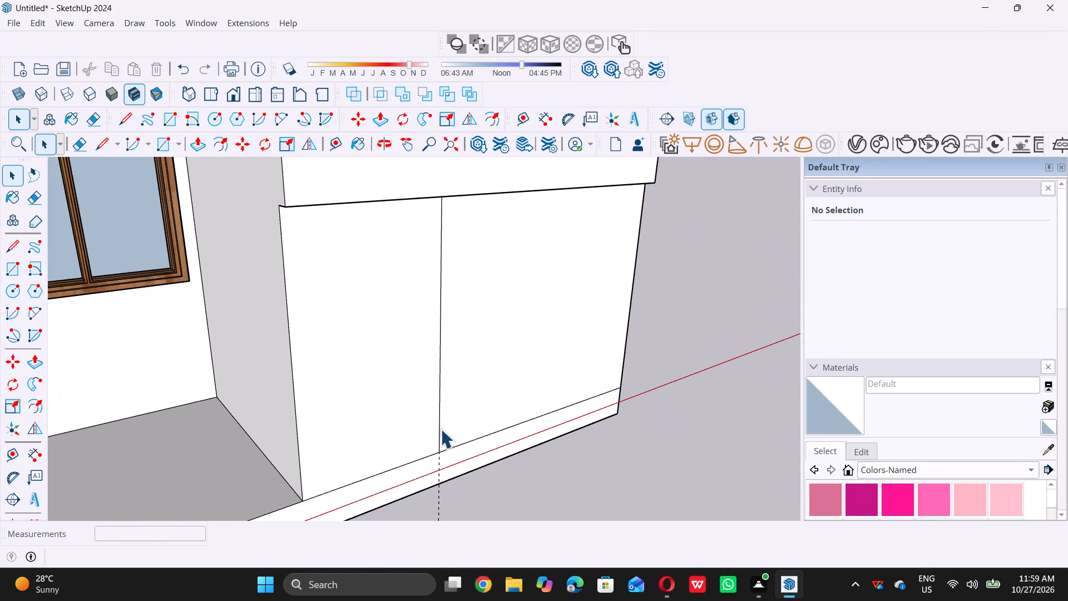
{"action": "double_click", "coordinate": [453, 445]}
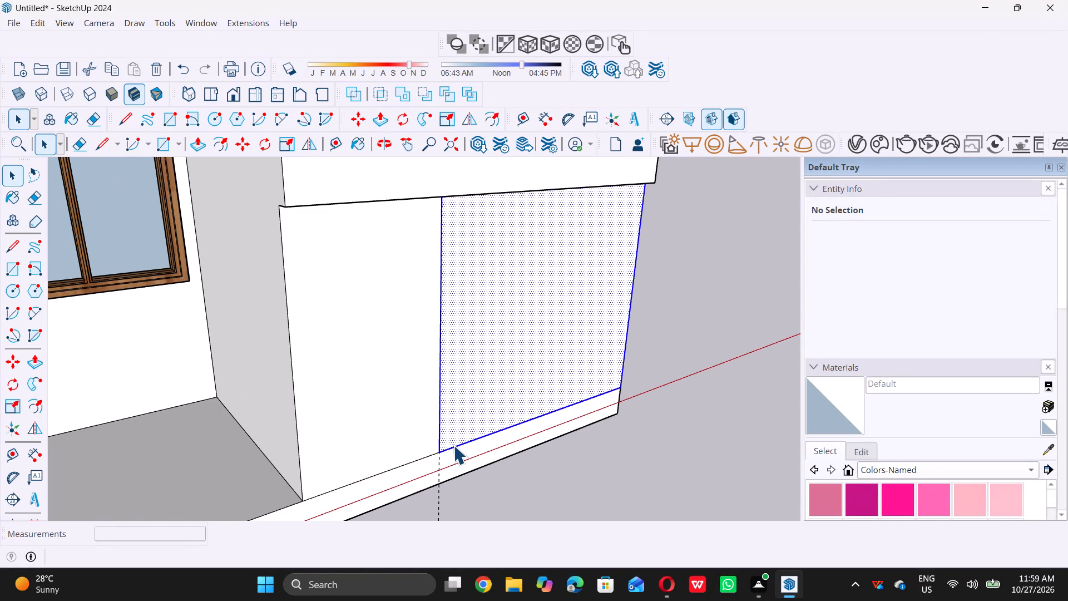
{"action": "left_click", "coordinate": [744, 393]}
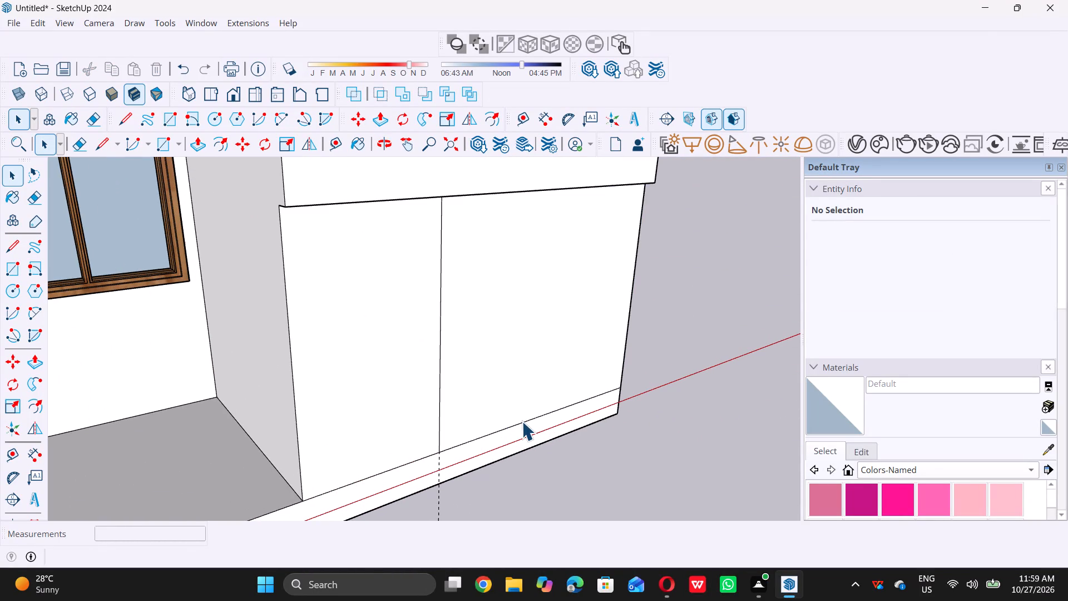
{"action": "left_click", "coordinate": [522, 422]}
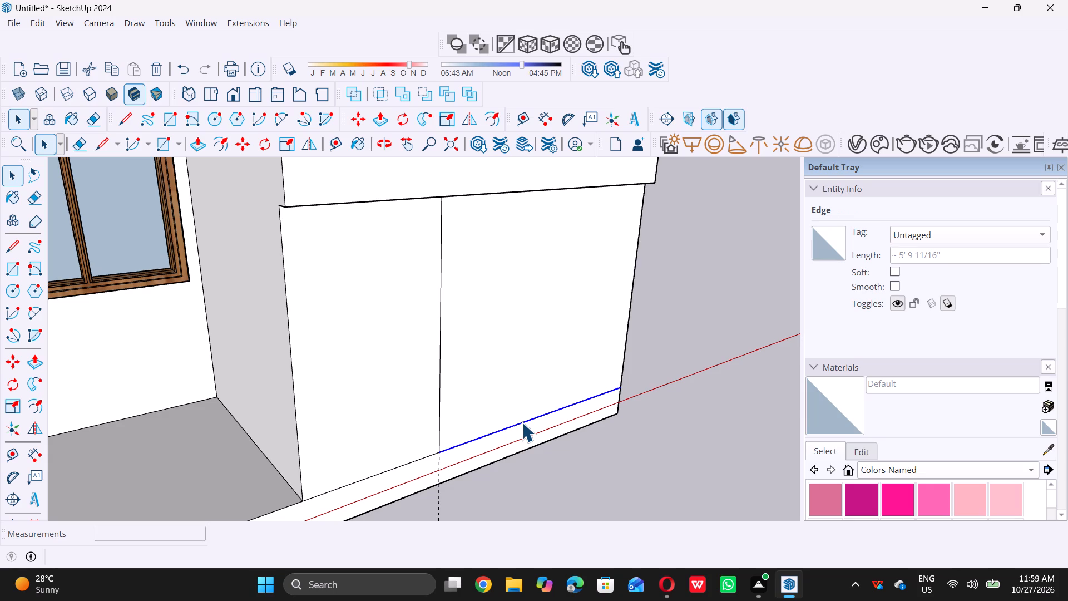
{"action": "key", "text": "m"}
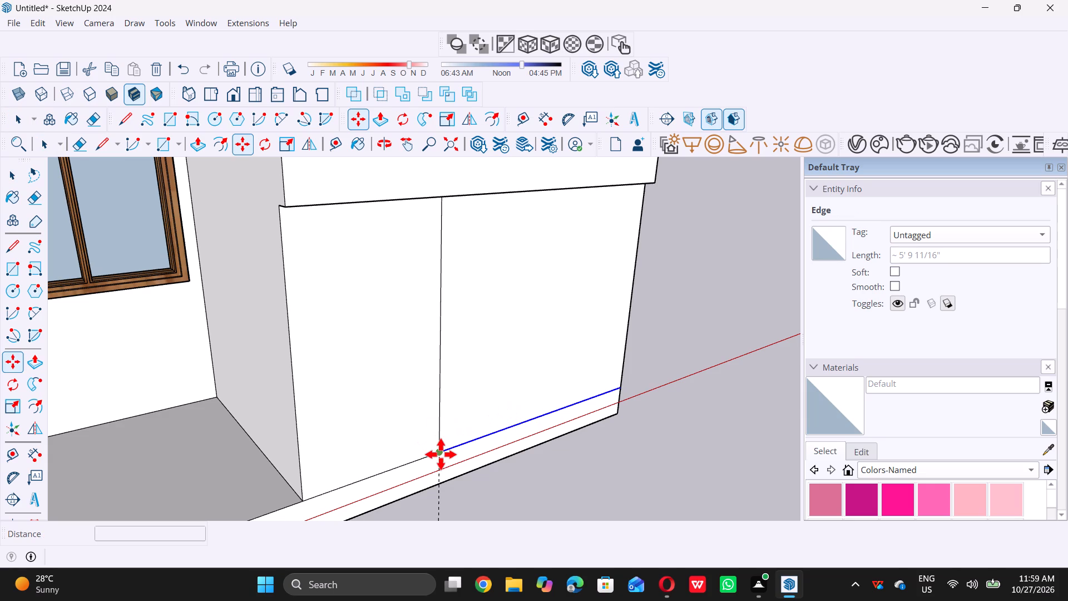
{"action": "left_click", "coordinate": [441, 454]}
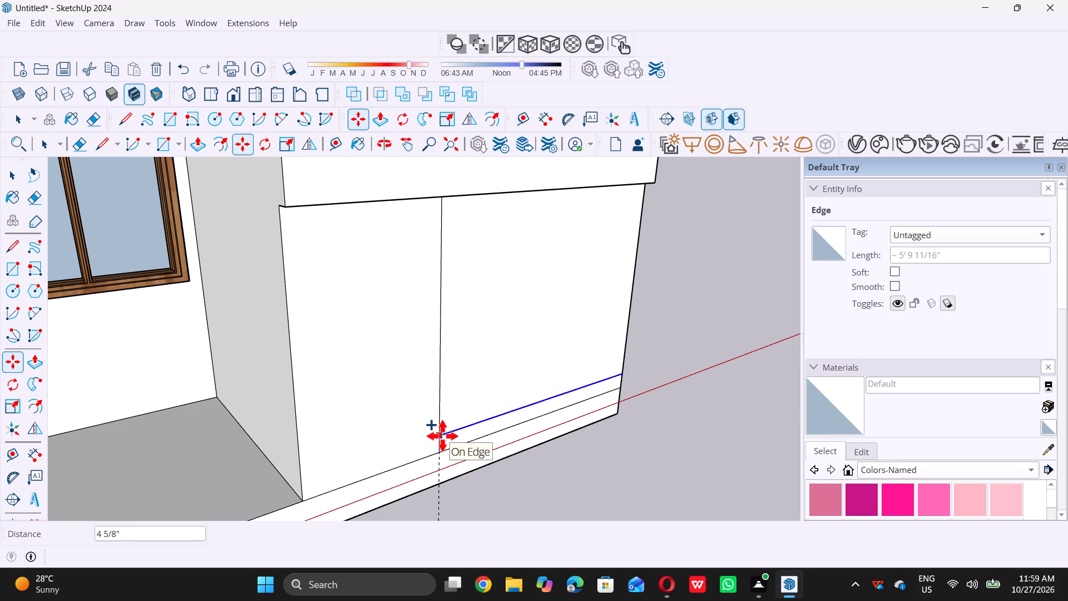
{"action": "scroll", "coordinate": [441, 434], "scroll_direction": "up", "scroll_amount": 3}
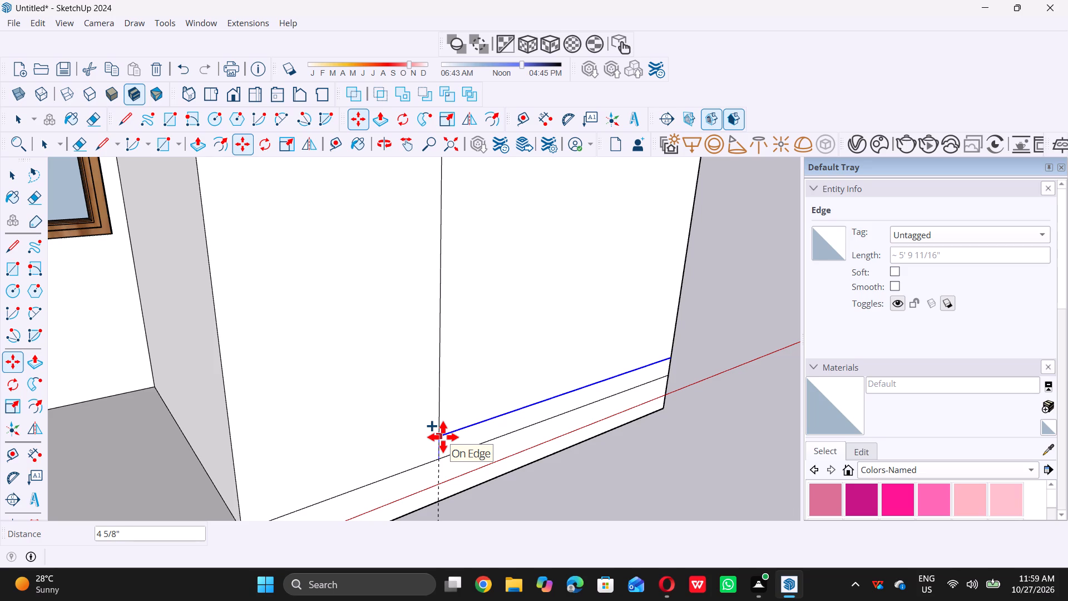
{"action": "left_click", "coordinate": [443, 437]}
{"action": "key", "text": "space"}
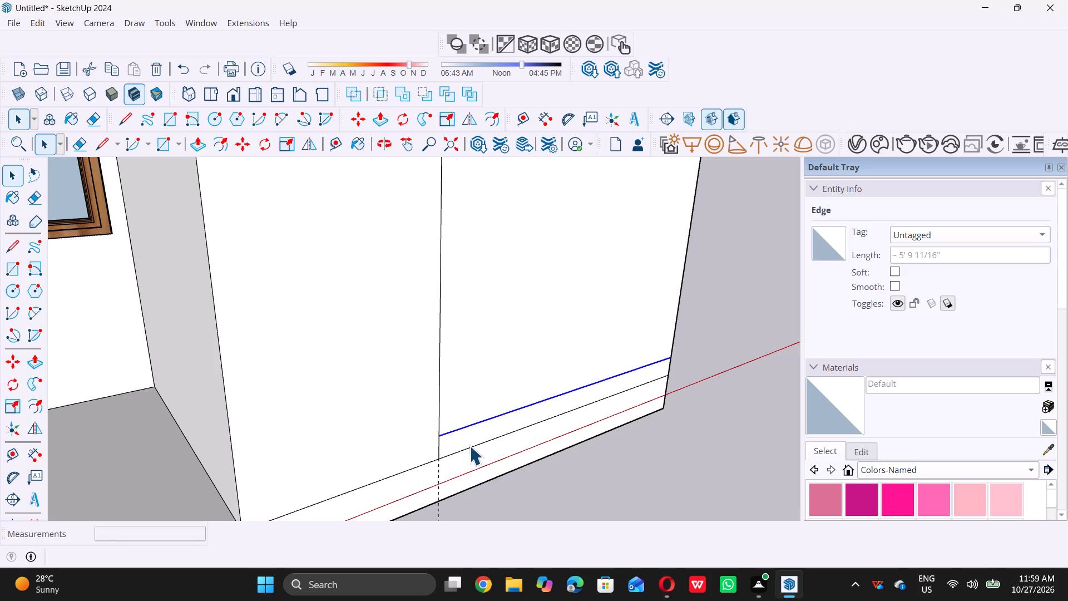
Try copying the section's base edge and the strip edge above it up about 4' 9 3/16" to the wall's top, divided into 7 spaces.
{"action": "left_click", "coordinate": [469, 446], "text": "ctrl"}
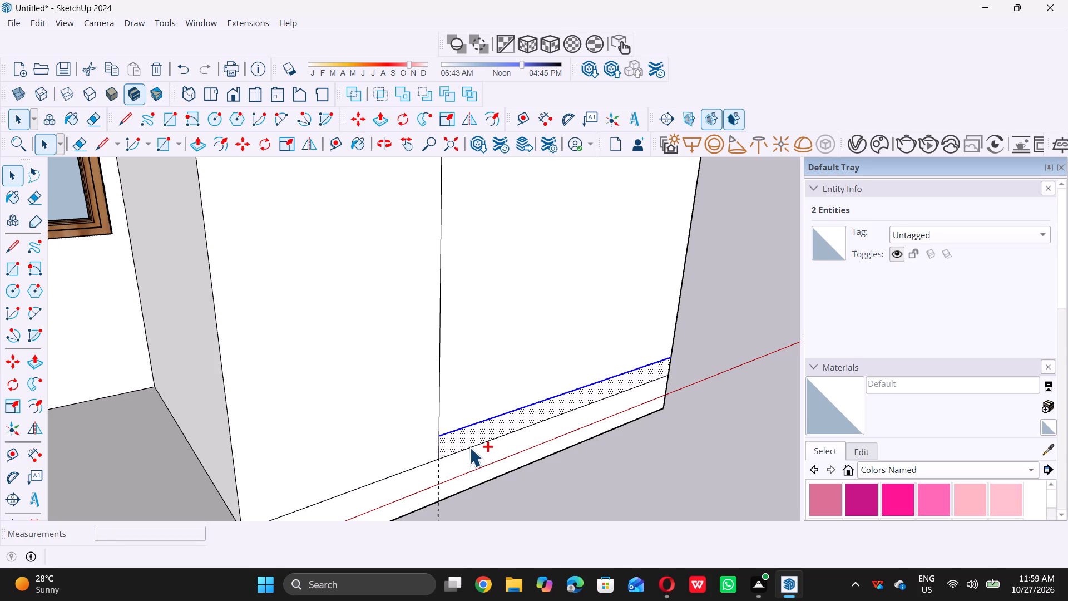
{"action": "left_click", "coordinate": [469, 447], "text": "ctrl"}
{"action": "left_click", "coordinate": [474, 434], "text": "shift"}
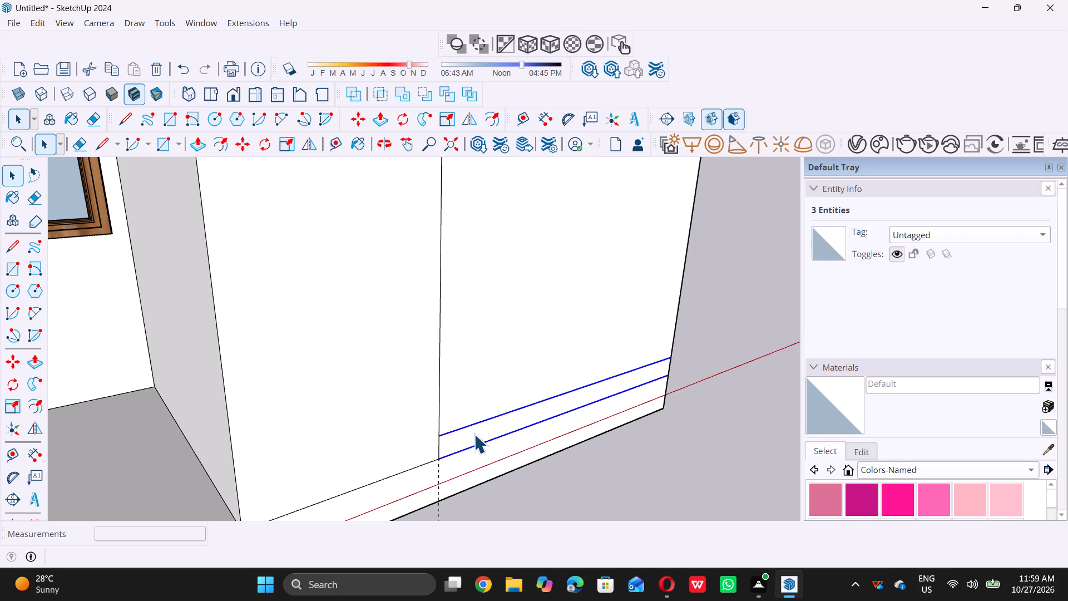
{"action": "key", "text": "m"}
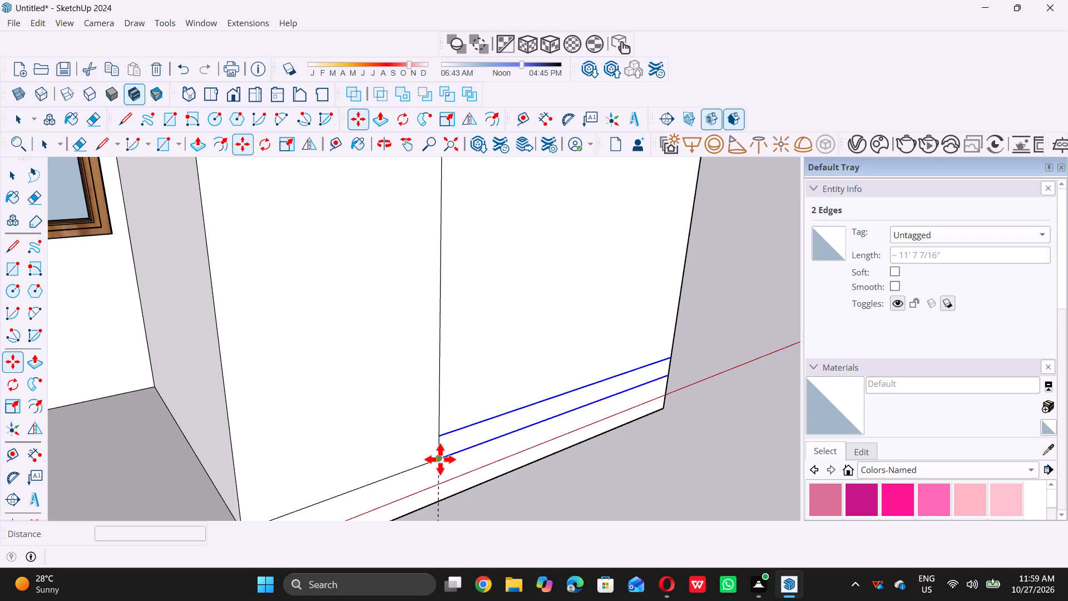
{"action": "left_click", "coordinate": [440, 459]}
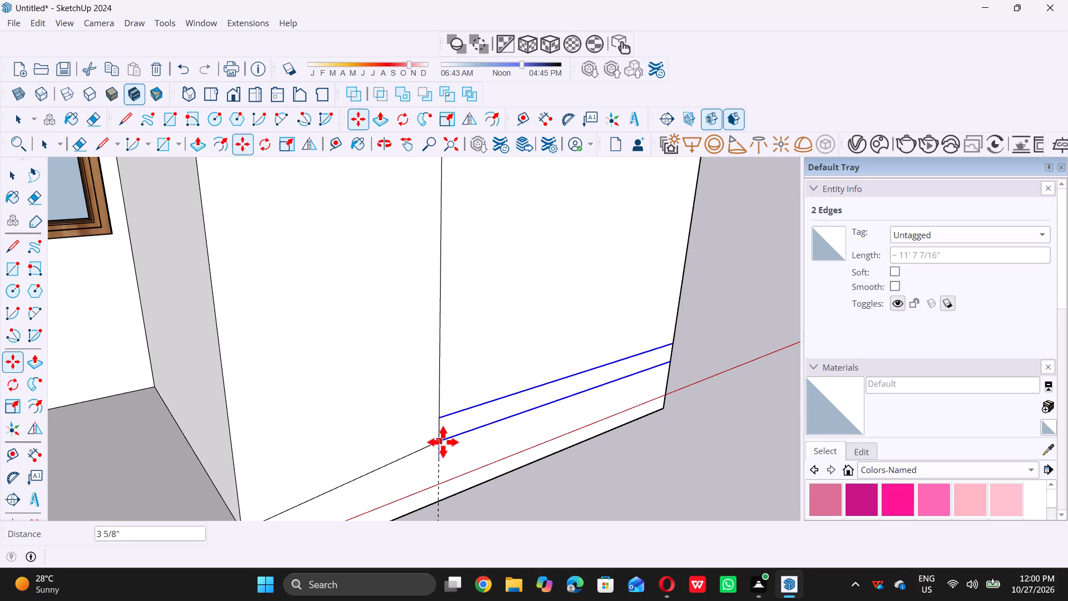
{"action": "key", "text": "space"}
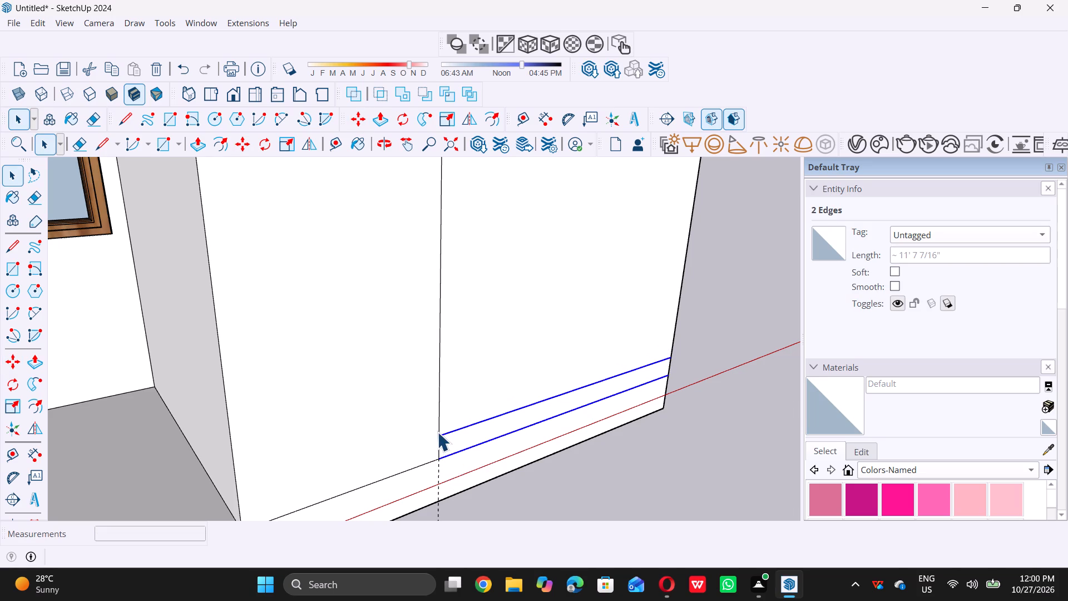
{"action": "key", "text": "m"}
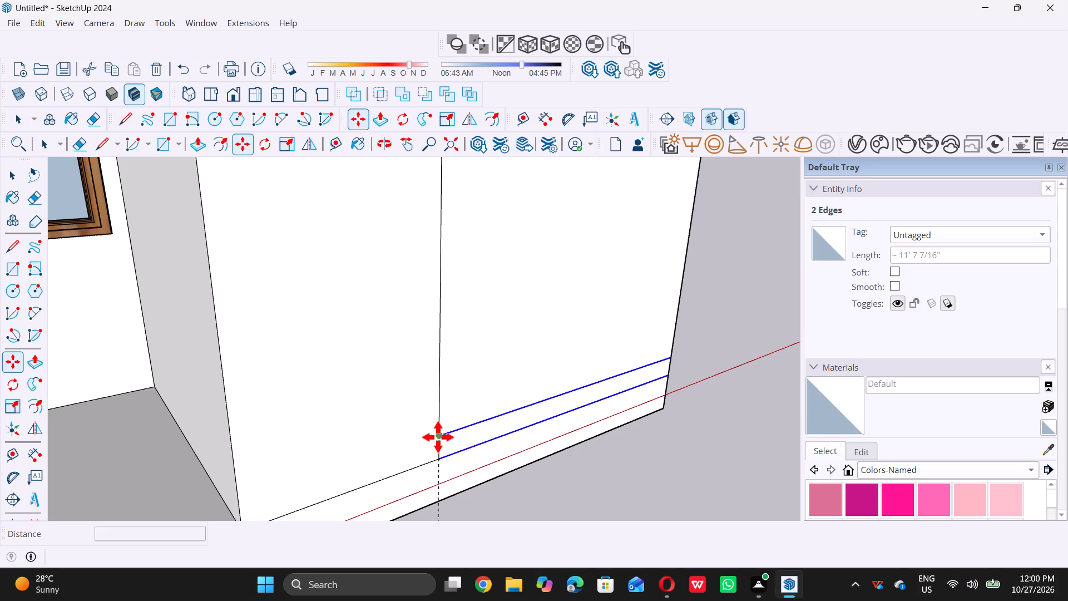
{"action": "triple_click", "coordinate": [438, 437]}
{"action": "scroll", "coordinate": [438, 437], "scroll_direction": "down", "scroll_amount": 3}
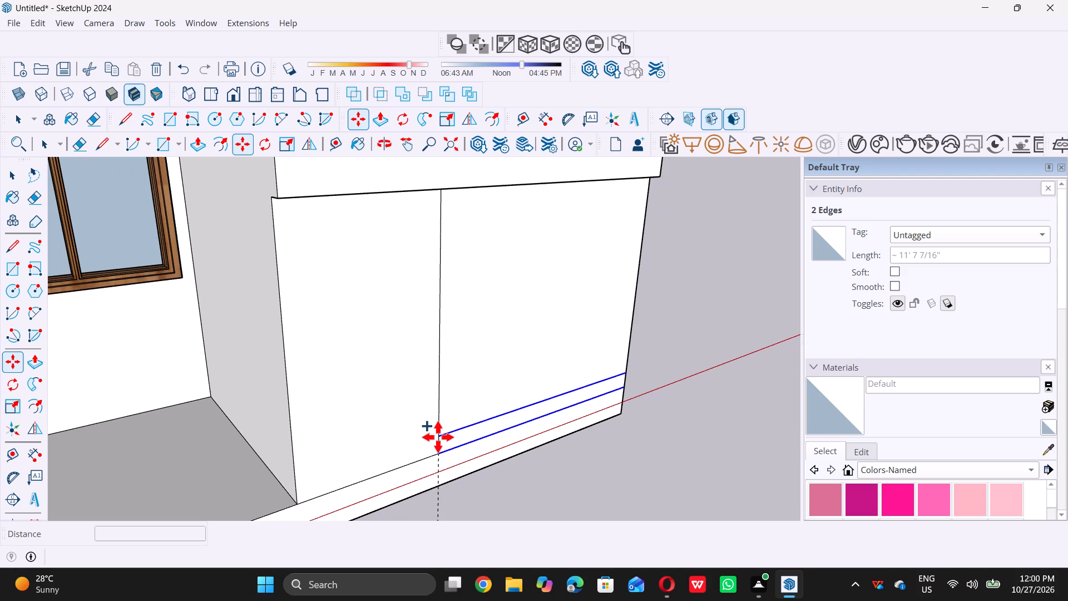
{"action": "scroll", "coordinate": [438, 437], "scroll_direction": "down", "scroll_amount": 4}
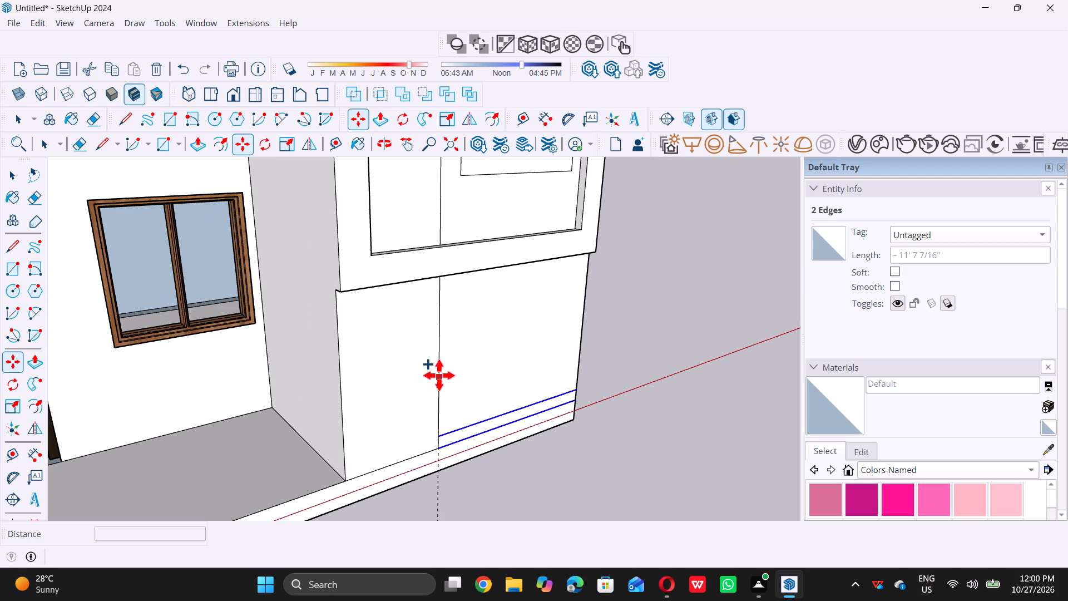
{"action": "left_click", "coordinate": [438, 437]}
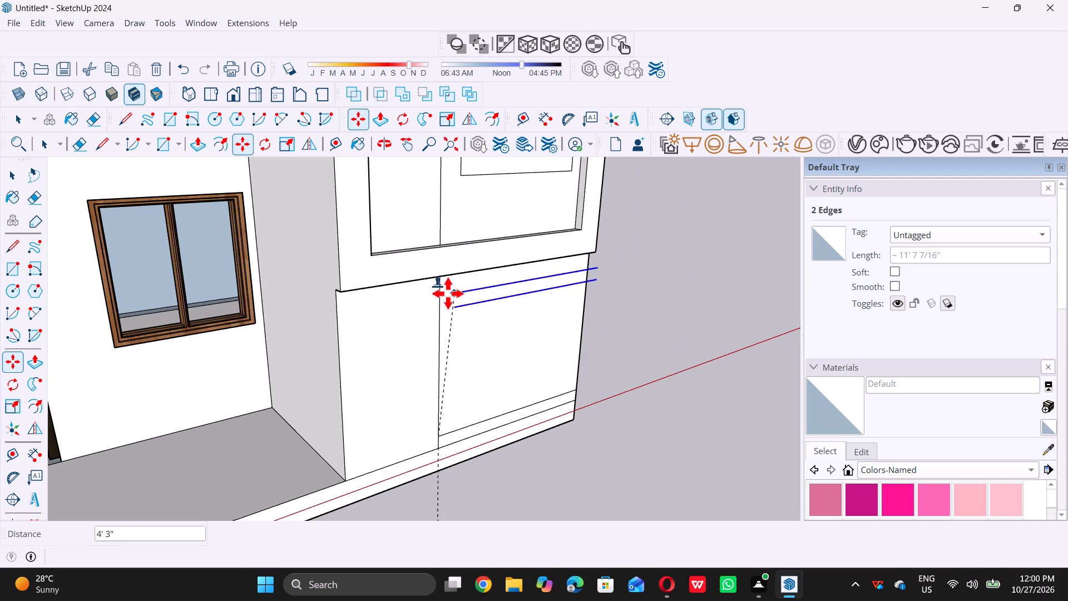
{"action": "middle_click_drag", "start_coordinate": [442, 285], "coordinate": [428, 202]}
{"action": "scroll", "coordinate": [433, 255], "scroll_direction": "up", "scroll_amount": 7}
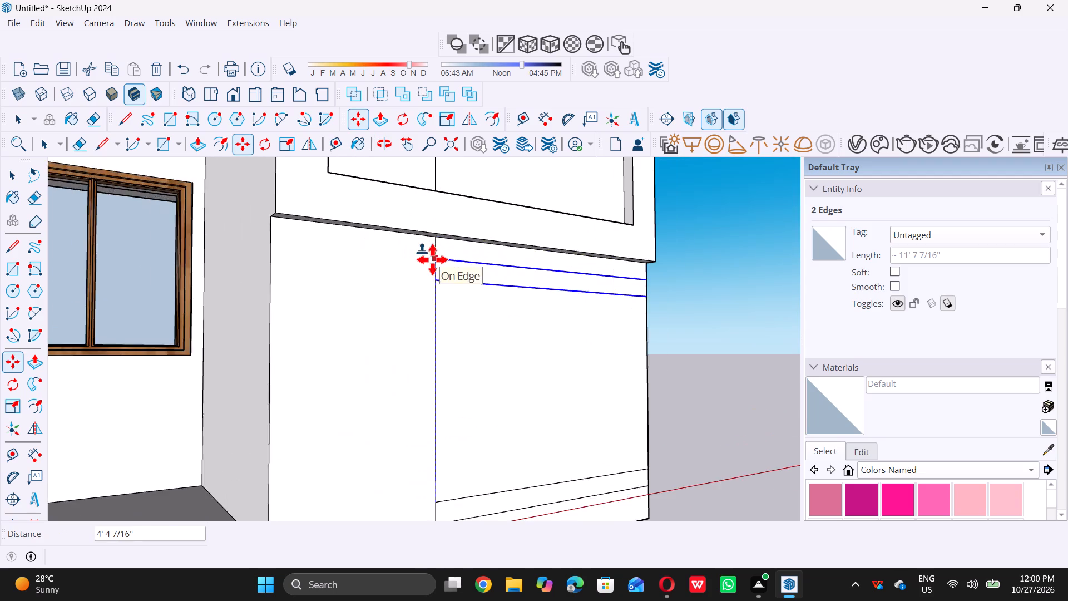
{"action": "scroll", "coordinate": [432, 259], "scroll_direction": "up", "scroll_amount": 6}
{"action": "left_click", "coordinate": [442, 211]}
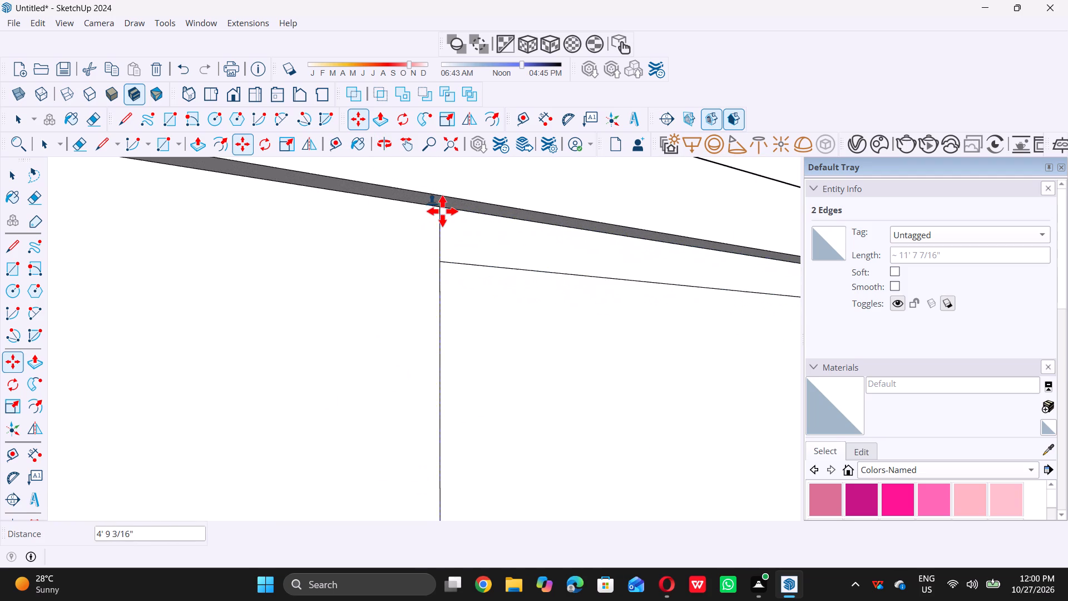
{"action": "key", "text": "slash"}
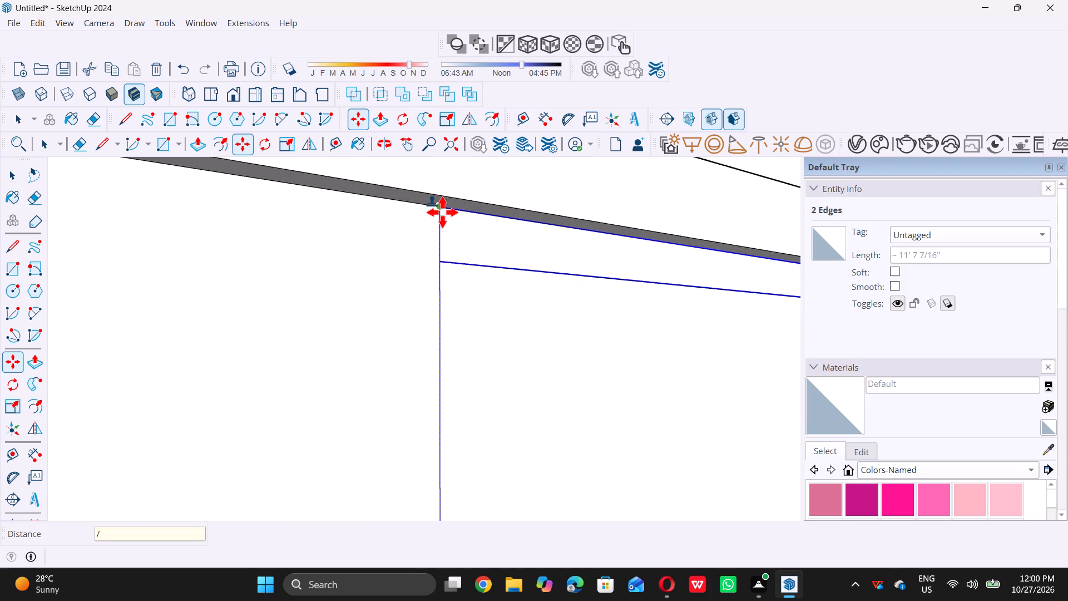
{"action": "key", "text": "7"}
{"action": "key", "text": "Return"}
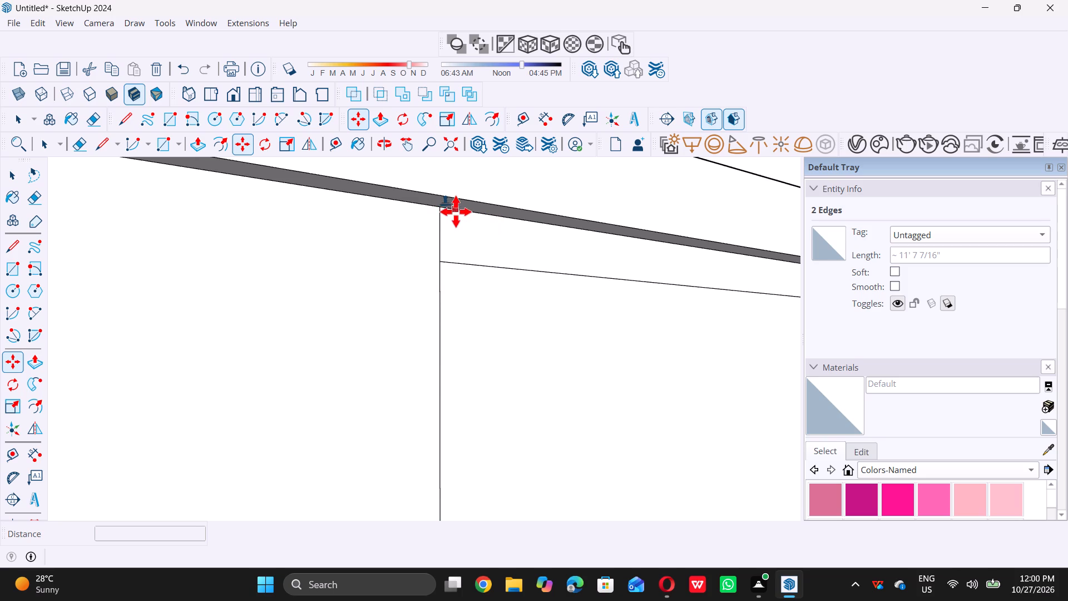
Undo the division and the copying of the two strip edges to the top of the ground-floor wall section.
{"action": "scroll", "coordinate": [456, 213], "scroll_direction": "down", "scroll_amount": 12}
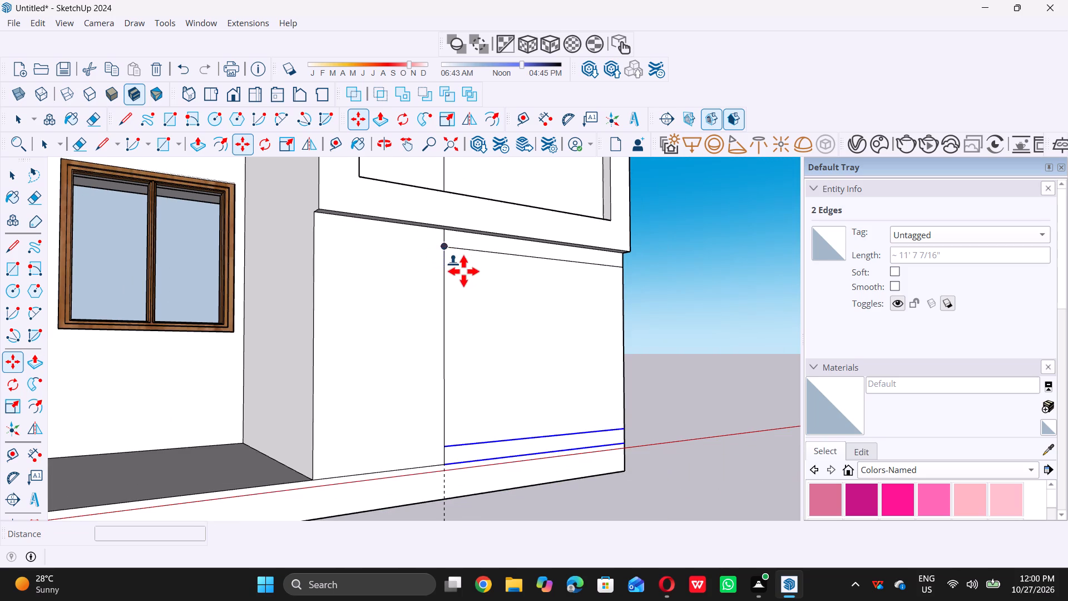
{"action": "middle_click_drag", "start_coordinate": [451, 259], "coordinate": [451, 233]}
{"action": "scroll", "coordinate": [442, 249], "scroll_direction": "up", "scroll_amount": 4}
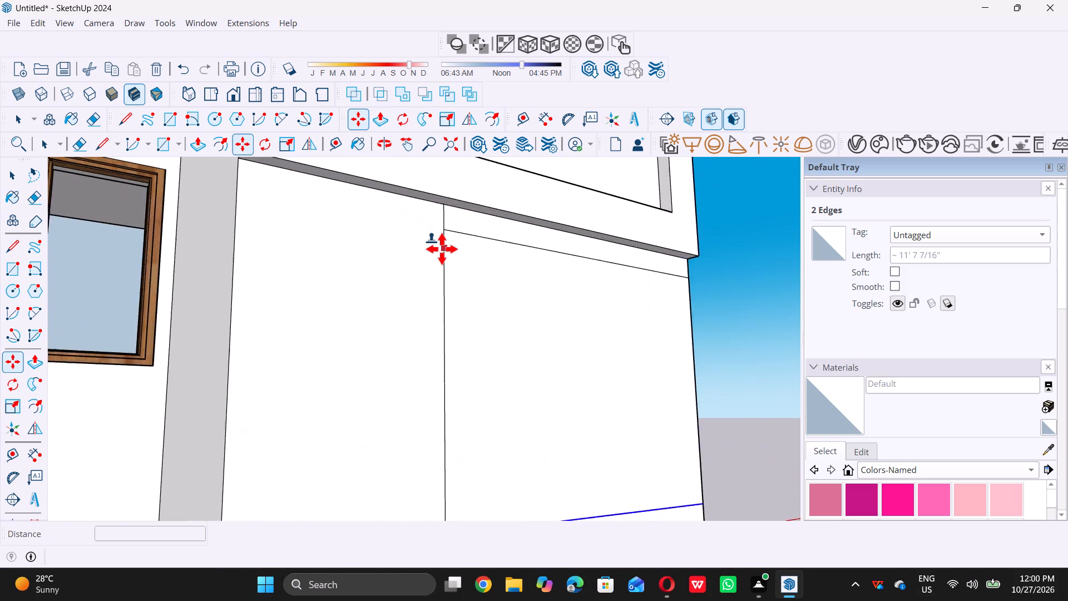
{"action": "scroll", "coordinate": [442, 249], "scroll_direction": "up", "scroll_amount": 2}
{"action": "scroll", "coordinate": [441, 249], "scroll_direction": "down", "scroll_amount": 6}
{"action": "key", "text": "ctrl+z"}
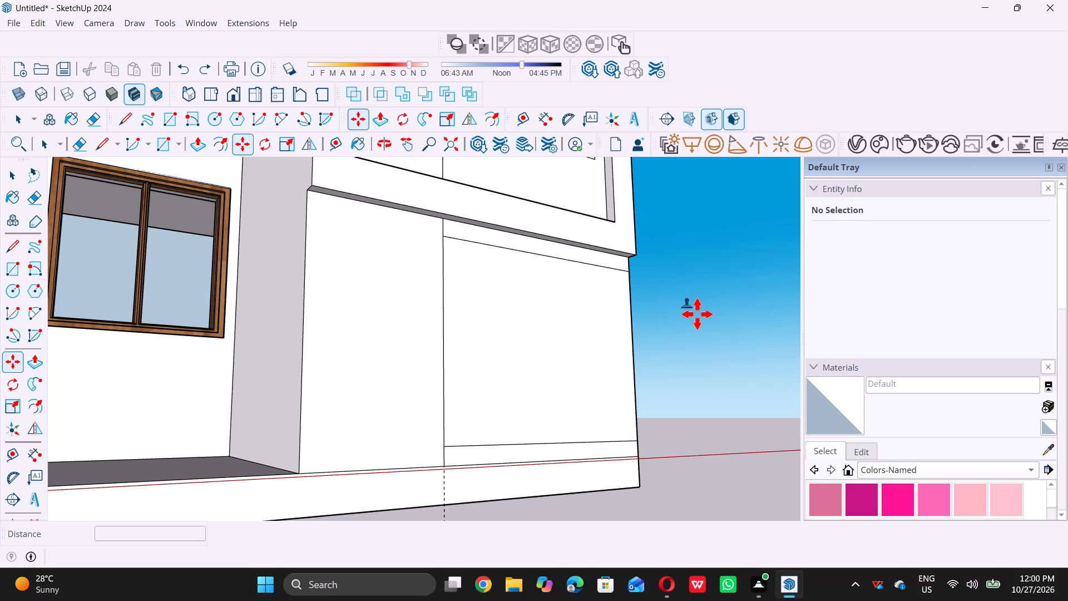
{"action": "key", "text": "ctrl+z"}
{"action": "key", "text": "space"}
Turn on shadows for the whole building model.
{"action": "scroll", "coordinate": [657, 349], "scroll_direction": "down", "scroll_amount": 3}
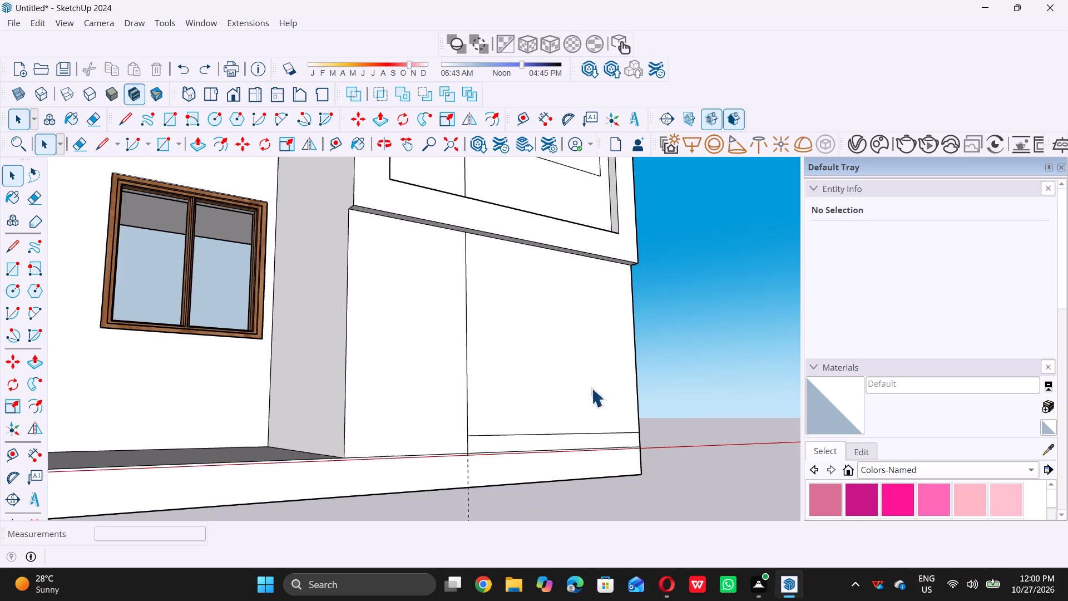
{"action": "scroll", "coordinate": [591, 388], "scroll_direction": "down", "scroll_amount": 12}
{"action": "scroll", "coordinate": [467, 299], "scroll_direction": "down", "scroll_amount": 4}
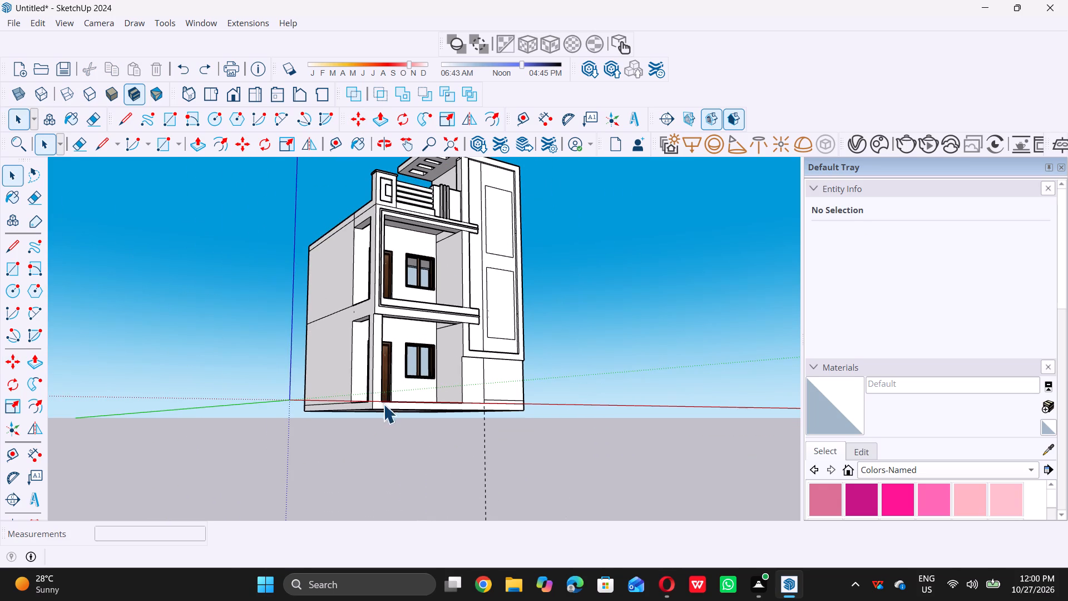
{"action": "scroll", "coordinate": [548, 221], "scroll_direction": "up", "scroll_amount": 1}
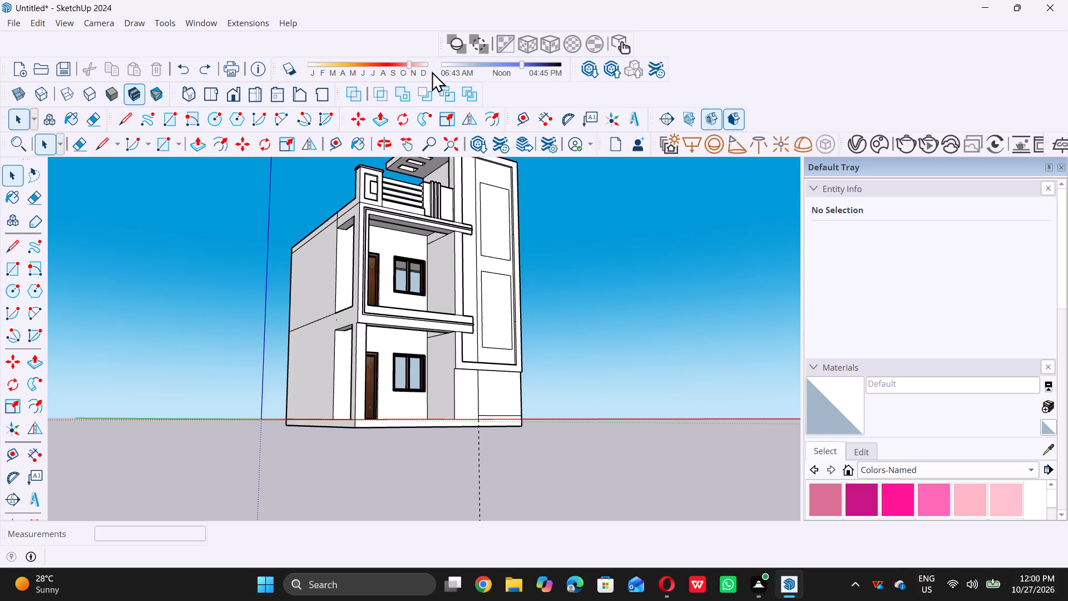
{"action": "scroll", "coordinate": [355, 264], "scroll_direction": "down", "scroll_amount": 10}
{"action": "middle_click_drag", "start_coordinate": [452, 262], "coordinate": [301, 354]}
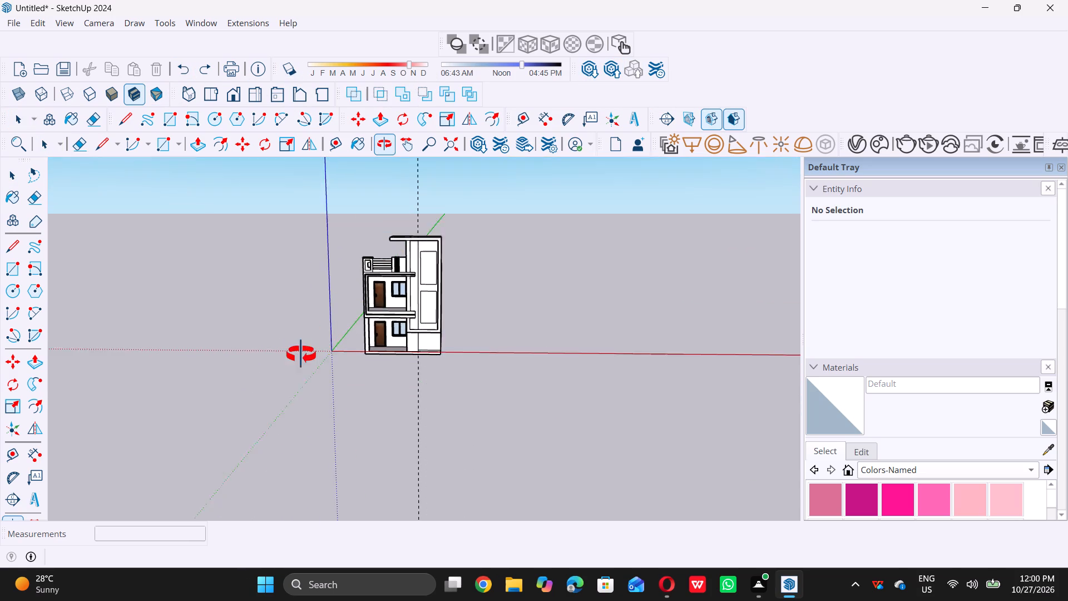
{"action": "middle_click_drag", "start_coordinate": [301, 354], "coordinate": [319, 341]}
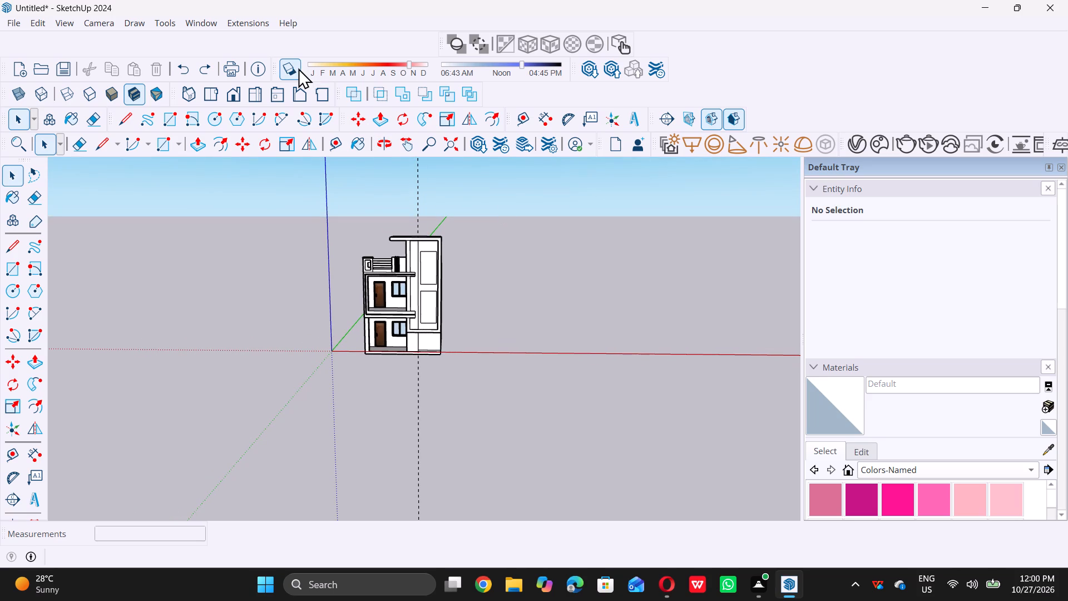
{"action": "left_click", "coordinate": [295, 68]}
{"action": "middle_click_drag", "start_coordinate": [443, 260], "coordinate": [445, 292]}
{"action": "scroll", "coordinate": [429, 220], "scroll_direction": "up", "scroll_amount": 4}
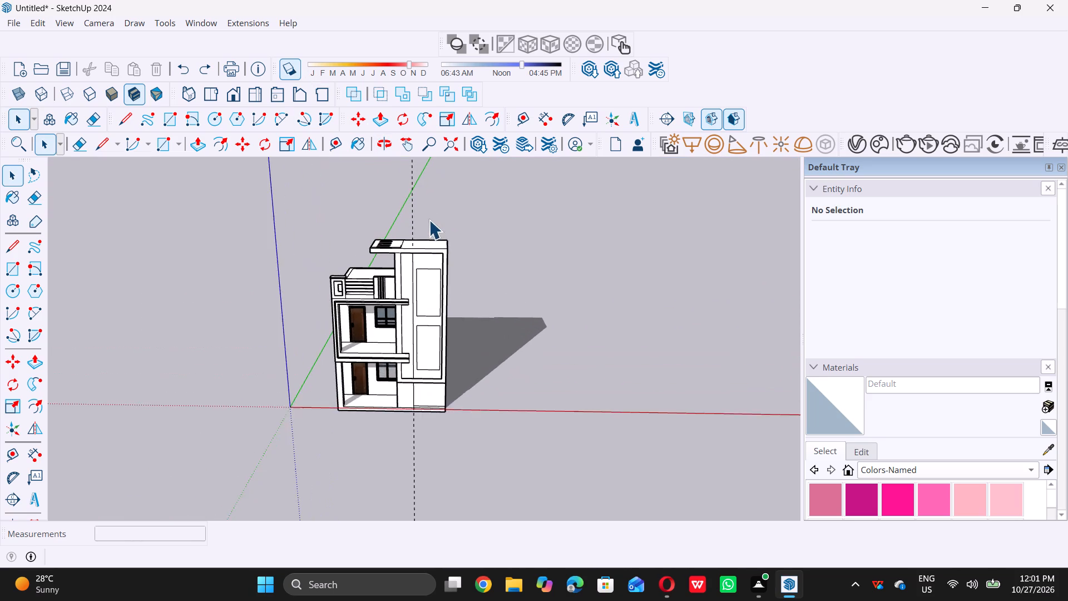
{"action": "scroll", "coordinate": [429, 220], "scroll_direction": "up", "scroll_amount": 1}
{"action": "scroll", "coordinate": [922, 332], "scroll_direction": "down", "scroll_amount": 18}
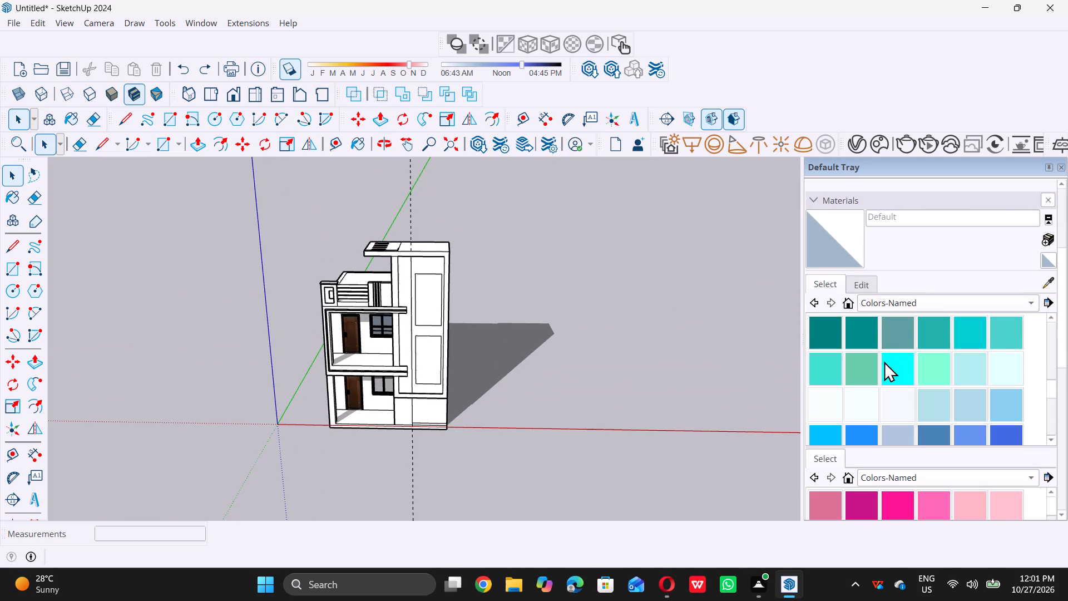
Open the shadow settings and set the time zone to UTC+05:30.
{"action": "left_click", "coordinate": [811, 200]}
{"action": "scroll", "coordinate": [870, 273], "scroll_direction": "down", "scroll_amount": 4}
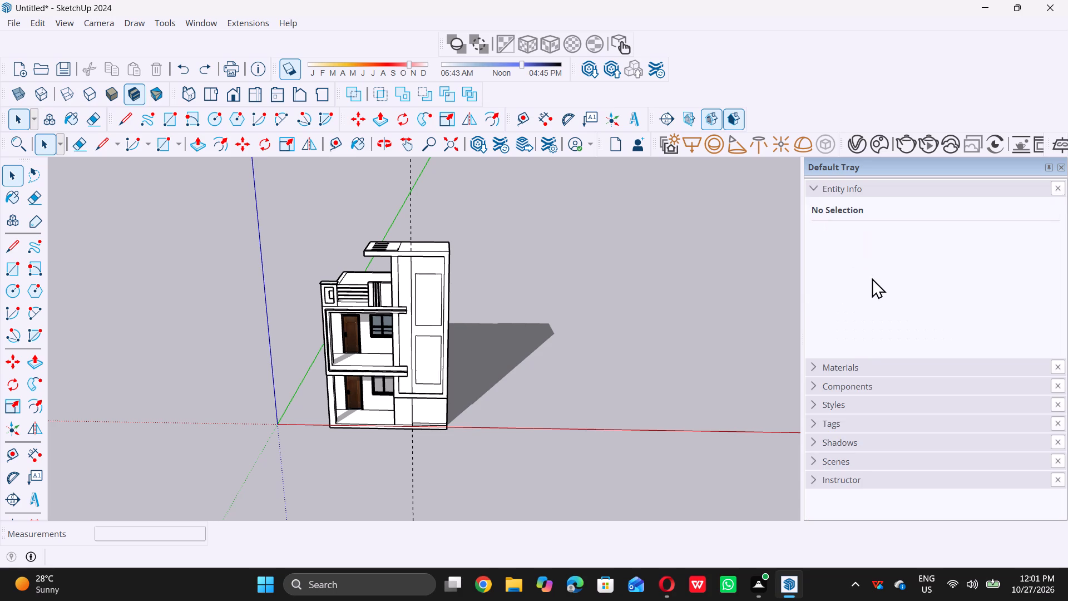
{"action": "double_click", "coordinate": [814, 442]}
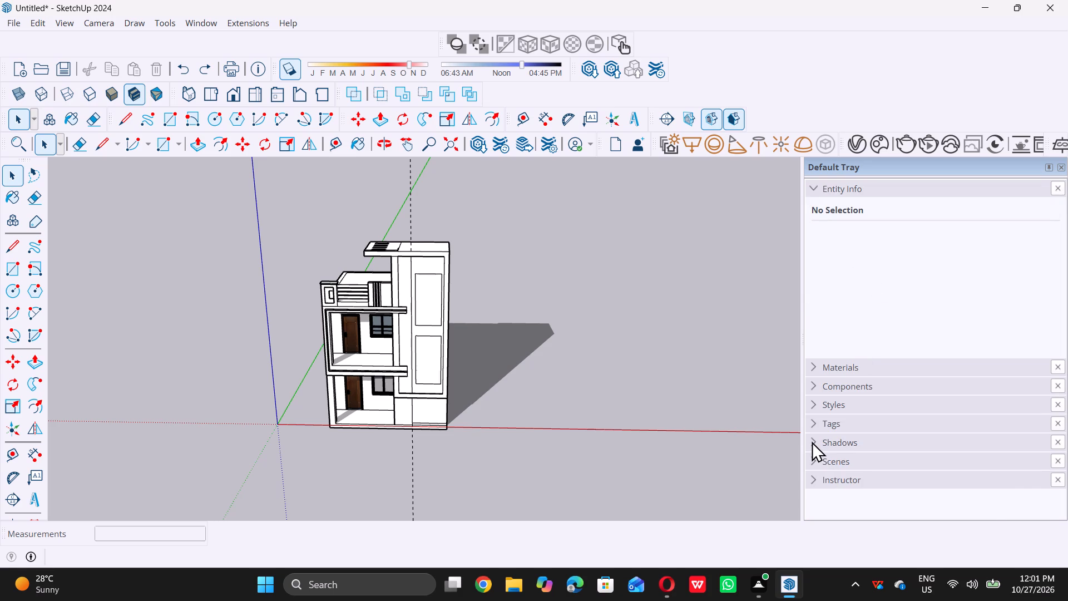
{"action": "left_click", "coordinate": [812, 441]}
{"action": "scroll", "coordinate": [837, 422], "scroll_direction": "down", "scroll_amount": 5}
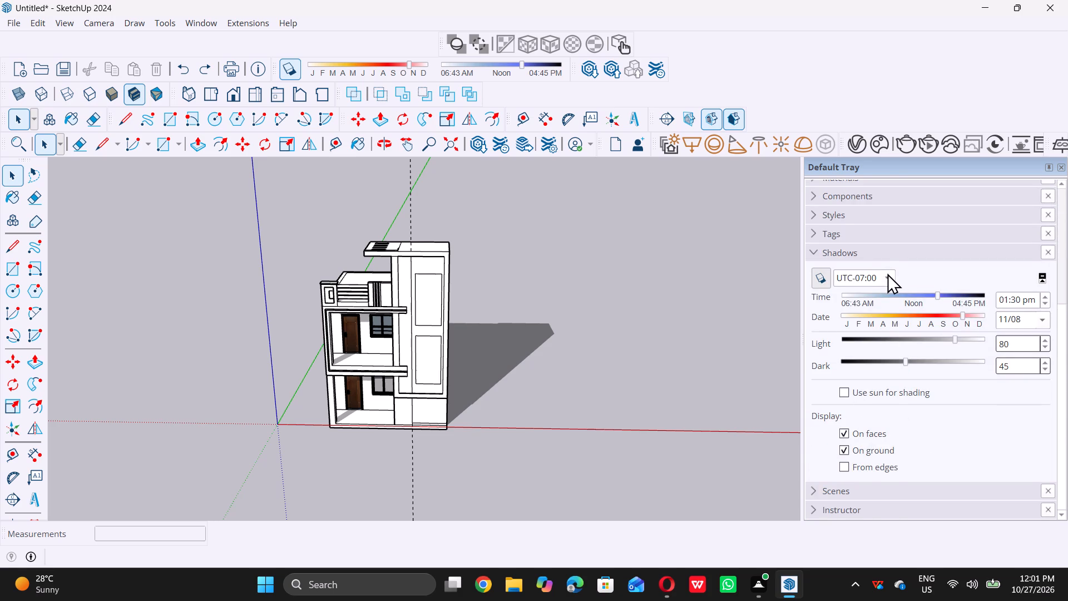
{"action": "left_click", "coordinate": [885, 279]}
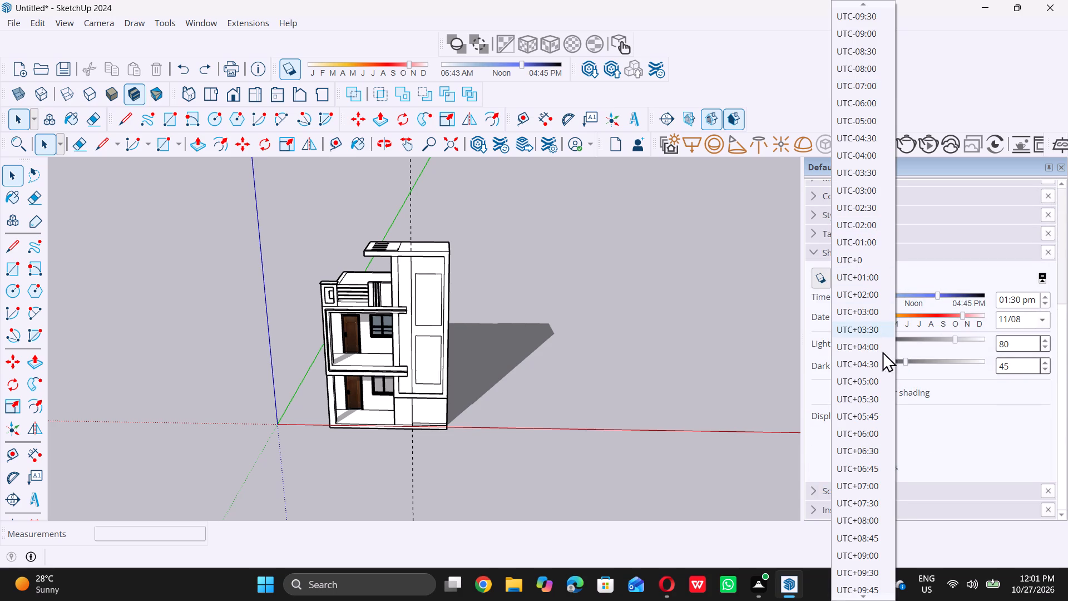
{"action": "double_click", "coordinate": [874, 400]}
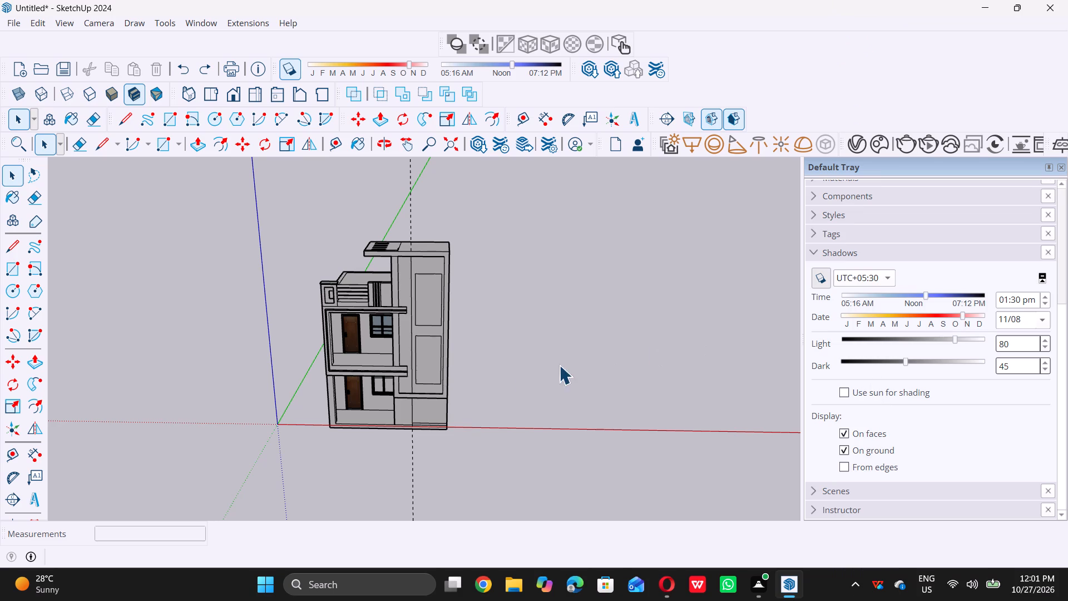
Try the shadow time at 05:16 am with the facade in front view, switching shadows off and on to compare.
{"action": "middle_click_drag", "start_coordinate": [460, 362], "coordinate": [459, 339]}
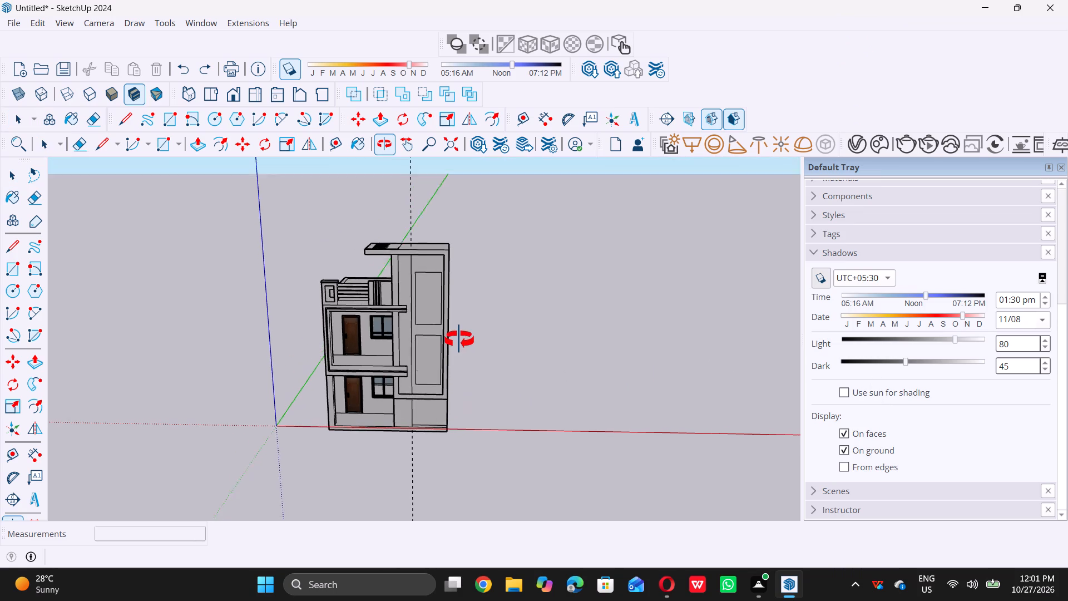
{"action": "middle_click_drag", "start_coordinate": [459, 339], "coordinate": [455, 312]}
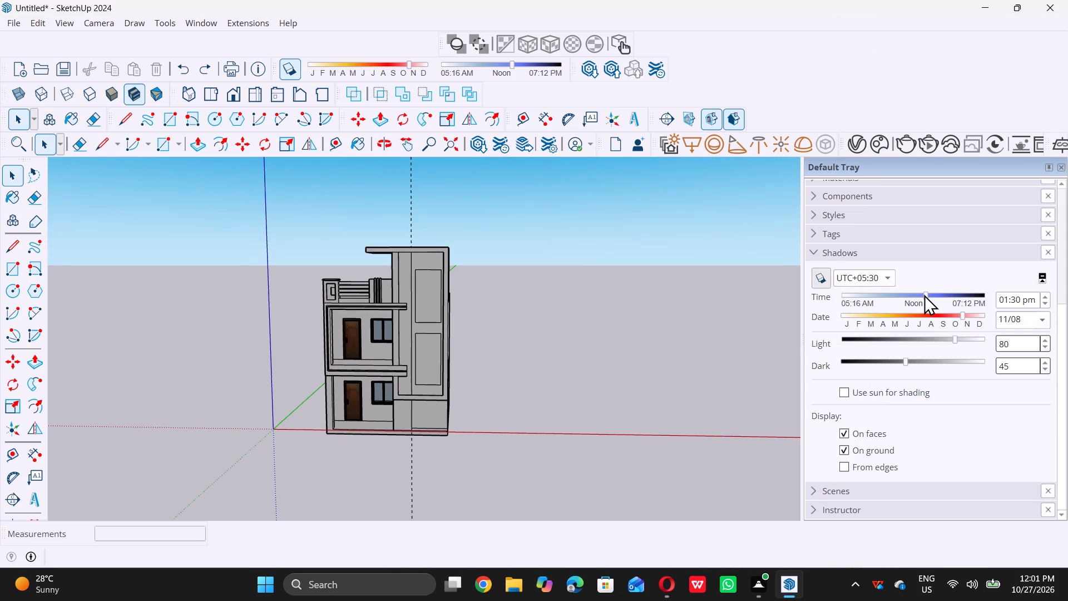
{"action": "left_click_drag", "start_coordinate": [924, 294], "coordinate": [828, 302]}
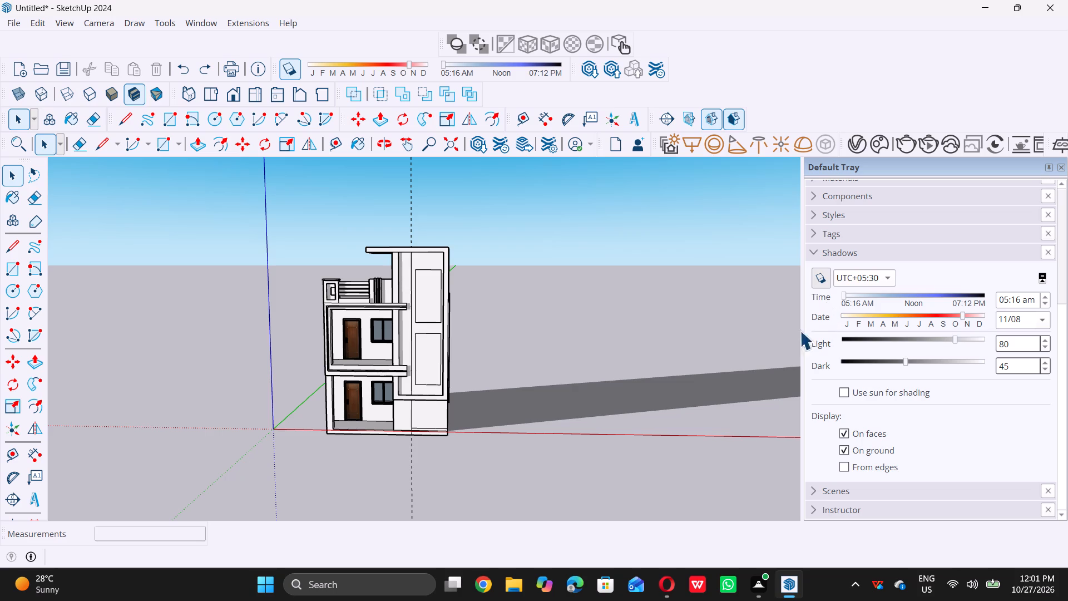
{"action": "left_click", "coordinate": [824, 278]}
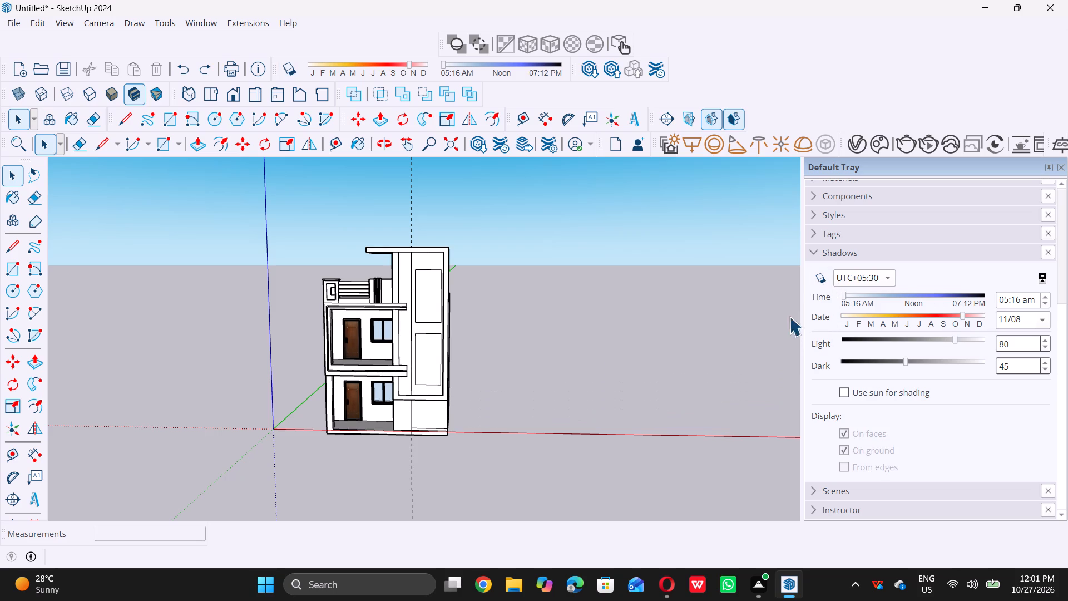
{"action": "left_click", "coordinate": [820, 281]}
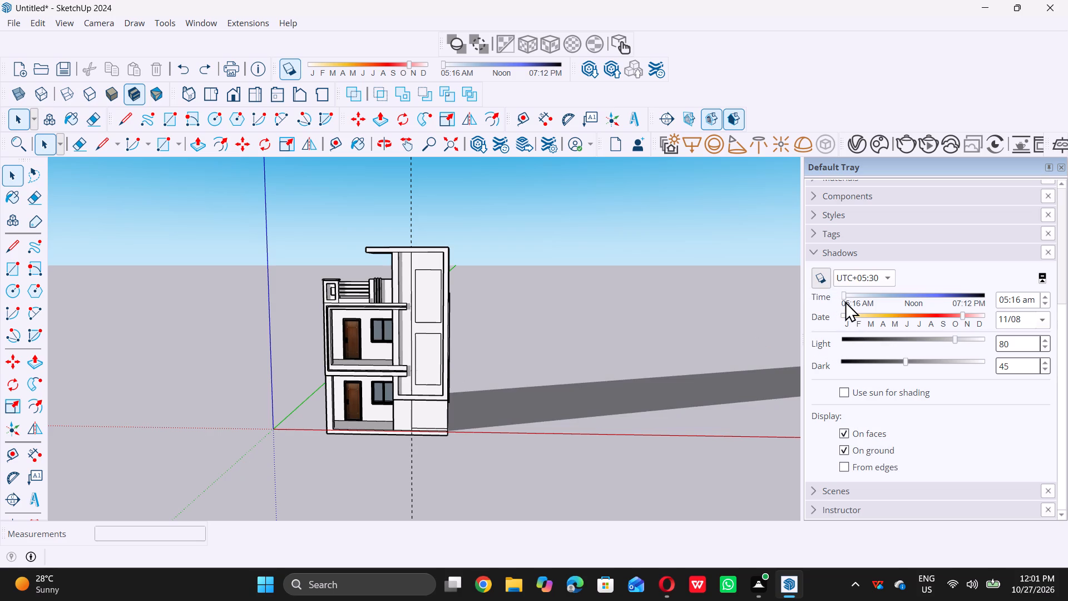
Move the shadow time through the day to 07:08 pm, checking how the facade is lit.
{"action": "left_click_drag", "start_coordinate": [845, 297], "coordinate": [853, 296]}
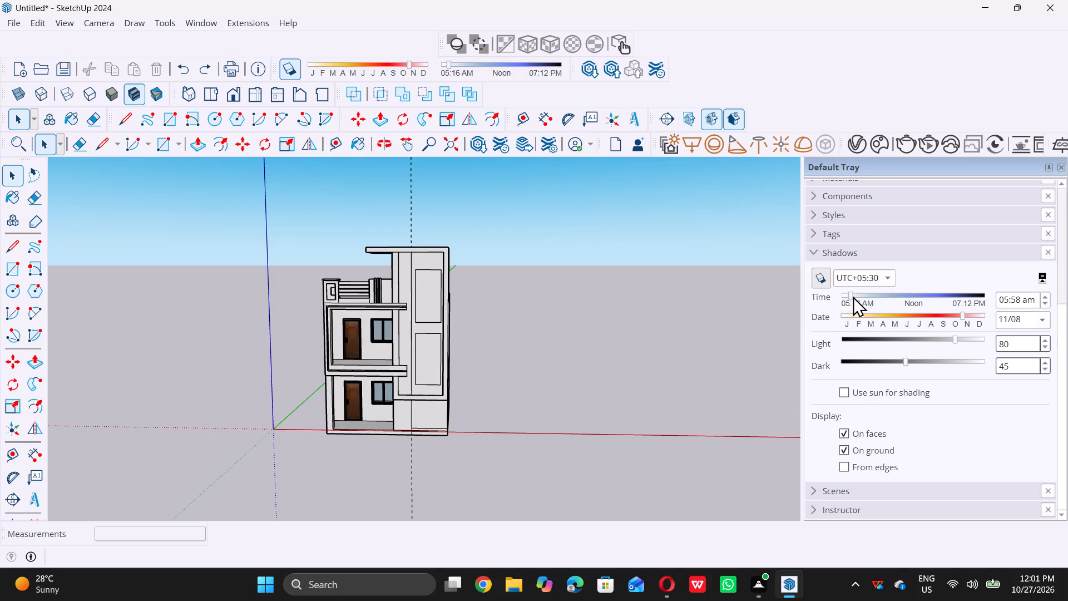
{"action": "left_click_drag", "start_coordinate": [853, 296], "coordinate": [878, 302]}
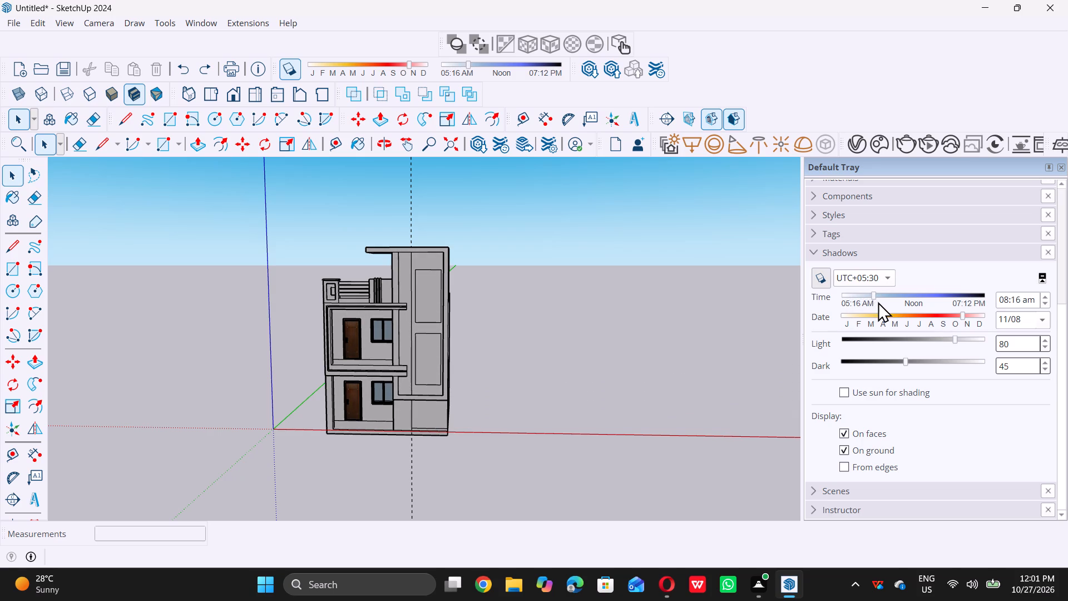
{"action": "left_click_drag", "start_coordinate": [878, 302], "coordinate": [926, 310]}
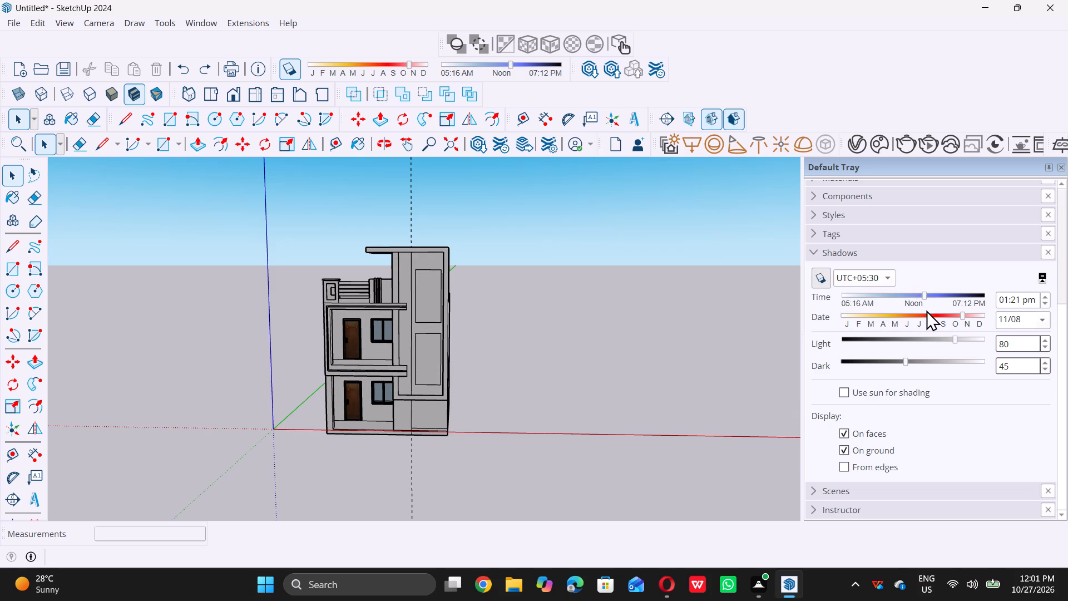
{"action": "left_click_drag", "start_coordinate": [926, 310], "coordinate": [932, 310]}
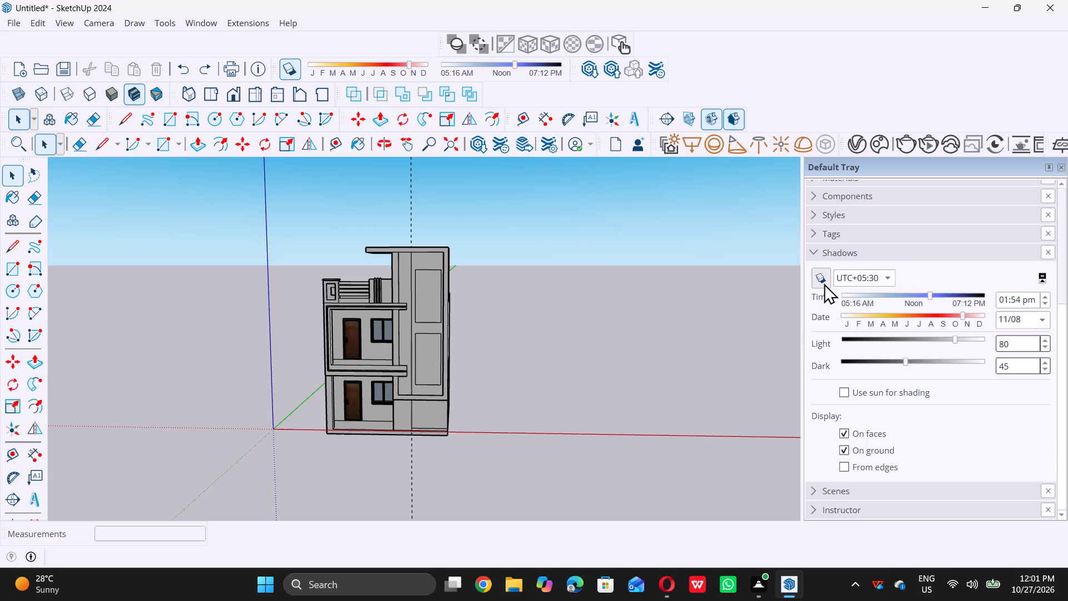
{"action": "left_click", "coordinate": [821, 279]}
{"action": "left_click_drag", "start_coordinate": [928, 295], "coordinate": [941, 295]}
{"action": "left_click", "coordinate": [823, 279]}
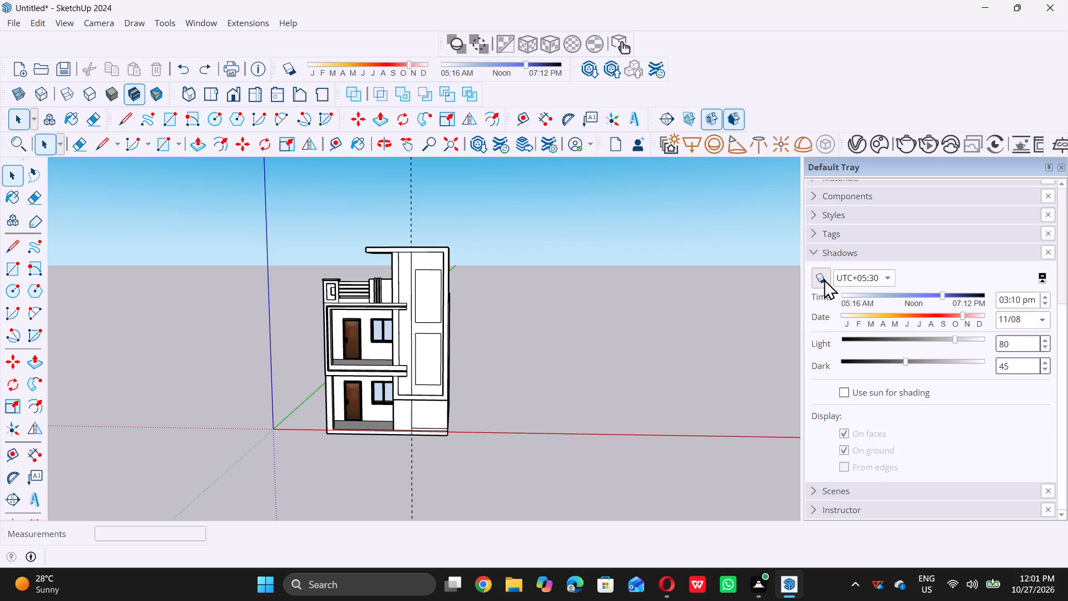
{"action": "left_click_drag", "start_coordinate": [941, 296], "coordinate": [956, 300]}
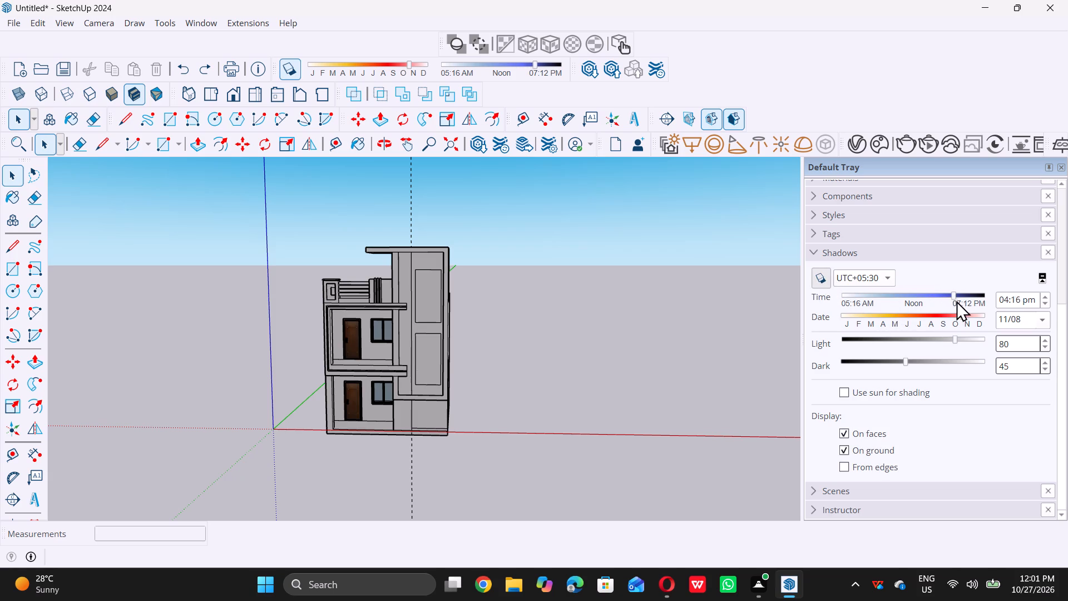
{"action": "left_click_drag", "start_coordinate": [956, 300], "coordinate": [981, 304]}
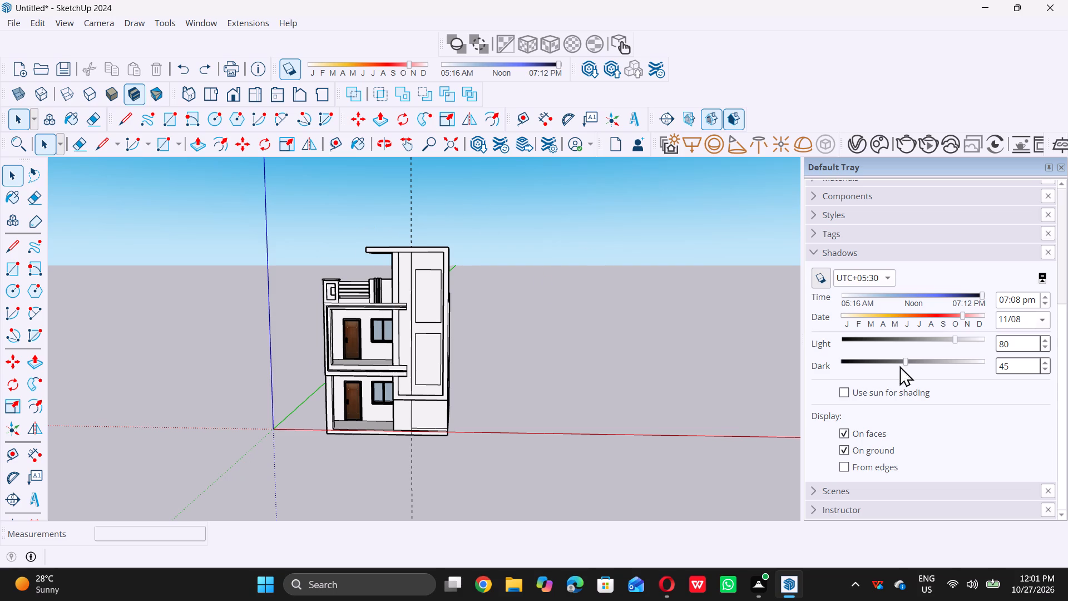
Turn off the model's shadows.
{"action": "left_click", "coordinate": [823, 278]}
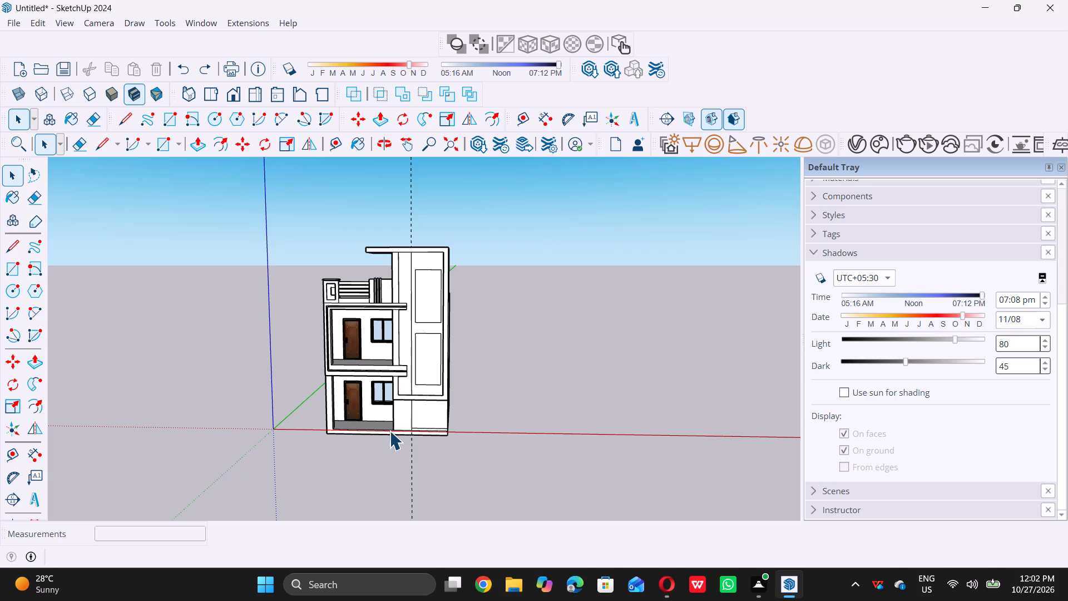
Select the base edge and the strip edge above it on the ground-floor wall section farther from the porch.
{"action": "scroll", "coordinate": [413, 369], "scroll_direction": "up", "scroll_amount": 6}
{"action": "scroll", "coordinate": [392, 424], "scroll_direction": "down", "scroll_amount": 6}
{"action": "middle_click_drag", "start_coordinate": [392, 457], "coordinate": [526, 469]}
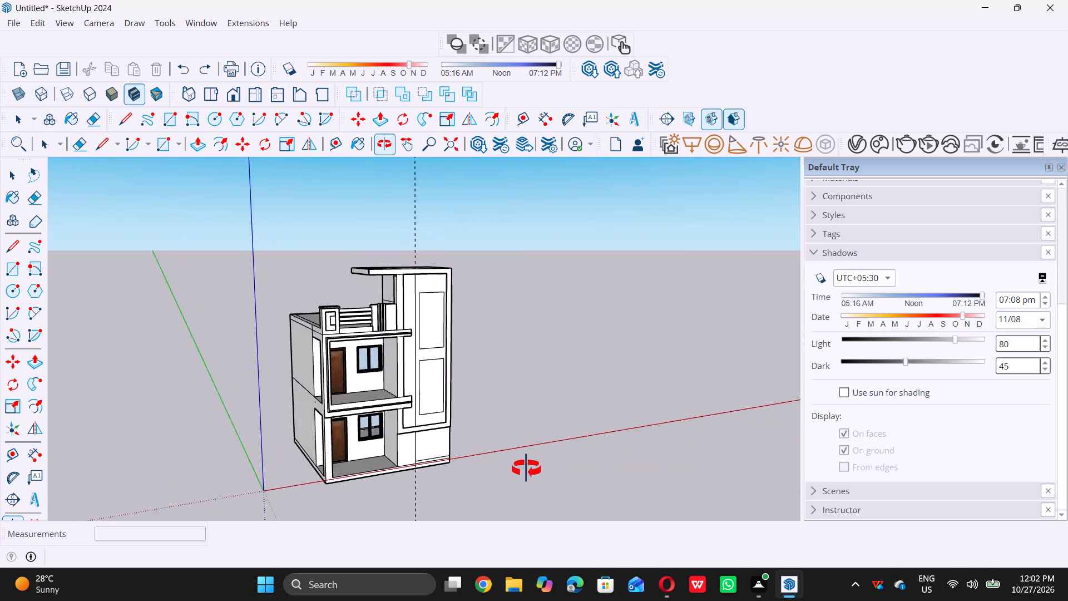
{"action": "middle_click_drag", "start_coordinate": [526, 469], "coordinate": [538, 473]}
{"action": "scroll", "coordinate": [538, 473], "scroll_direction": "up", "scroll_amount": 7}
{"action": "scroll", "coordinate": [442, 460], "scroll_direction": "up", "scroll_amount": 14}
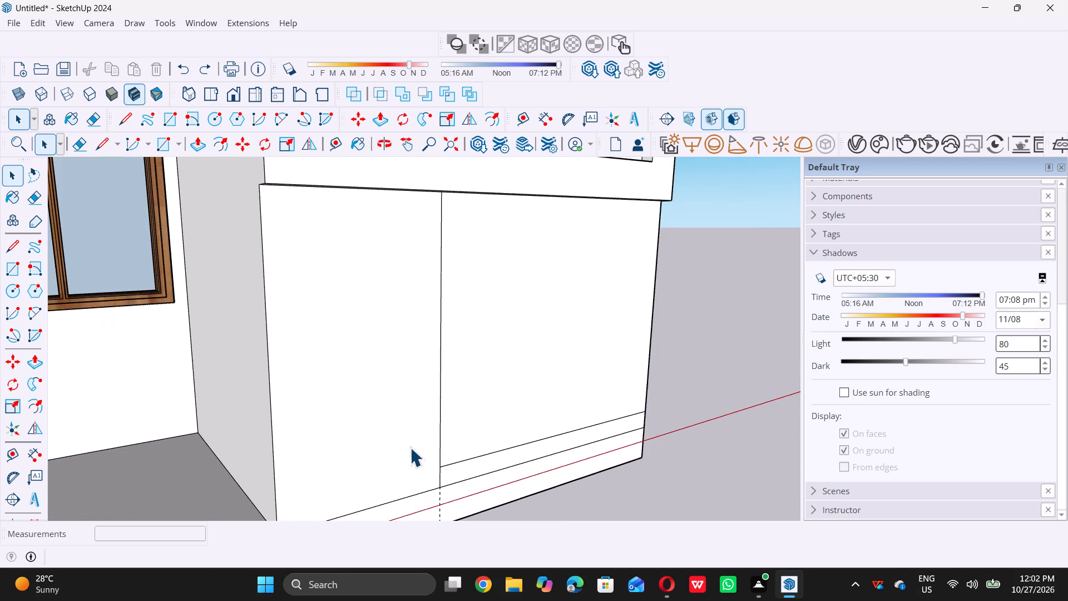
{"action": "middle_click_drag", "start_coordinate": [411, 446], "coordinate": [462, 424]}
{"action": "scroll", "coordinate": [462, 424], "scroll_direction": "up", "scroll_amount": 8}
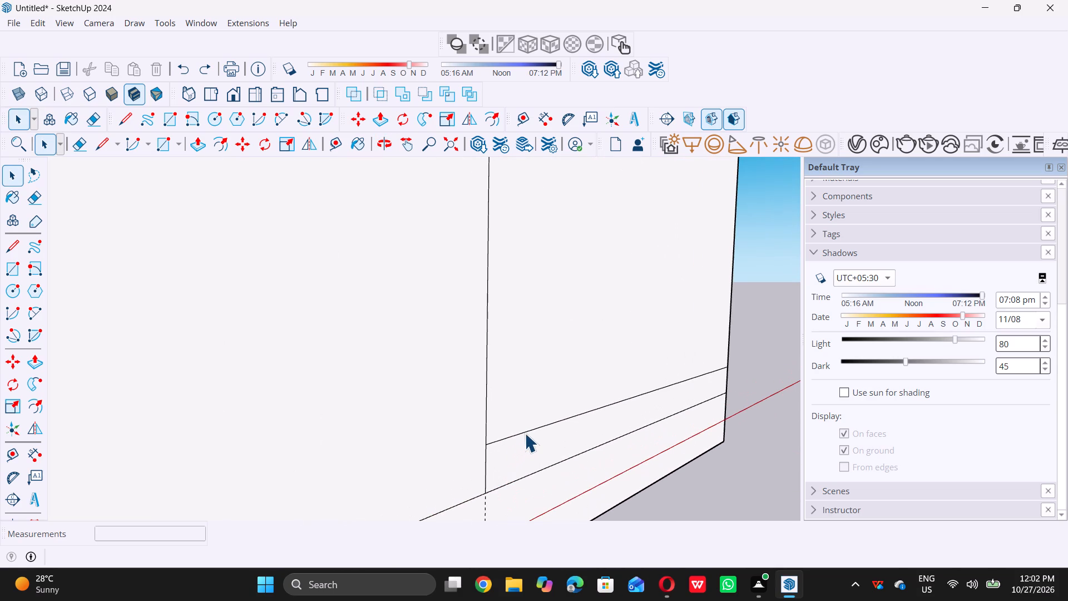
{"action": "left_click", "coordinate": [526, 430]}
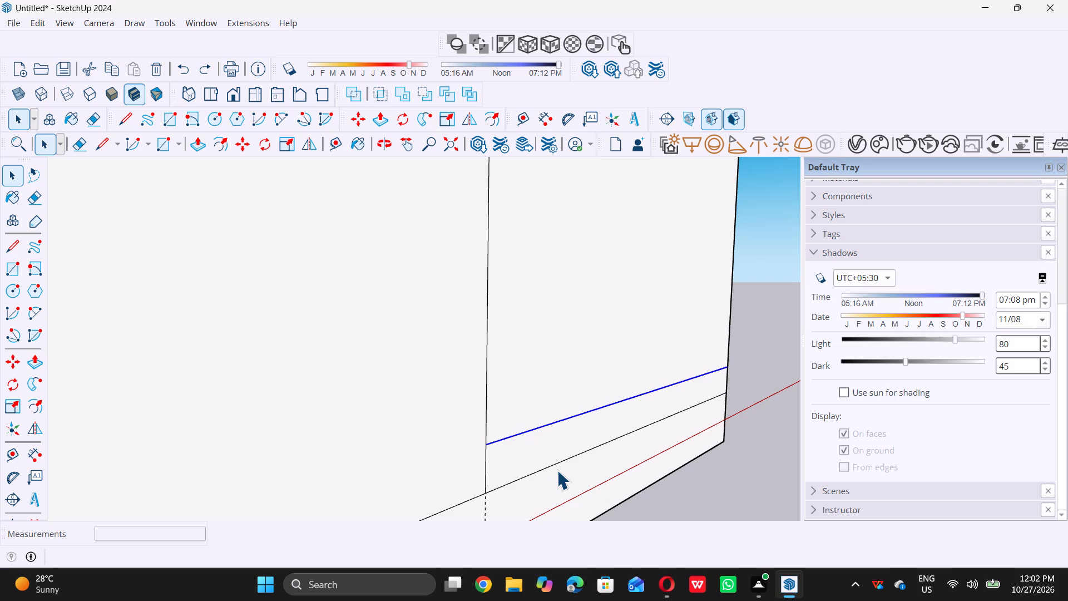
{"action": "left_click", "coordinate": [552, 466], "text": "ctrl"}
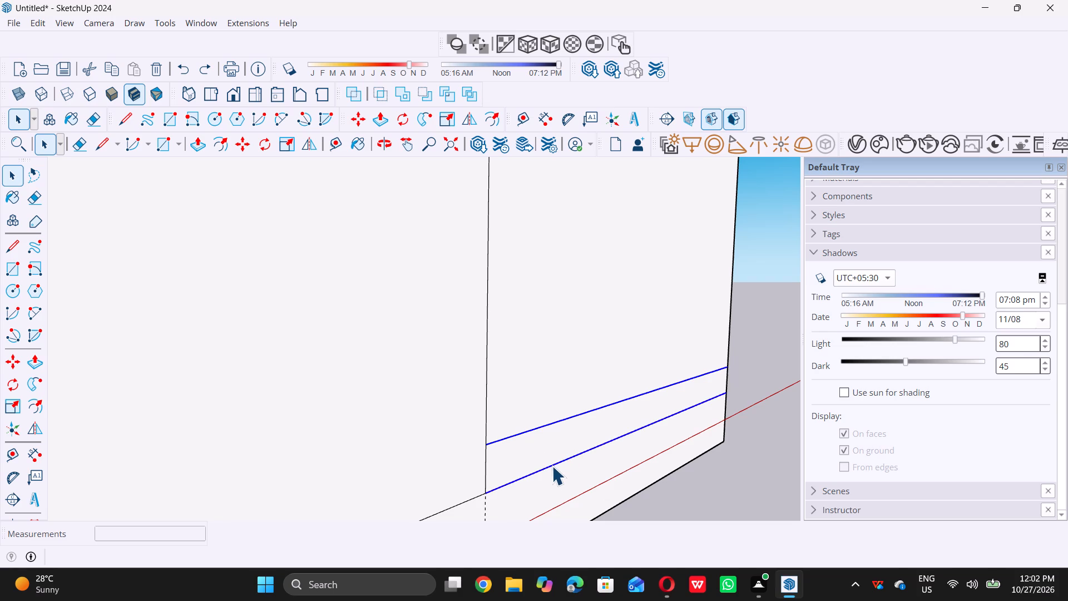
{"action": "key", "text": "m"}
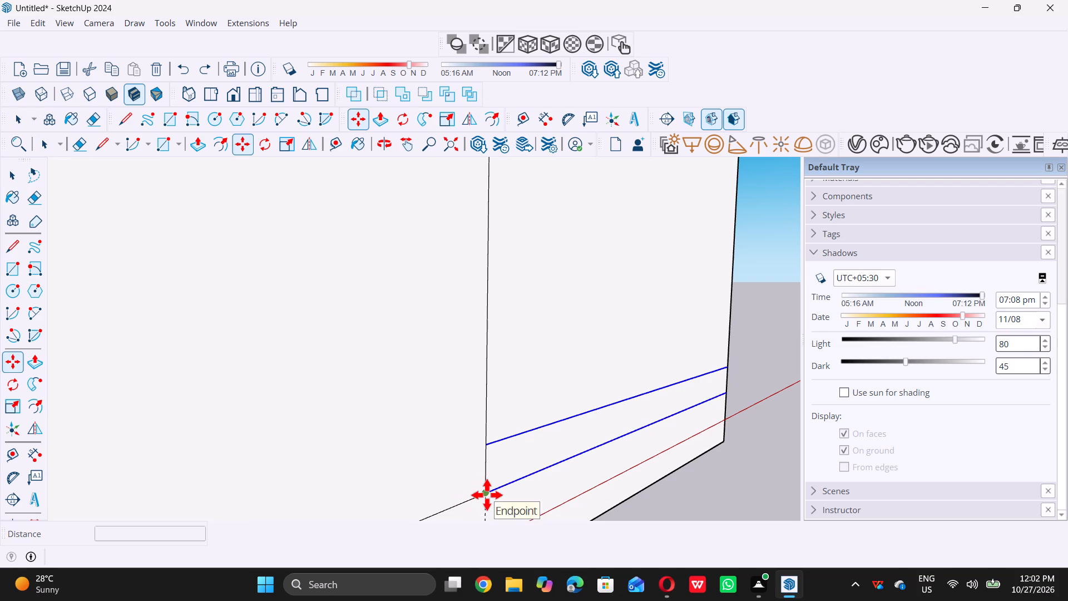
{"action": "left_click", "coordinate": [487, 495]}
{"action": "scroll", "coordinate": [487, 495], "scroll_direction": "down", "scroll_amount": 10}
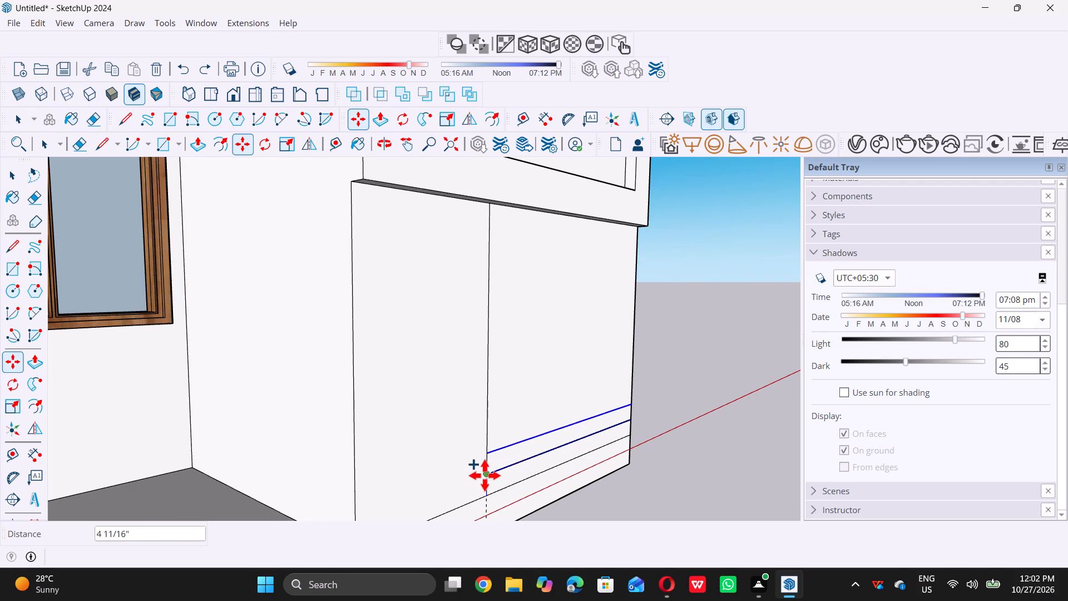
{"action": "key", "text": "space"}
Copy the two selected strip edges up about 4' 9 3/16" to the top of the ground-floor wall section, divided into 6 spaces.
{"action": "key", "text": "m"}
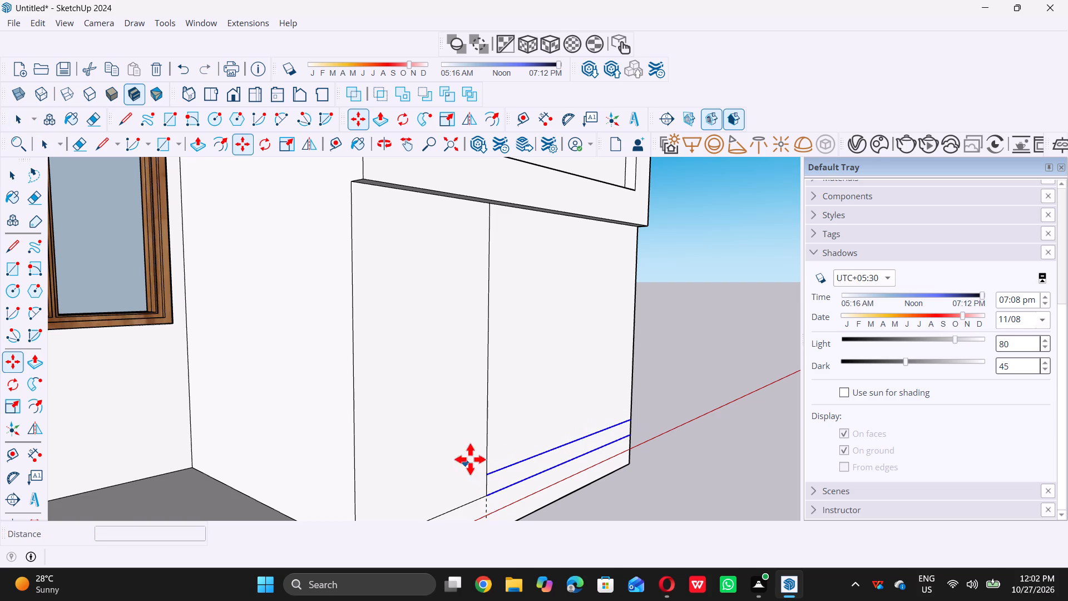
{"action": "left_click", "coordinate": [487, 472]}
{"action": "scroll", "coordinate": [487, 472], "scroll_direction": "down", "scroll_amount": 4}
{"action": "middle_click_drag", "start_coordinate": [491, 300], "coordinate": [487, 228]}
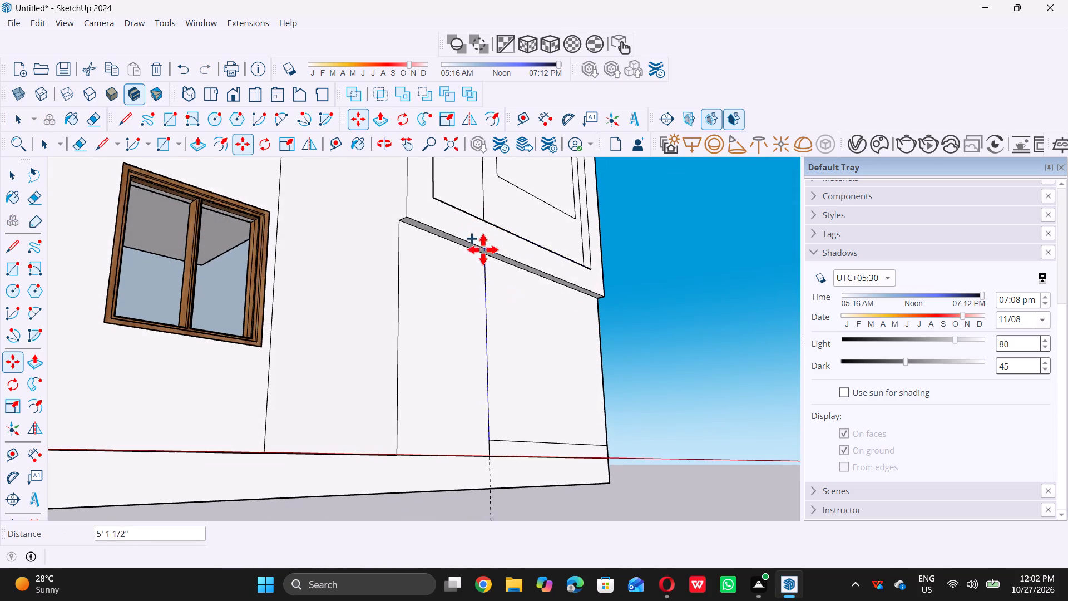
{"action": "scroll", "coordinate": [483, 249], "scroll_direction": "up", "scroll_amount": 13}
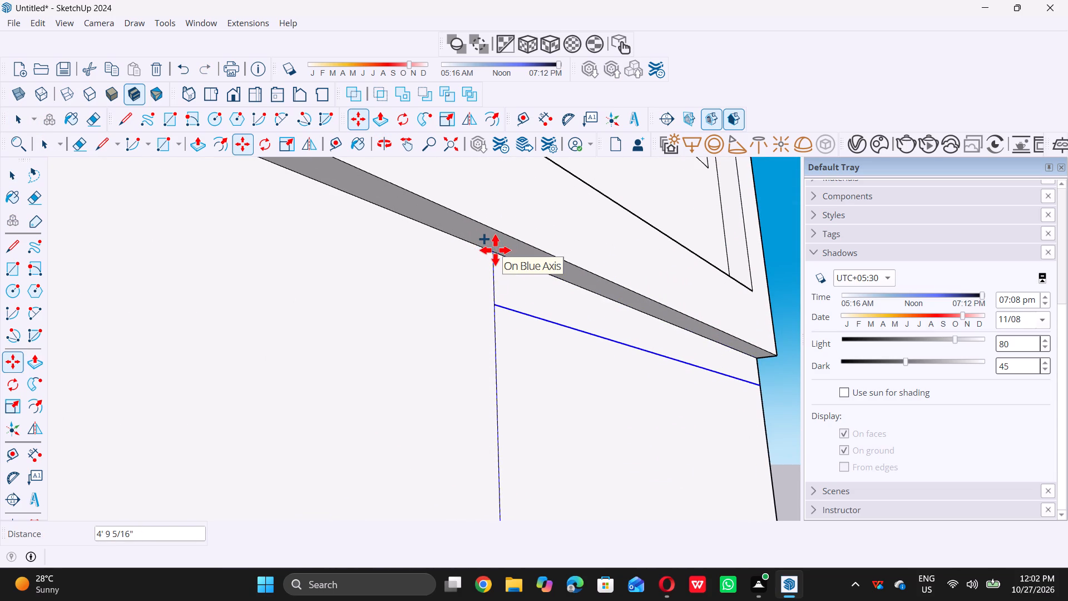
{"action": "left_click", "coordinate": [495, 254]}
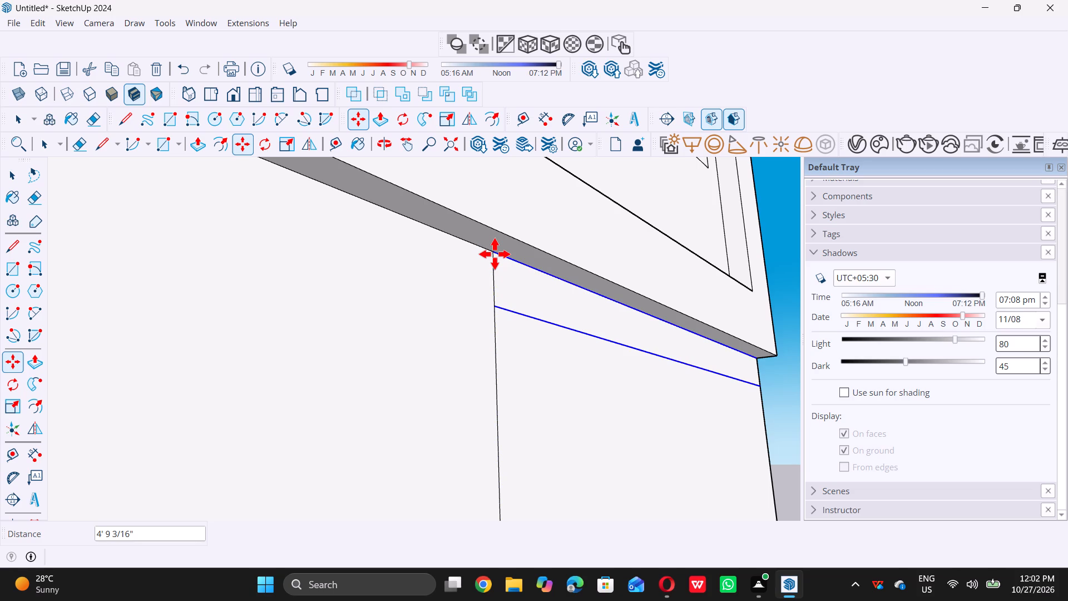
{"action": "key", "text": "slash"}
{"action": "key", "text": "6"}
{"action": "key", "text": "Return"}
{"action": "scroll", "coordinate": [481, 280], "scroll_direction": "down", "scroll_amount": 11}
{"action": "key", "text": "space"}
{"action": "scroll", "coordinate": [664, 363], "scroll_direction": "down", "scroll_amount": 6}
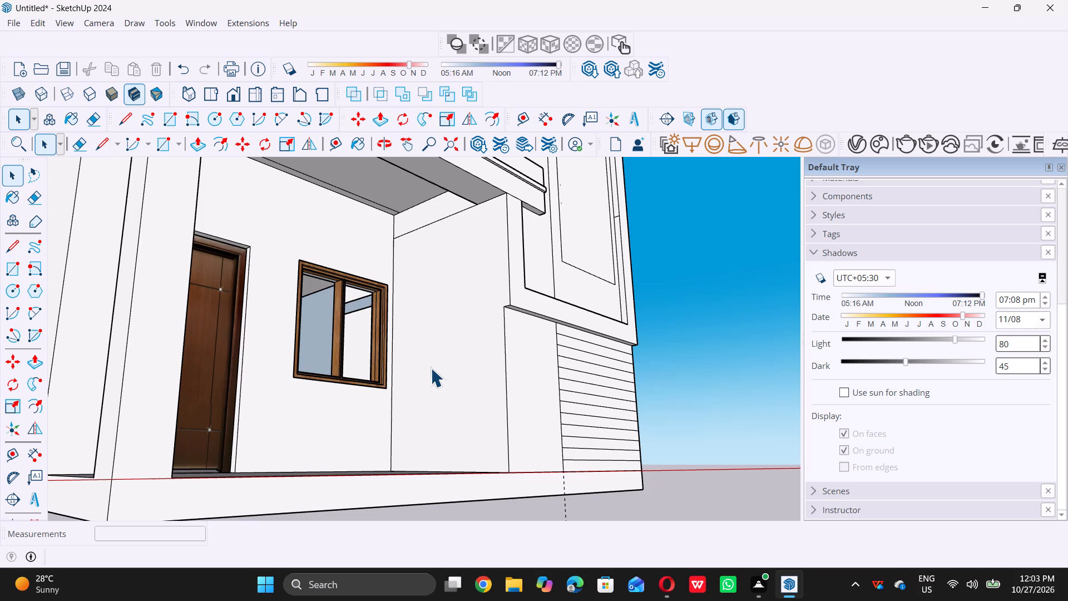
Select every horizontal strip line above the base edge on the ground-floor wall section farther from the porch.
{"action": "scroll", "coordinate": [443, 356], "scroll_direction": "down", "scroll_amount": 4}
{"action": "middle_click_drag", "start_coordinate": [452, 390], "coordinate": [469, 447]}
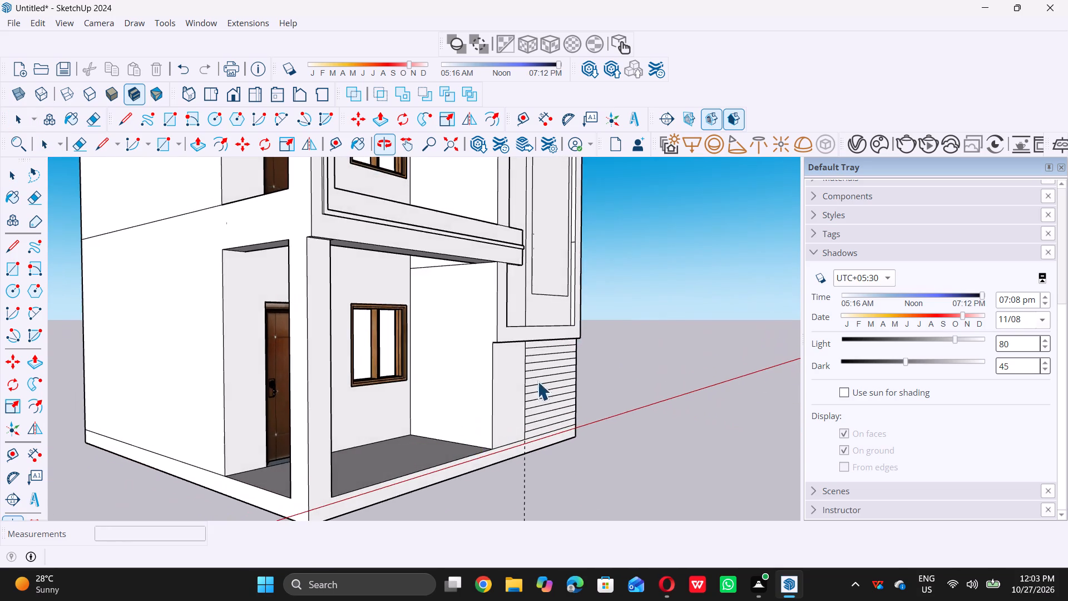
{"action": "scroll", "coordinate": [537, 379], "scroll_direction": "up", "scroll_amount": 6}
{"action": "scroll", "coordinate": [532, 328], "scroll_direction": "up", "scroll_amount": 5}
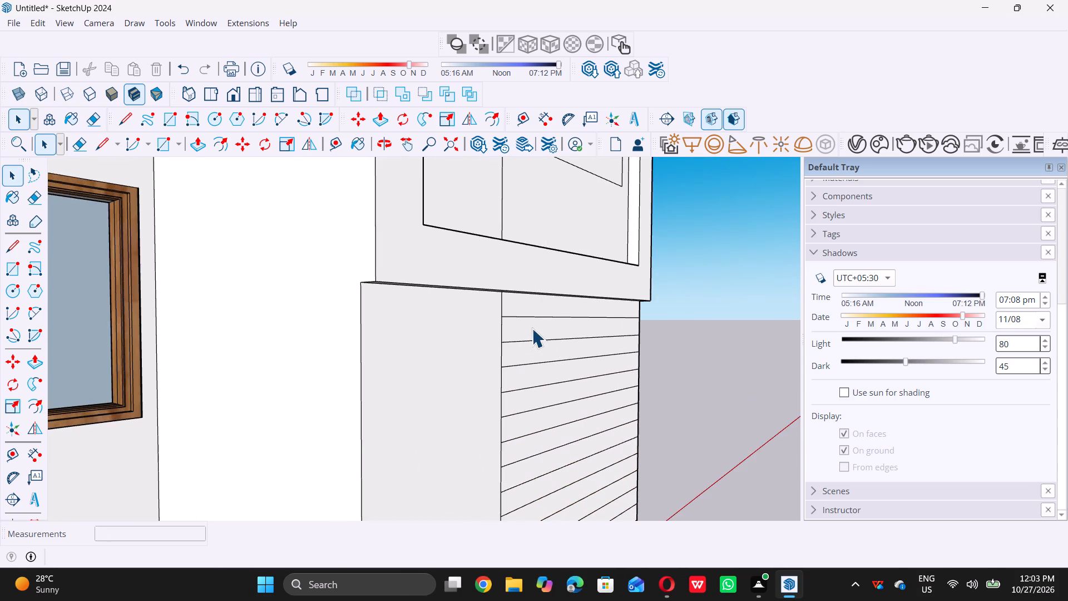
{"action": "scroll", "coordinate": [532, 328], "scroll_direction": "up", "scroll_amount": 4}
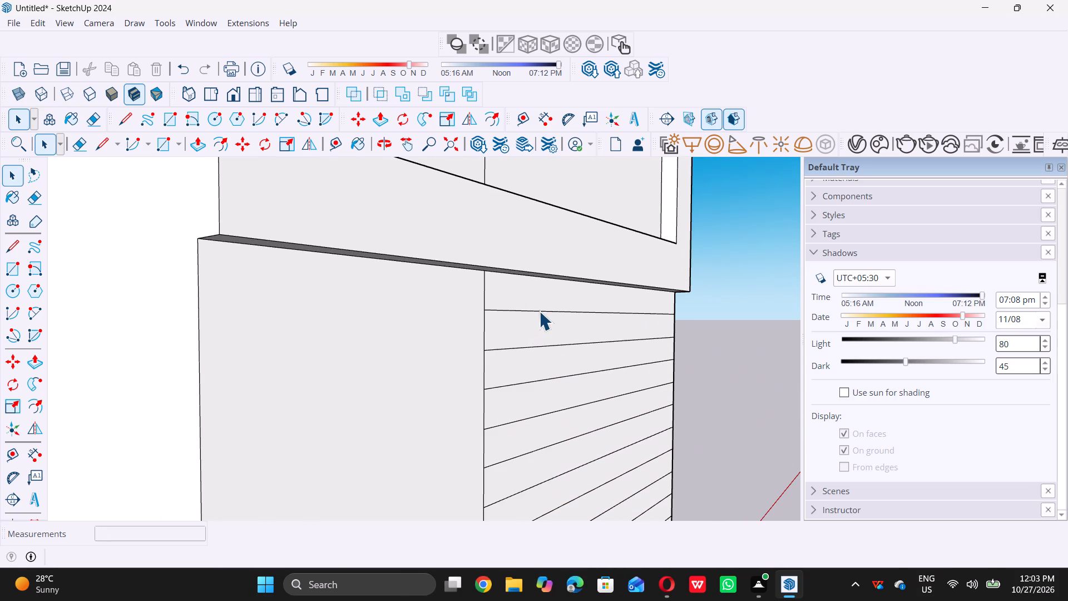
{"action": "left_click", "coordinate": [539, 311]}
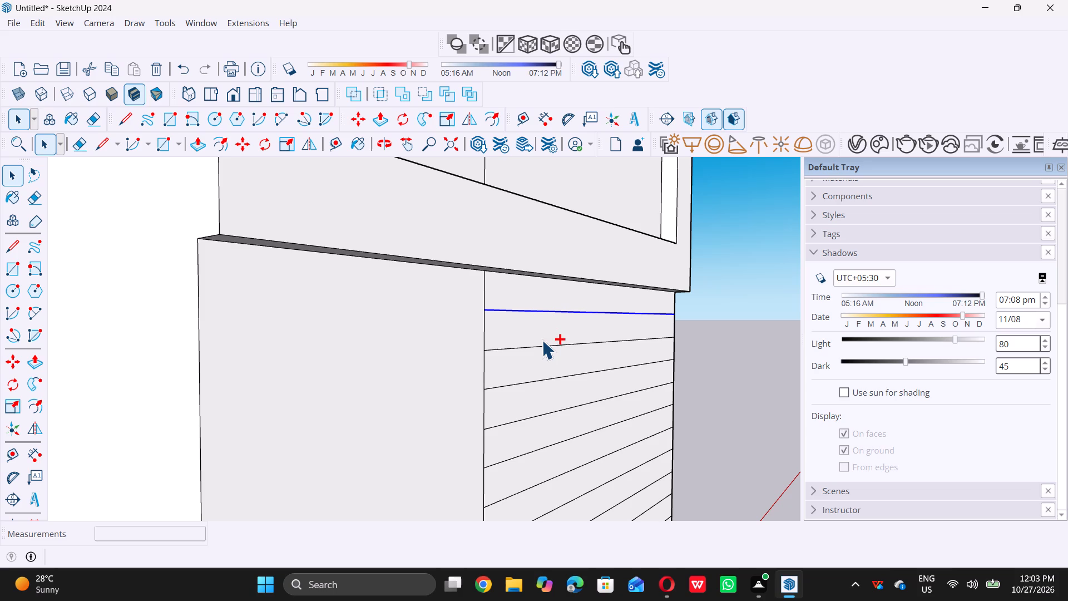
{"action": "left_click", "coordinate": [542, 348], "text": "ctrl"}
{"action": "scroll", "coordinate": [544, 336], "scroll_direction": "down", "scroll_amount": 2, "text": "ctrl"}
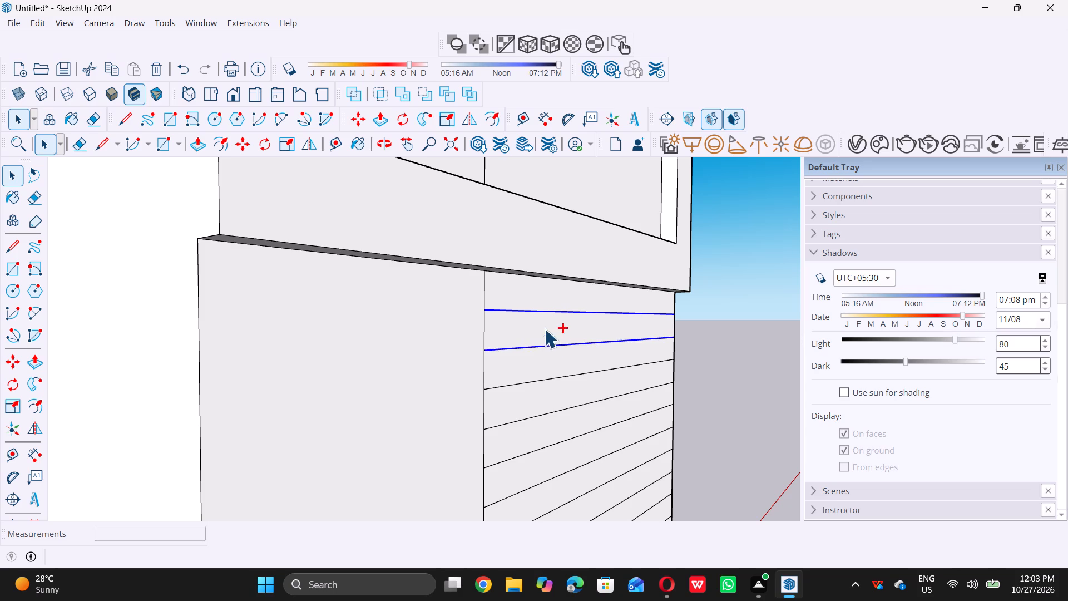
{"action": "scroll", "coordinate": [545, 329], "scroll_direction": "down", "scroll_amount": 6, "text": "ctrl"}
{"action": "scroll", "coordinate": [533, 344], "scroll_direction": "up", "scroll_amount": 8, "text": "ctrl"}
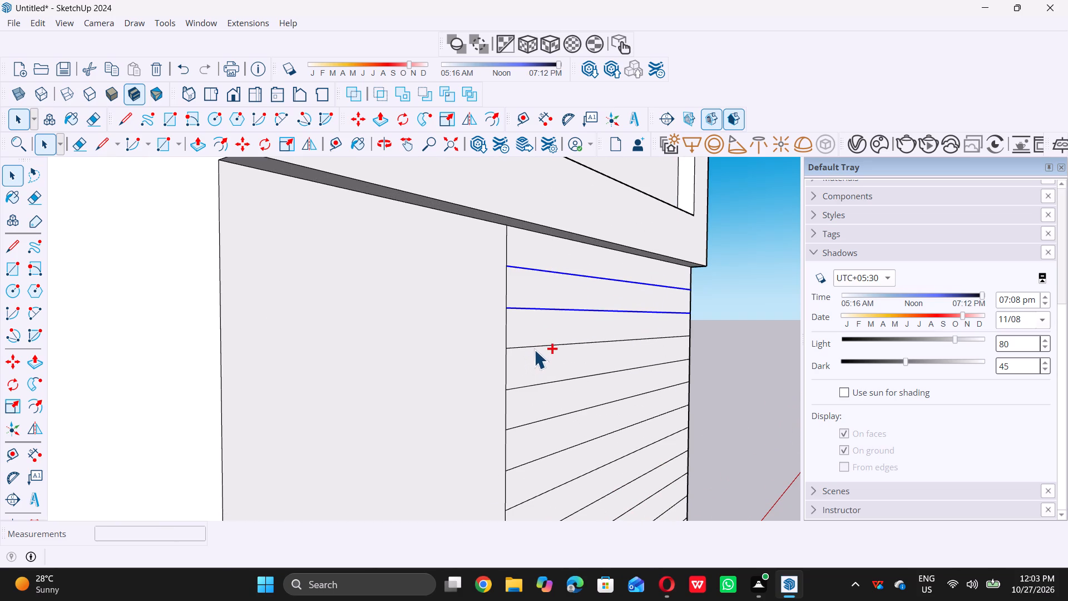
{"action": "left_click", "coordinate": [539, 347], "text": "ctrl"}
{"action": "scroll", "coordinate": [539, 338], "scroll_direction": "down", "scroll_amount": 9, "text": "ctrl"}
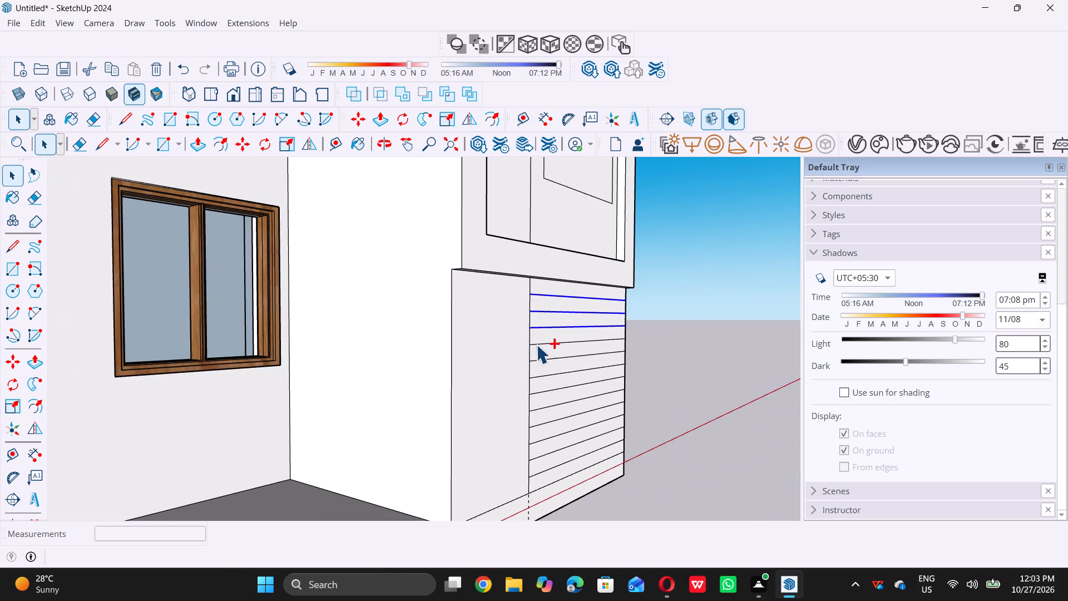
{"action": "scroll", "coordinate": [536, 346], "scroll_direction": "up", "scroll_amount": 9, "text": "ctrl"}
{"action": "left_click", "coordinate": [543, 339], "text": "ctrl"}
{"action": "scroll", "coordinate": [545, 329], "scroll_direction": "down", "scroll_amount": 10, "text": "ctrl"}
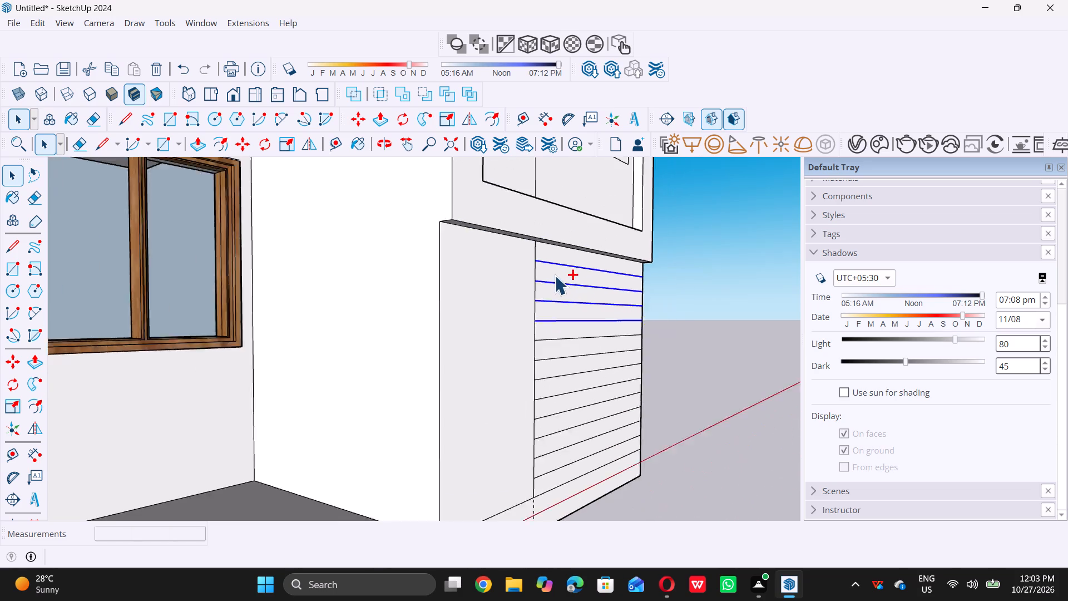
{"action": "scroll", "coordinate": [550, 323], "scroll_direction": "up", "scroll_amount": 5, "text": "ctrl"}
{"action": "left_click", "coordinate": [546, 332], "text": "ctrl"}
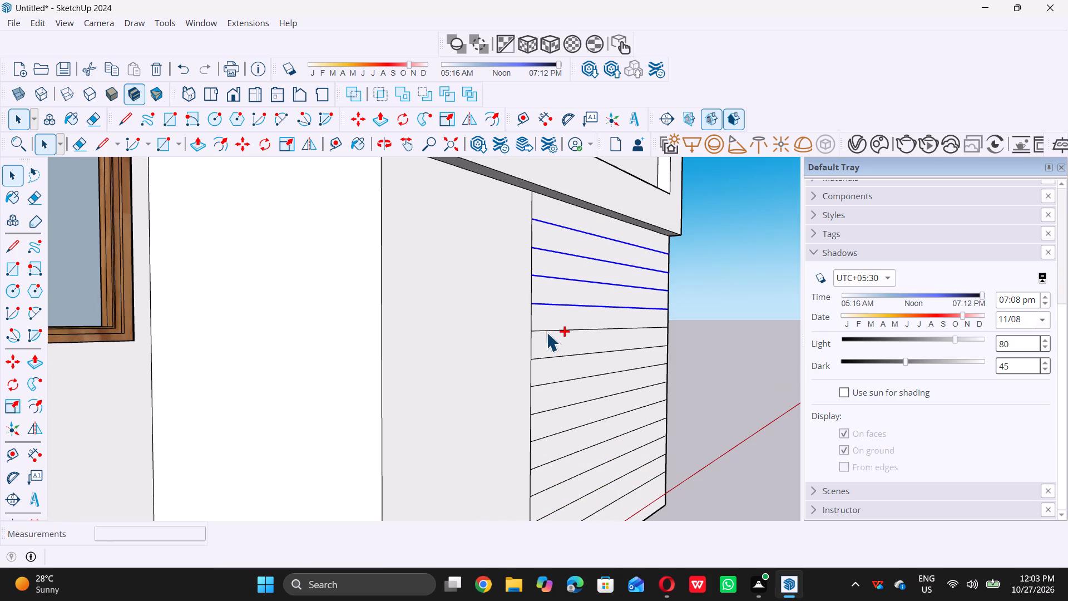
{"action": "scroll", "coordinate": [553, 318], "scroll_direction": "down", "scroll_amount": 9, "text": "ctrl"}
{"action": "scroll", "coordinate": [556, 319], "scroll_direction": "up", "scroll_amount": 8, "text": "ctrl"}
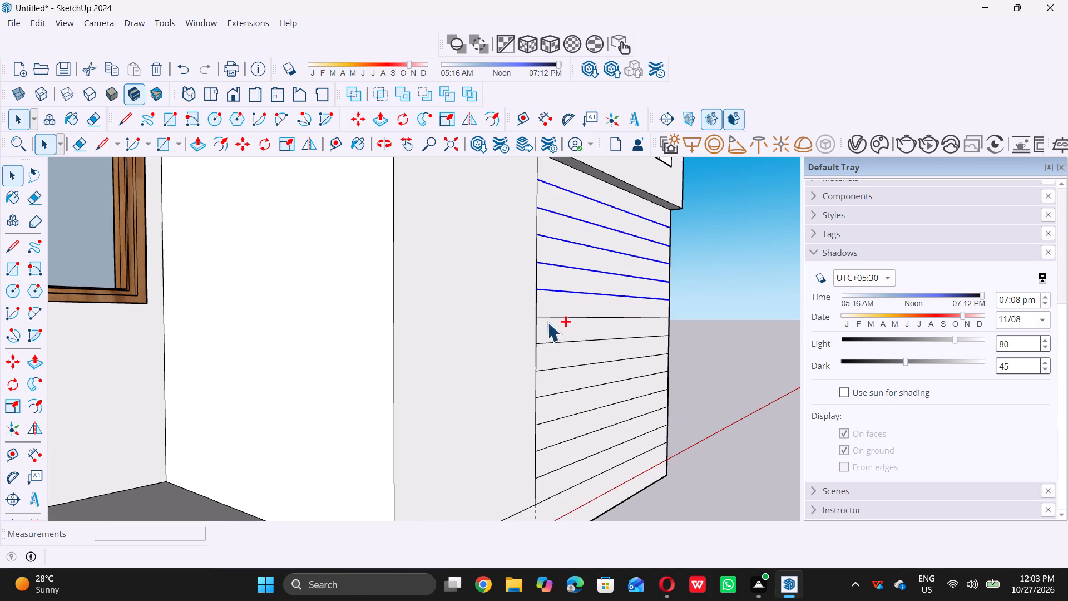
{"action": "left_click", "coordinate": [562, 318], "text": "ctrl"}
{"action": "scroll", "coordinate": [560, 306], "scroll_direction": "down", "scroll_amount": 8, "text": "ctrl"}
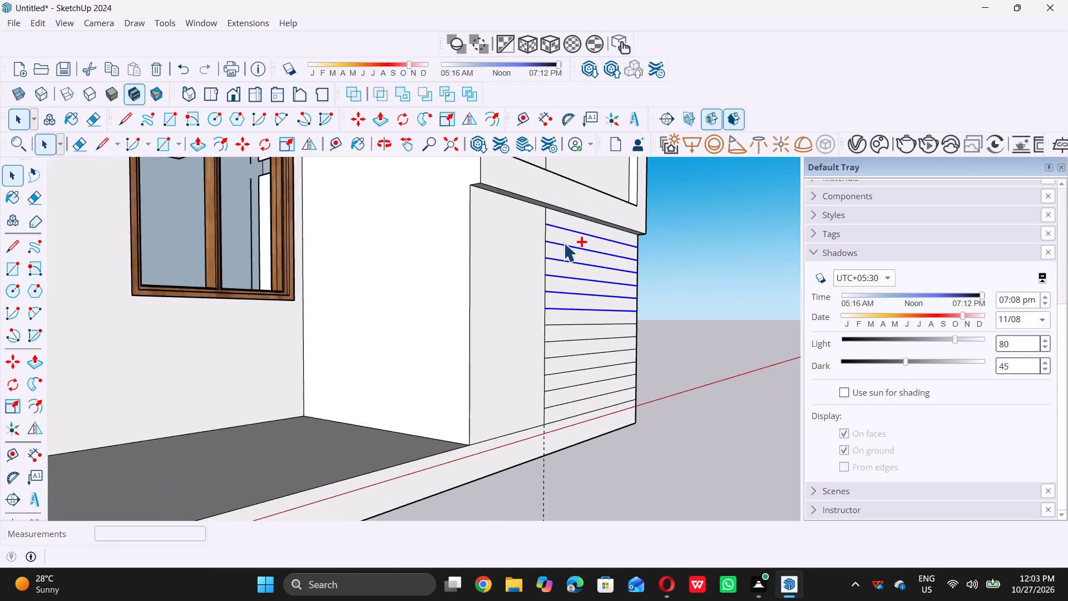
{"action": "scroll", "coordinate": [545, 310], "scroll_direction": "up", "scroll_amount": 9, "text": "ctrl"}
{"action": "left_click", "coordinate": [573, 298], "text": "ctrl"}
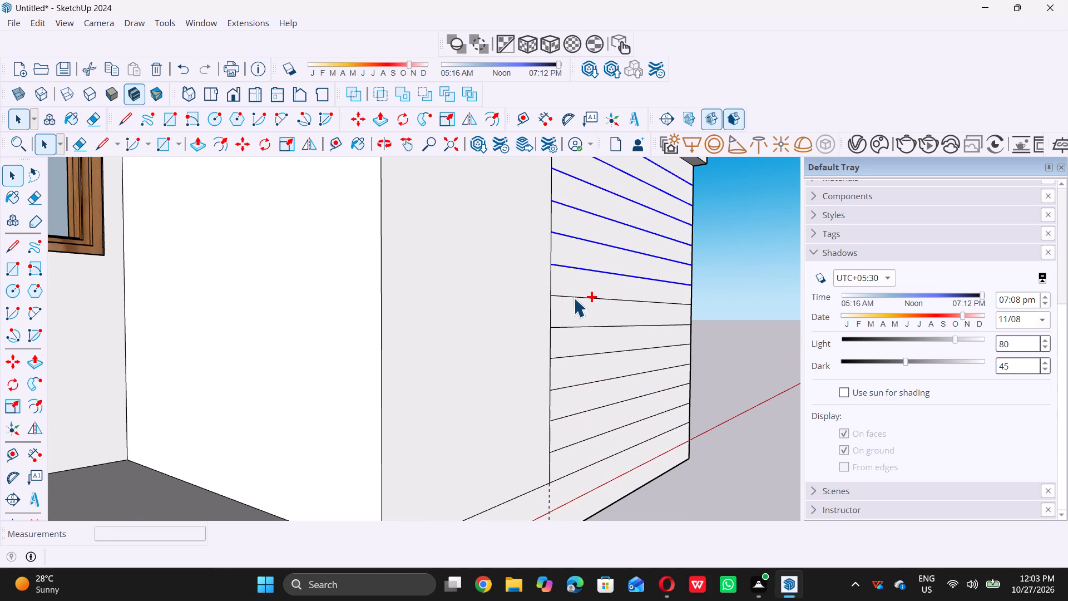
{"action": "scroll", "coordinate": [573, 298], "scroll_direction": "down", "scroll_amount": 10, "text": "ctrl"}
{"action": "scroll", "coordinate": [572, 295], "scroll_direction": "up", "scroll_amount": 9, "text": "ctrl"}
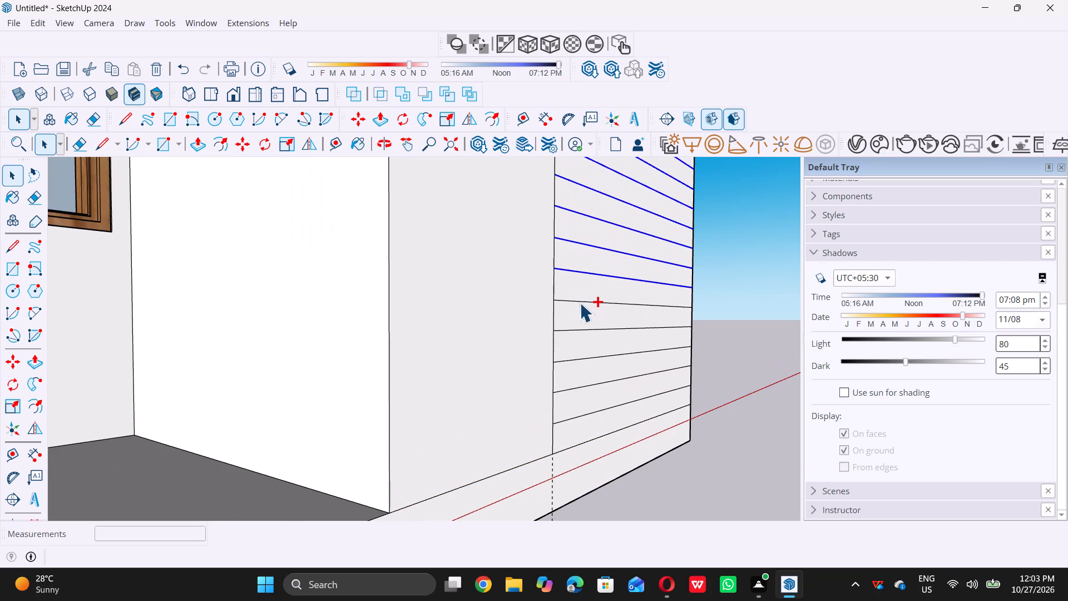
{"action": "left_click", "coordinate": [581, 302], "text": "ctrl"}
{"action": "scroll", "coordinate": [580, 297], "scroll_direction": "down", "scroll_amount": 8, "text": "ctrl"}
{"action": "scroll", "coordinate": [577, 299], "scroll_direction": "up", "scroll_amount": 5, "text": "ctrl"}
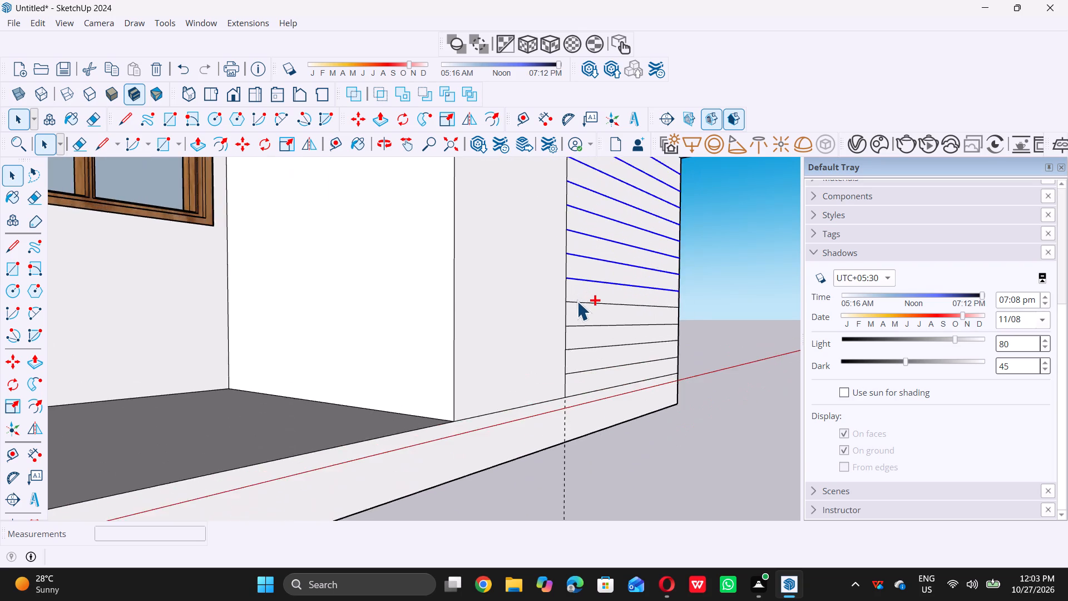
{"action": "scroll", "coordinate": [577, 301], "scroll_direction": "up", "scroll_amount": 3, "text": "ctrl"}
{"action": "left_click", "coordinate": [585, 304], "text": "ctrl"}
{"action": "scroll", "coordinate": [585, 300], "scroll_direction": "down", "scroll_amount": 4, "text": "ctrl"}
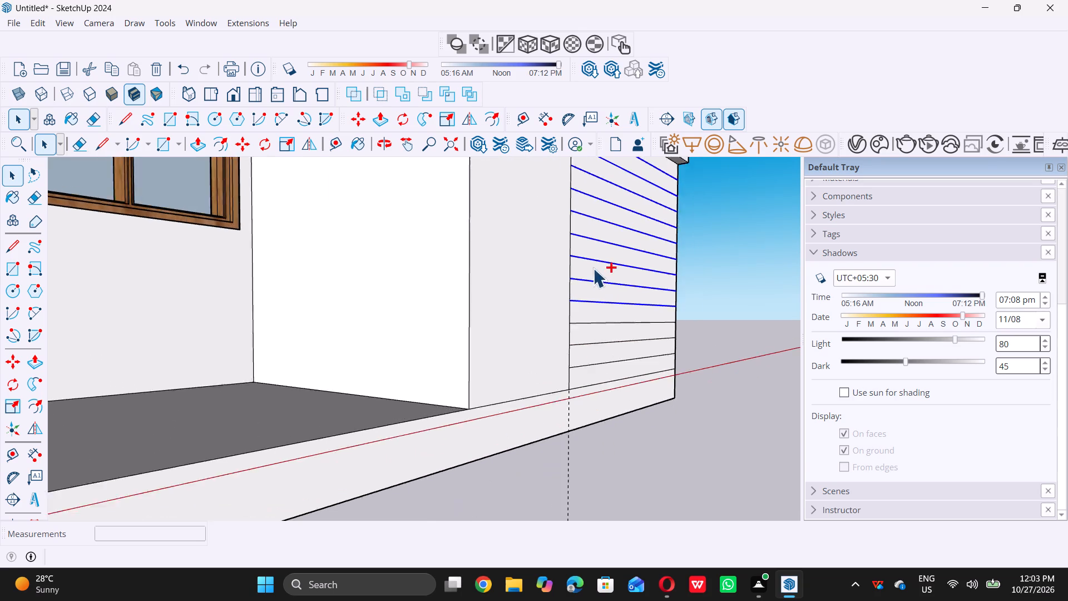
{"action": "scroll", "coordinate": [593, 268], "scroll_direction": "down", "scroll_amount": 3, "text": "ctrl"}
{"action": "scroll", "coordinate": [583, 303], "scroll_direction": "up", "scroll_amount": 7, "text": "ctrl"}
{"action": "left_click", "coordinate": [588, 310], "text": "ctrl"}
{"action": "scroll", "coordinate": [589, 308], "scroll_direction": "down", "scroll_amount": 3, "text": "ctrl"}
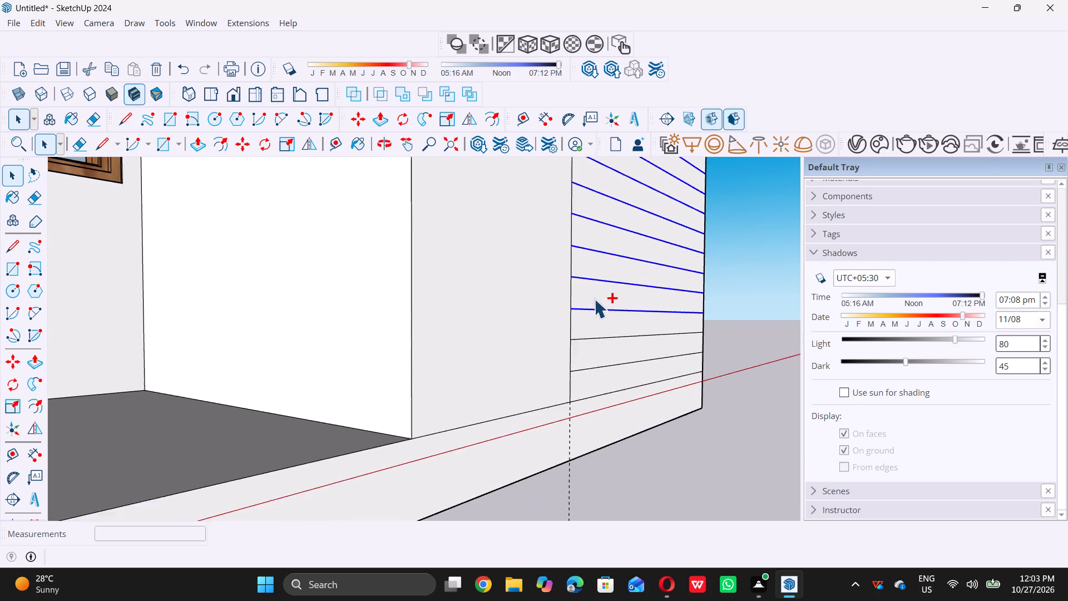
{"action": "scroll", "coordinate": [594, 299], "scroll_direction": "down", "scroll_amount": 5, "text": "ctrl"}
{"action": "scroll", "coordinate": [588, 303], "scroll_direction": "up", "scroll_amount": 9, "text": "ctrl"}
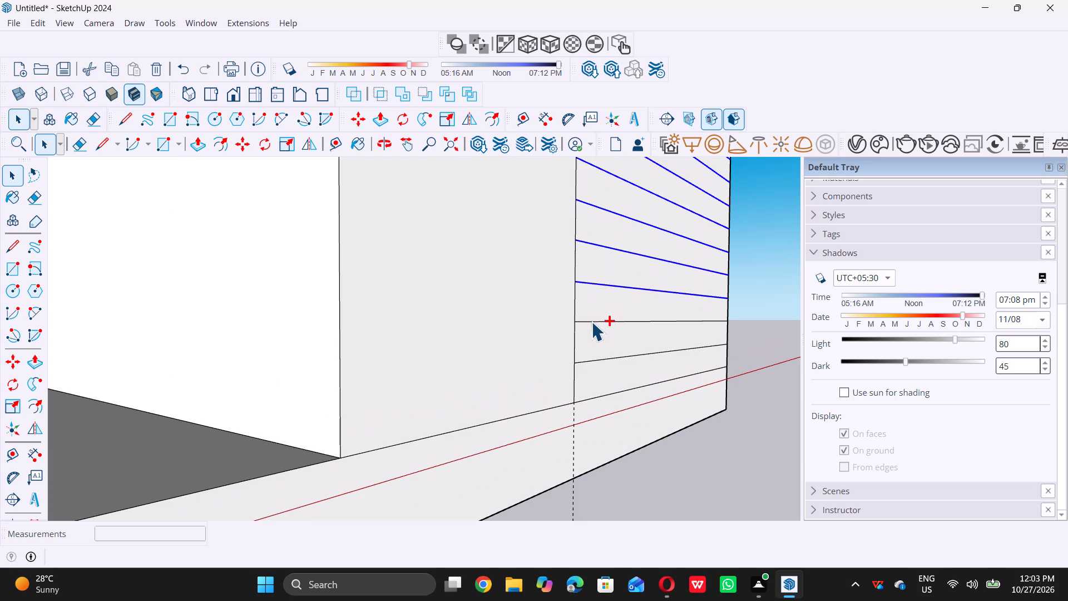
{"action": "left_click", "coordinate": [591, 322], "text": "ctrl"}
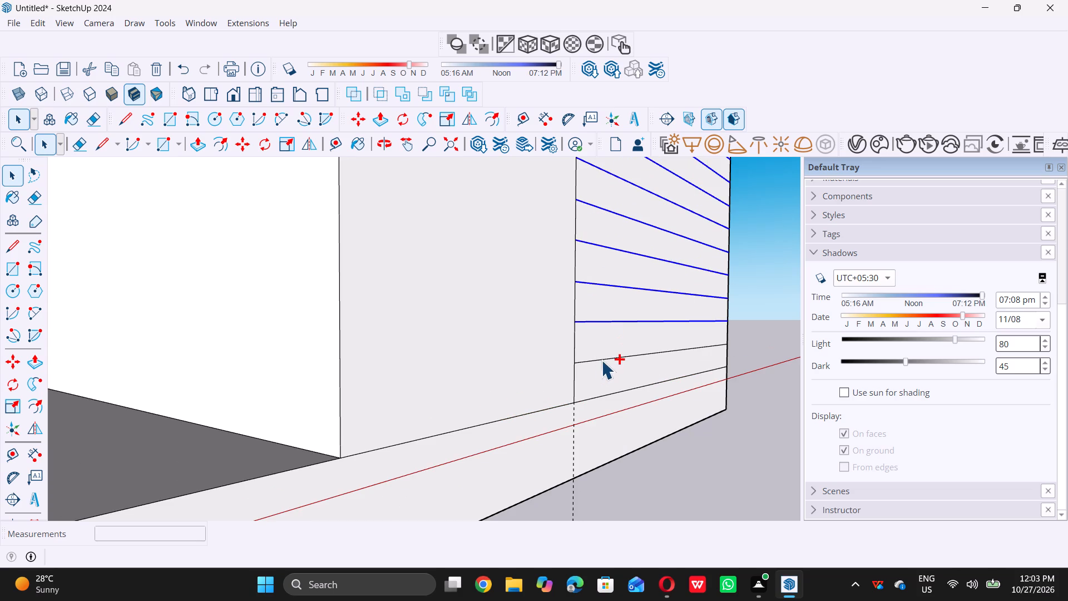
{"action": "left_click", "coordinate": [601, 360], "text": "ctrl"}
{"action": "scroll", "coordinate": [608, 385], "scroll_direction": "down", "scroll_amount": 11, "text": "ctrl"}
{"action": "scroll", "coordinate": [631, 466], "scroll_direction": "down", "scroll_amount": 4}
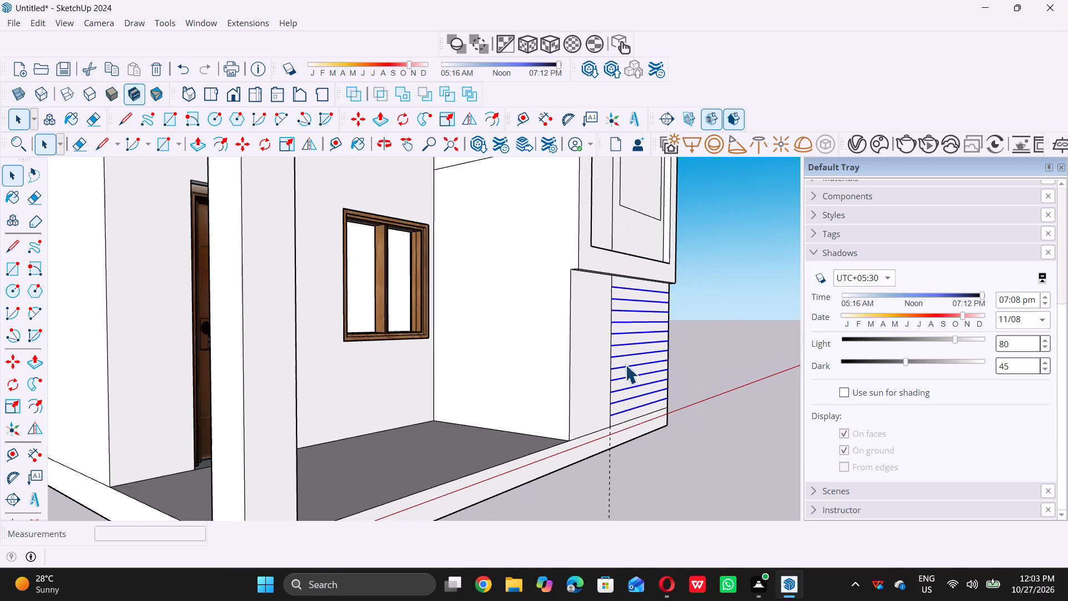
Copy the selected strip lines 0.5" downward along the wall section's vertical edge, and clear the selection.
{"action": "scroll", "coordinate": [606, 300], "scroll_direction": "up", "scroll_amount": 9}
{"action": "key", "text": "m"}
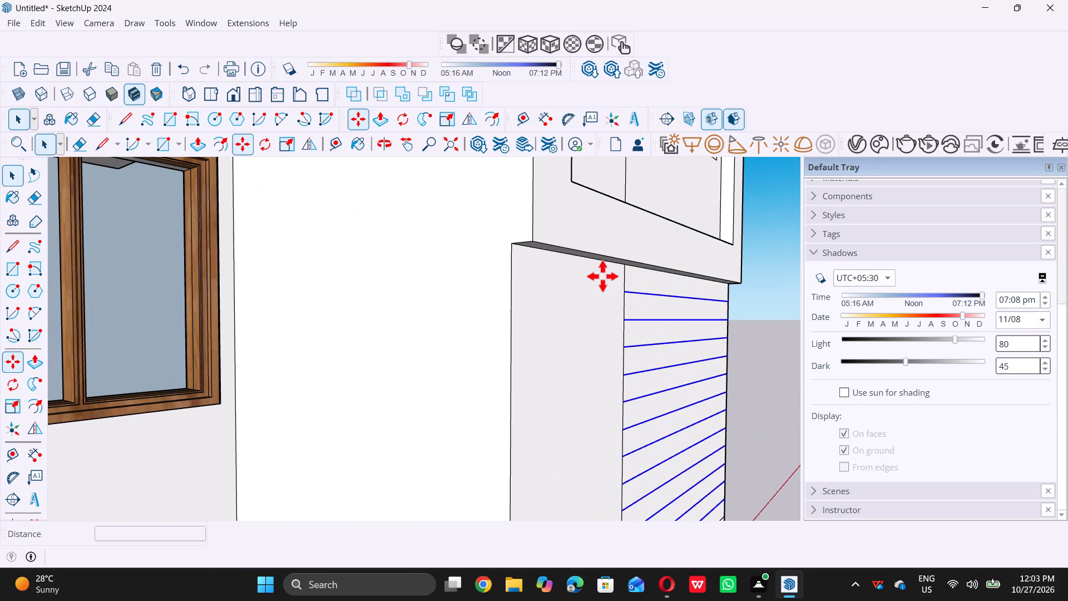
{"action": "scroll", "coordinate": [625, 296], "scroll_direction": "up", "scroll_amount": 4}
{"action": "left_click", "coordinate": [625, 291]}
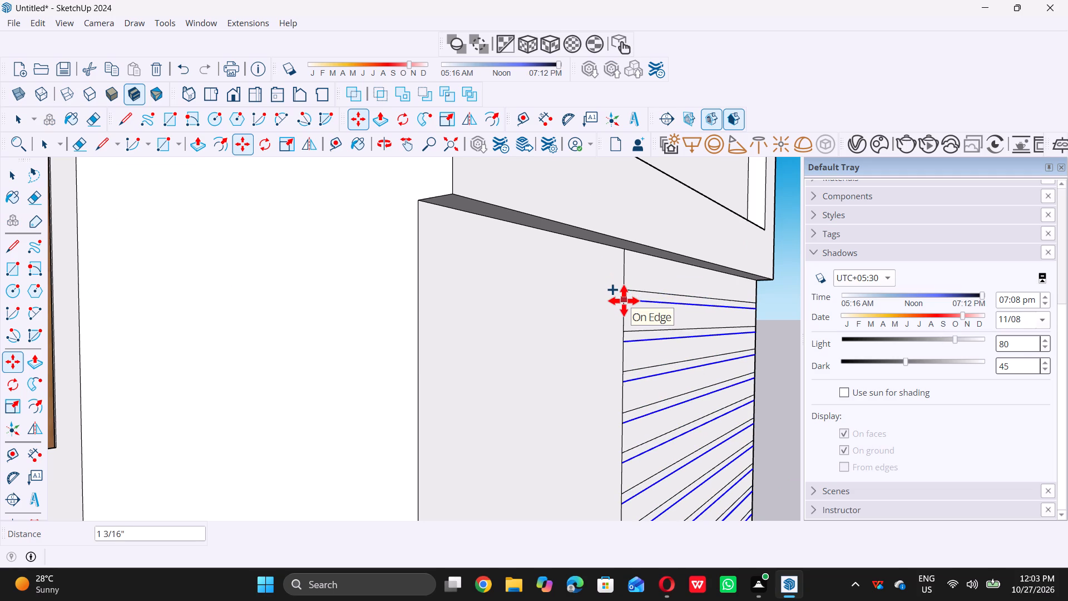
{"action": "type", "text": "0.5"}
{"action": "key", "text": "shift+quotedbl"}
{"action": "key", "text": "Return"}
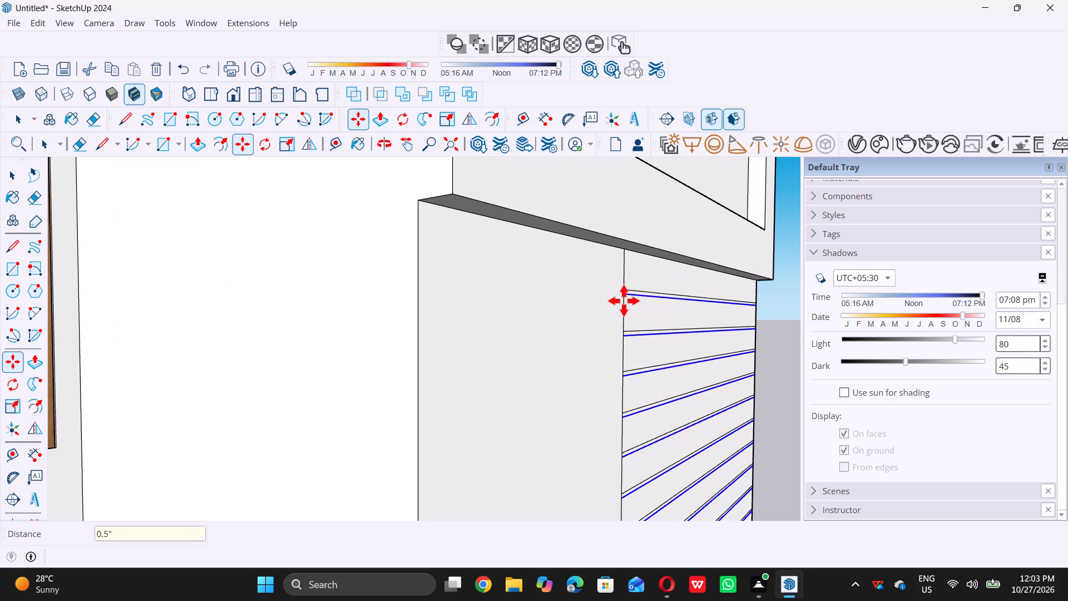
{"action": "key", "text": "space"}
{"action": "scroll", "coordinate": [600, 298], "scroll_direction": "down", "scroll_amount": 9}
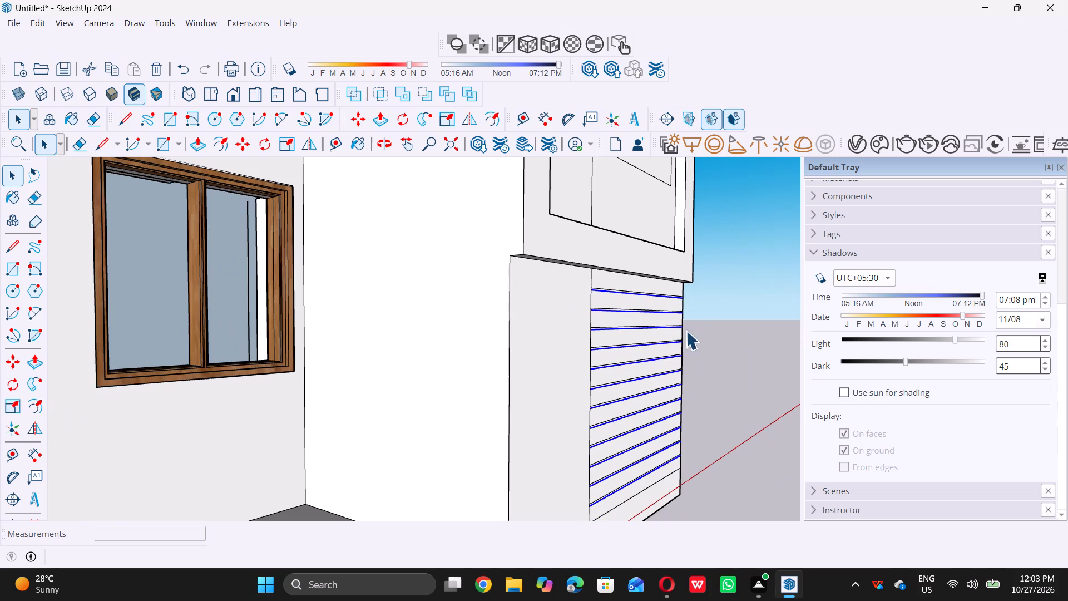
{"action": "left_click", "coordinate": [739, 329]}
Push/Pull the topmost wide strip face of the ground-floor wall section outward by 1".
{"action": "scroll", "coordinate": [687, 330], "scroll_direction": "down", "scroll_amount": 5}
{"action": "middle_click_drag", "start_coordinate": [634, 303], "coordinate": [621, 319]}
{"action": "scroll", "coordinate": [568, 283], "scroll_direction": "down", "scroll_amount": 6}
{"action": "middle_click_drag", "start_coordinate": [445, 307], "coordinate": [483, 332]}
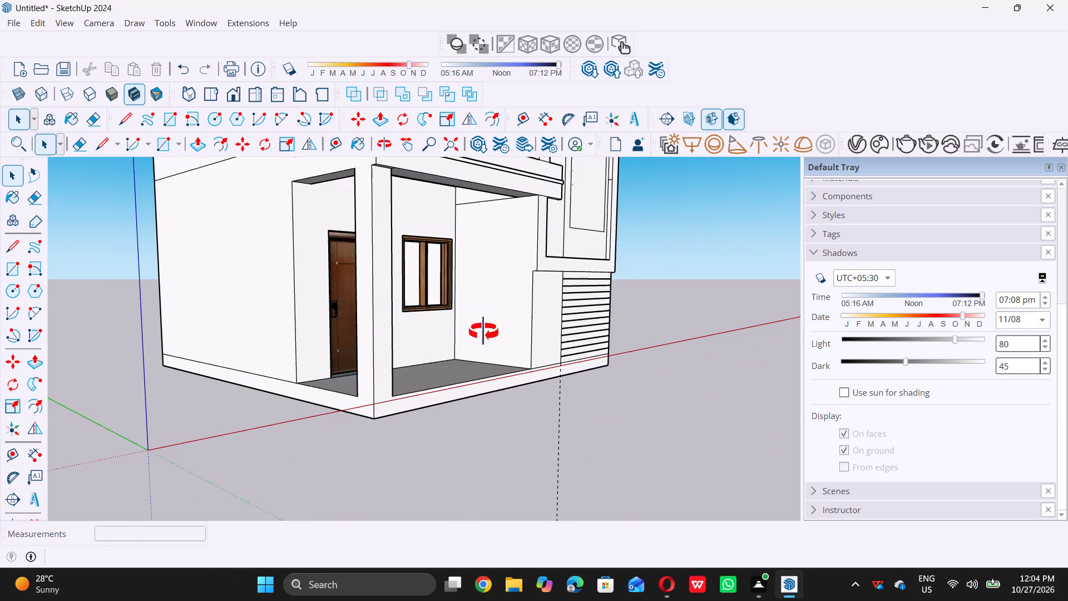
{"action": "middle_click_drag", "start_coordinate": [483, 332], "coordinate": [538, 349]}
{"action": "scroll", "coordinate": [563, 319], "scroll_direction": "up", "scroll_amount": 1}
{"action": "middle_click_drag", "start_coordinate": [561, 318], "coordinate": [488, 314]}
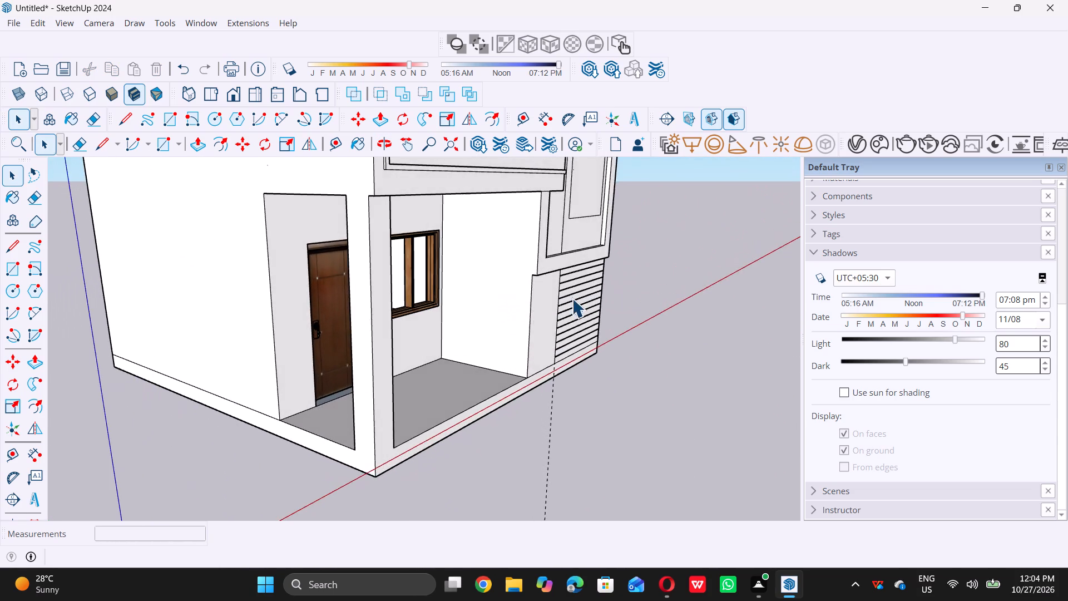
{"action": "scroll", "coordinate": [572, 298], "scroll_direction": "up", "scroll_amount": 10}
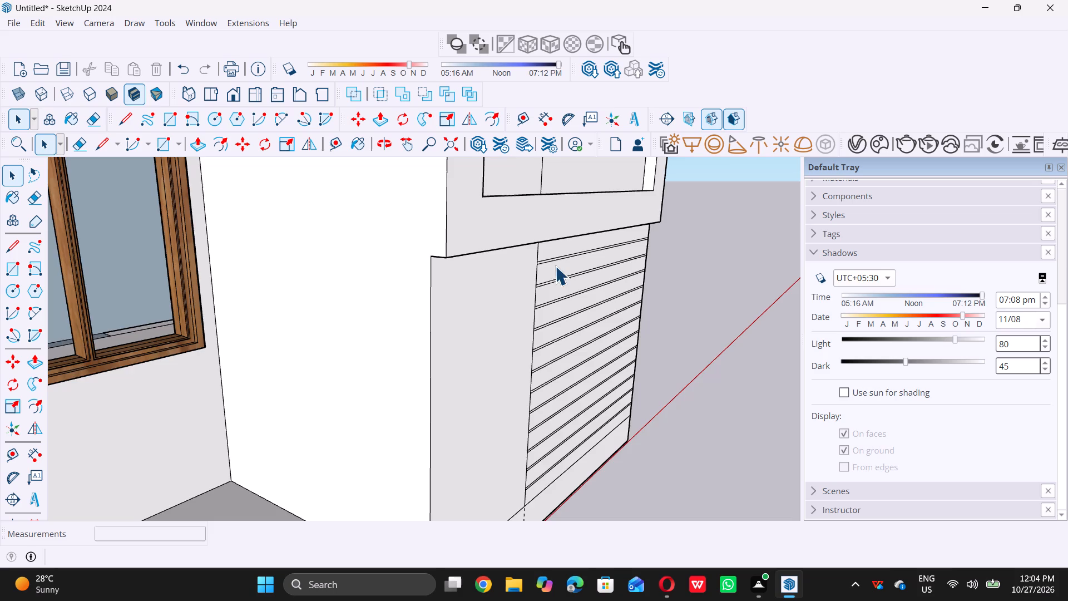
{"action": "scroll", "coordinate": [548, 272], "scroll_direction": "down", "scroll_amount": 5}
{"action": "middle_click_drag", "start_coordinate": [543, 337], "coordinate": [399, 303]}
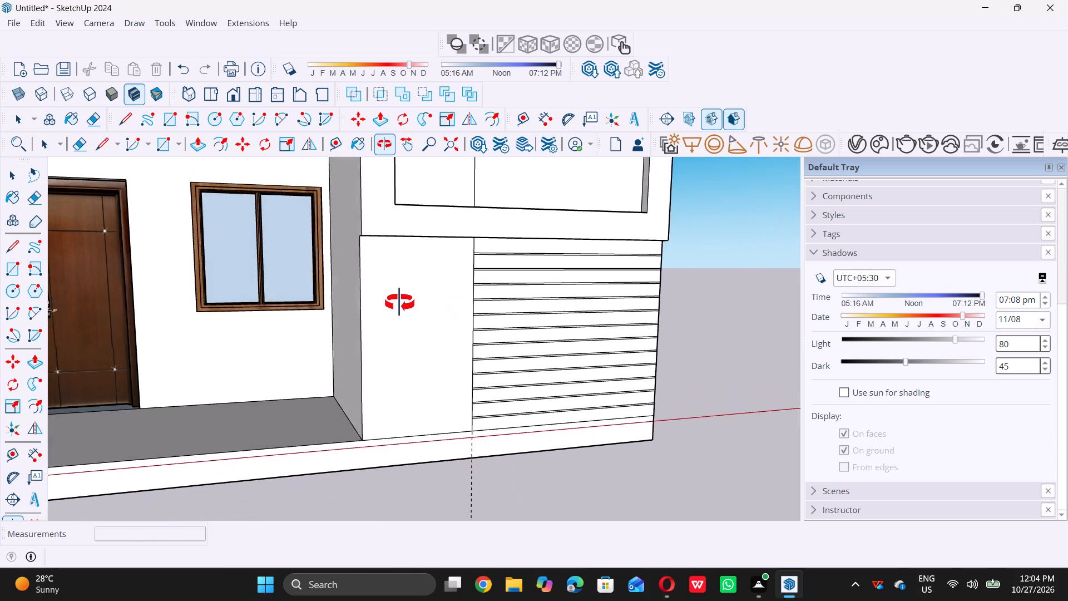
{"action": "middle_click_drag", "start_coordinate": [399, 303], "coordinate": [501, 306]}
{"action": "scroll", "coordinate": [538, 252], "scroll_direction": "up", "scroll_amount": 11}
{"action": "scroll", "coordinate": [532, 256], "scroll_direction": "down", "scroll_amount": 2}
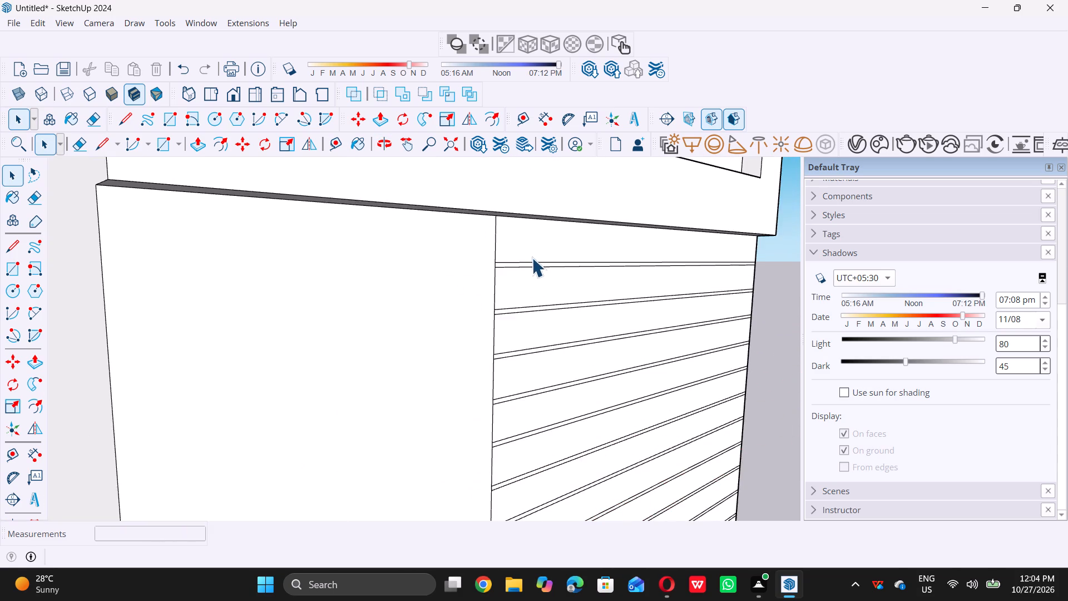
{"action": "scroll", "coordinate": [532, 258], "scroll_direction": "down", "scroll_amount": 9}
{"action": "scroll", "coordinate": [557, 254], "scroll_direction": "up", "scroll_amount": 5}
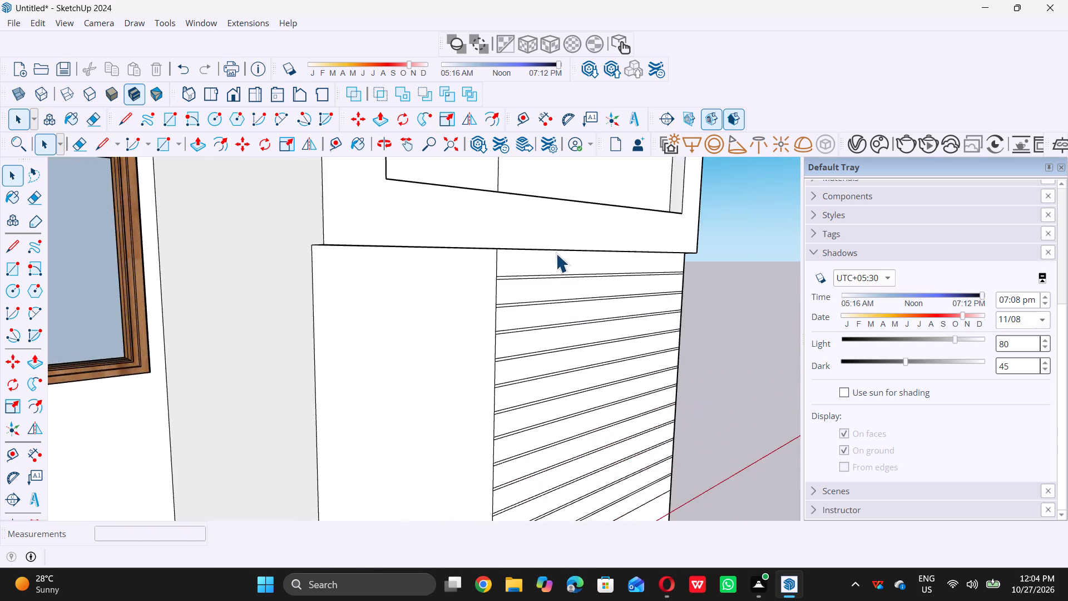
{"action": "scroll", "coordinate": [556, 253], "scroll_direction": "up", "scroll_amount": 5}
{"action": "left_click", "coordinate": [552, 262]}
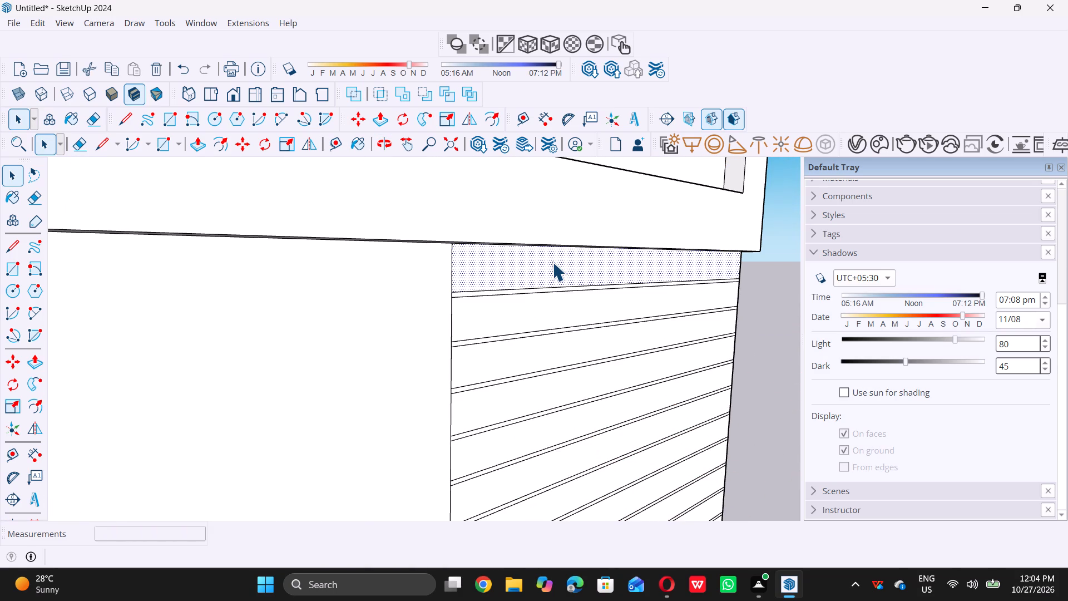
{"action": "key", "text": "p"}
{"action": "left_click", "coordinate": [552, 262]}
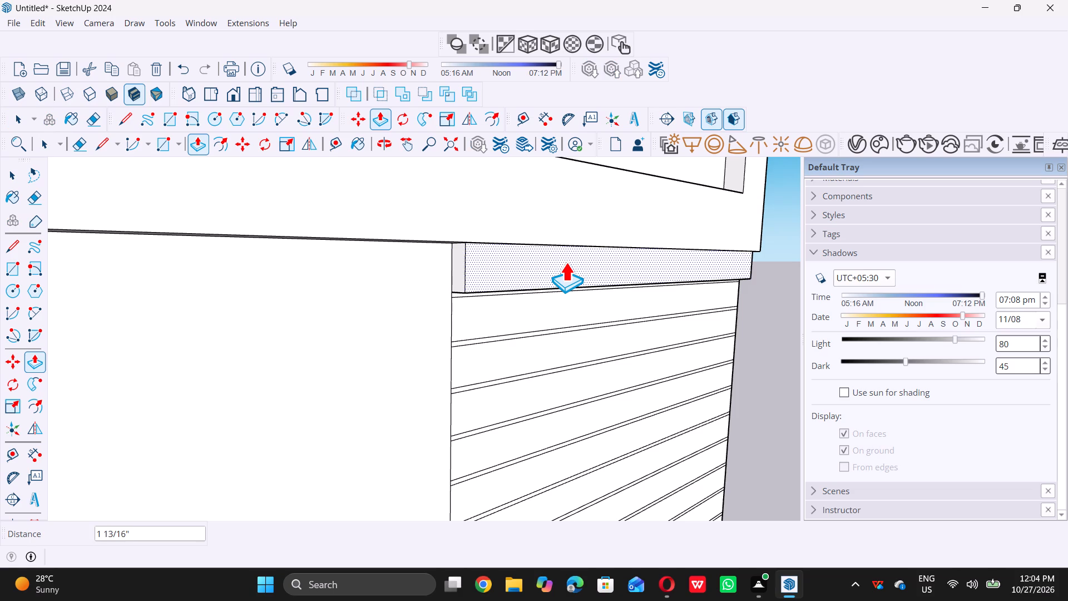
{"action": "key", "text": "1"}
{"action": "key", "text": "shift+quotedbl"}
{"action": "key", "text": "Return"}
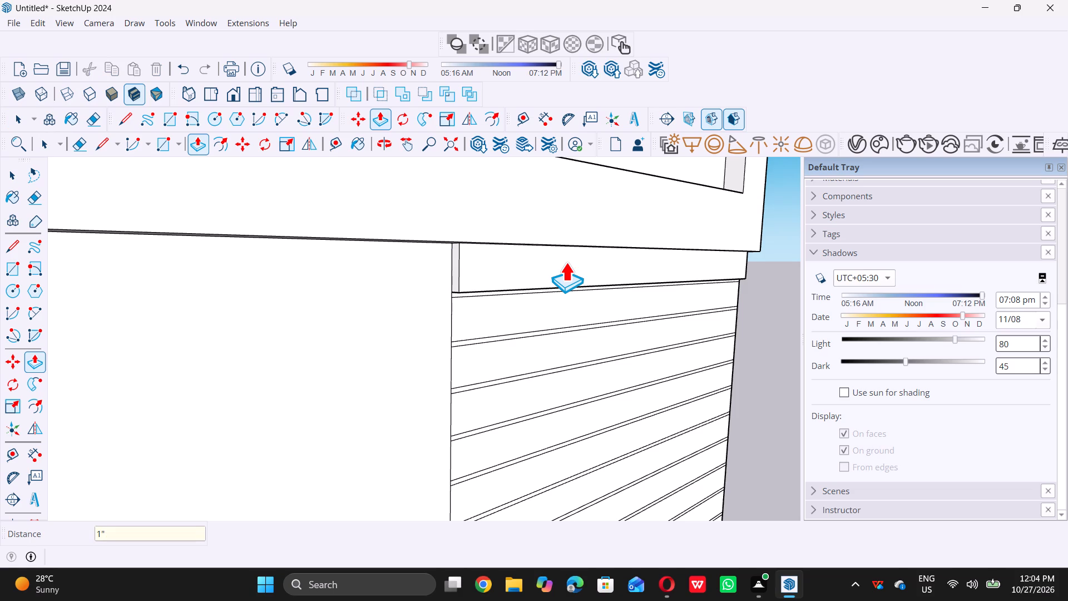
{"action": "scroll", "coordinate": [557, 288], "scroll_direction": "down", "scroll_amount": 3}
{"action": "middle_click_drag", "start_coordinate": [480, 320], "coordinate": [524, 279]}
{"action": "scroll", "coordinate": [523, 279], "scroll_direction": "up", "scroll_amount": 4}
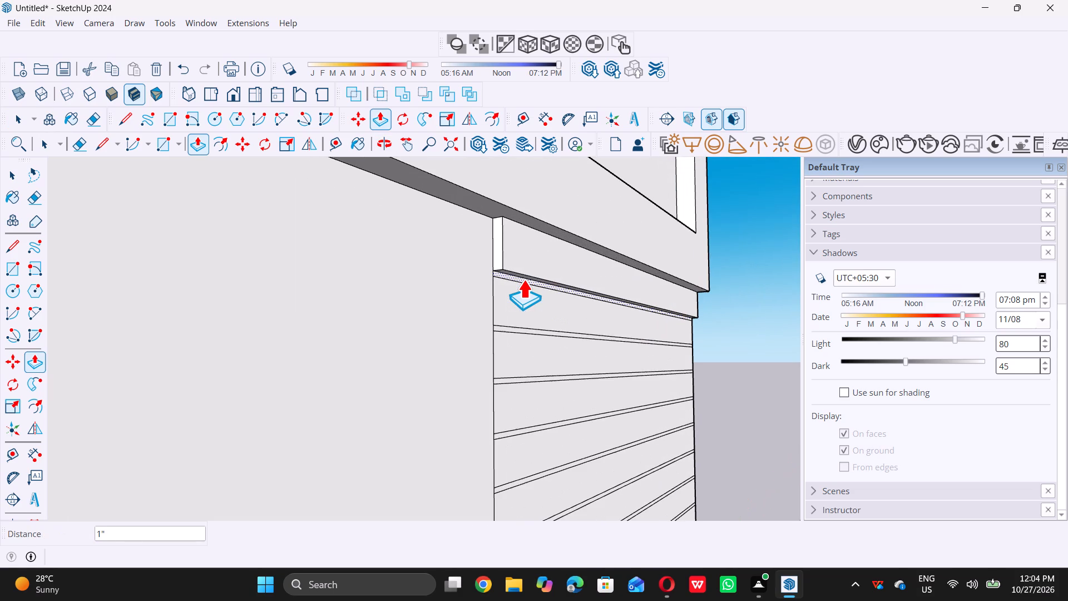
Push/Pull the second, third and fourth wide strips from the top of the ground-floor wall section outward by 1".
{"action": "left_click", "coordinate": [511, 299]}
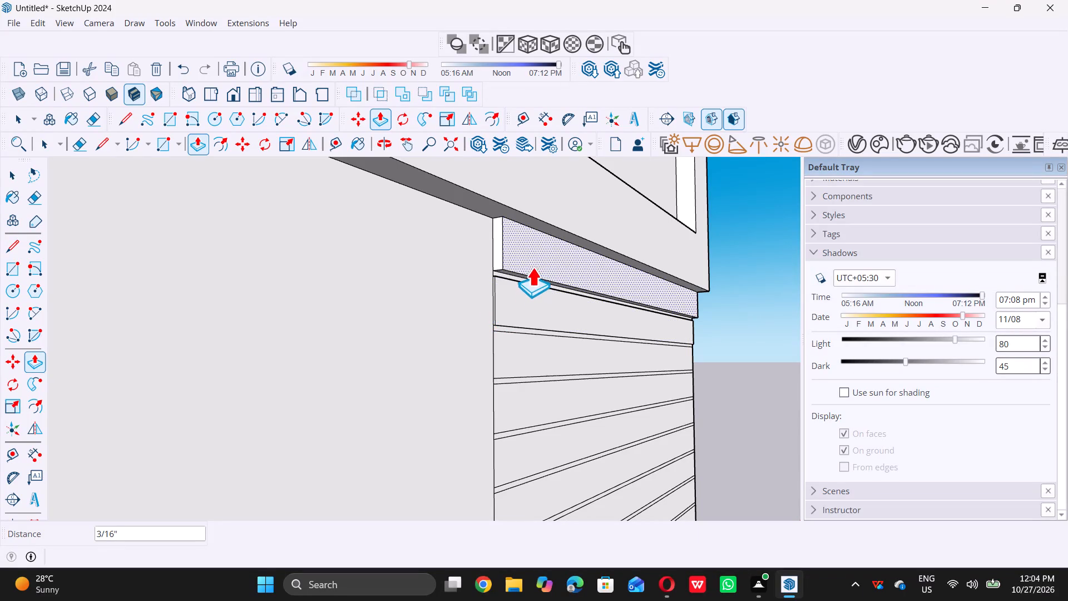
{"action": "left_click", "coordinate": [519, 289]}
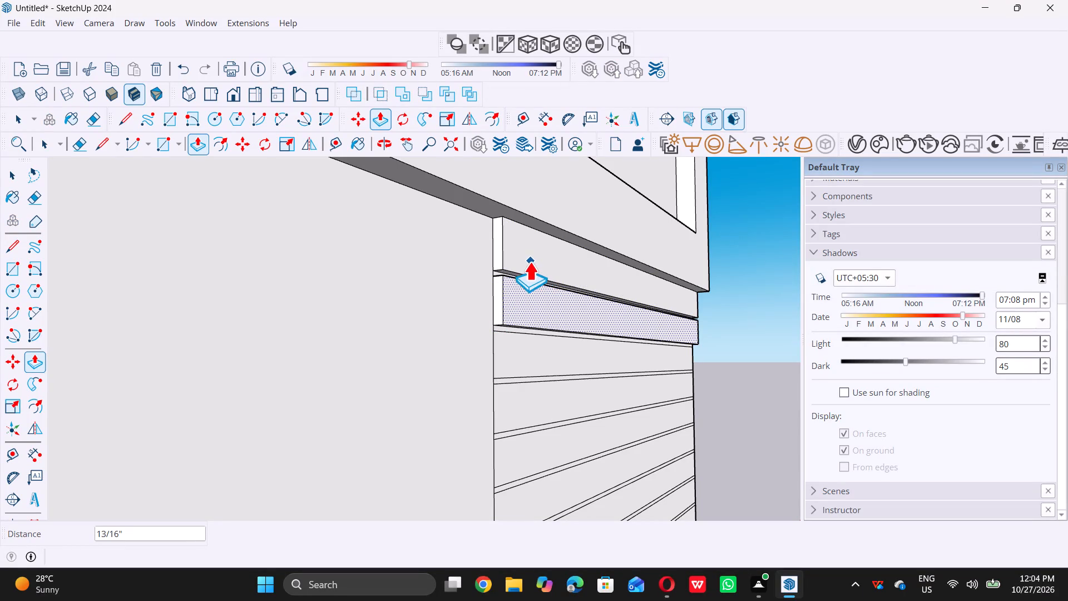
{"action": "left_click", "coordinate": [521, 272]}
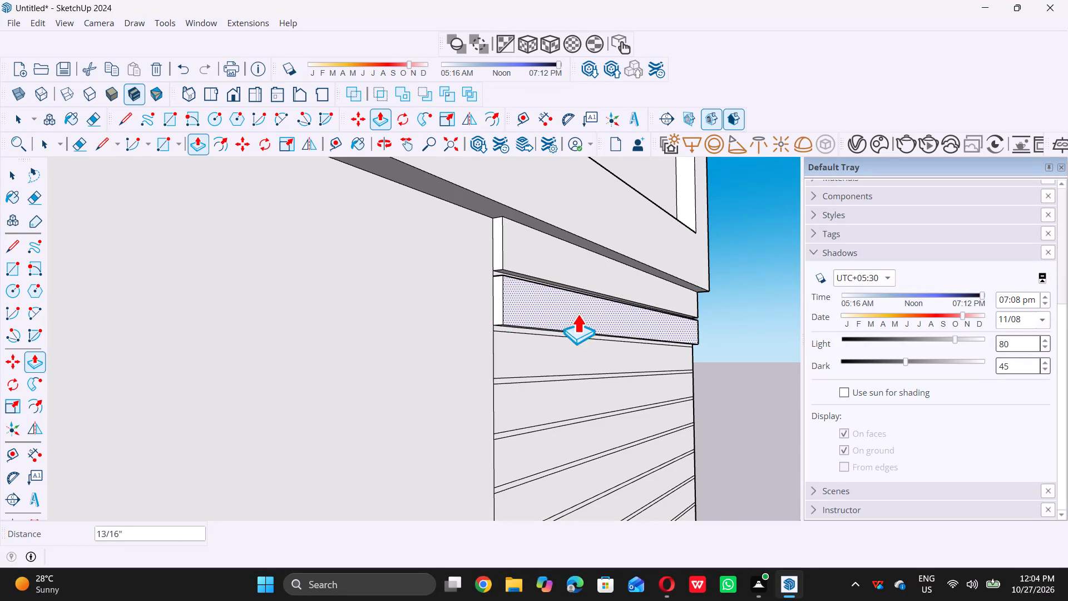
{"action": "middle_click_drag", "start_coordinate": [571, 313], "coordinate": [436, 317]}
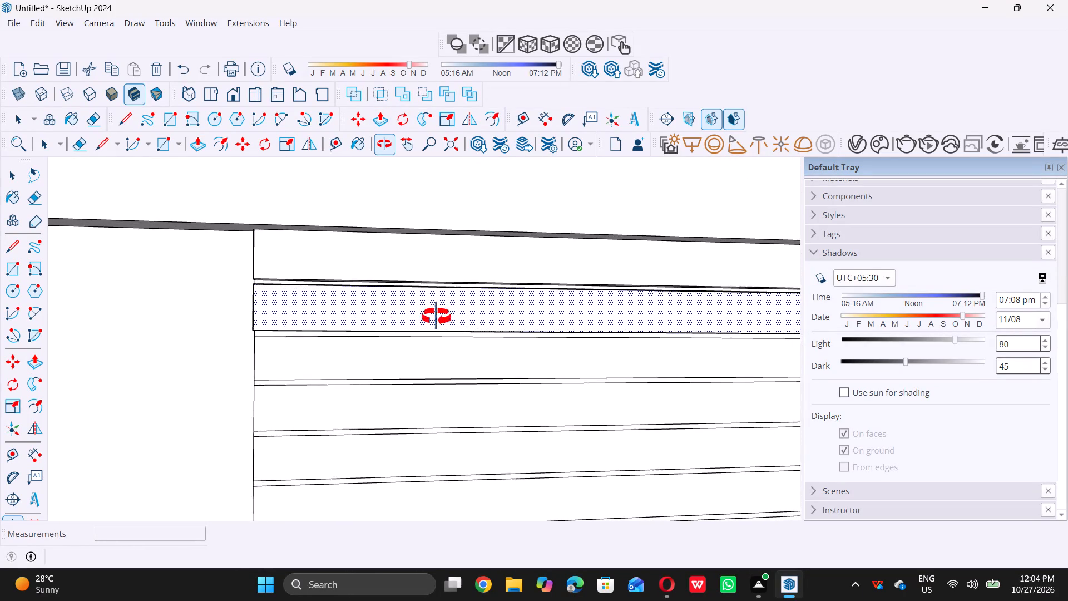
{"action": "middle_click_drag", "start_coordinate": [436, 317], "coordinate": [606, 314]}
{"action": "scroll", "coordinate": [558, 336], "scroll_direction": "up", "scroll_amount": 3}
{"action": "left_click", "coordinate": [560, 341]}
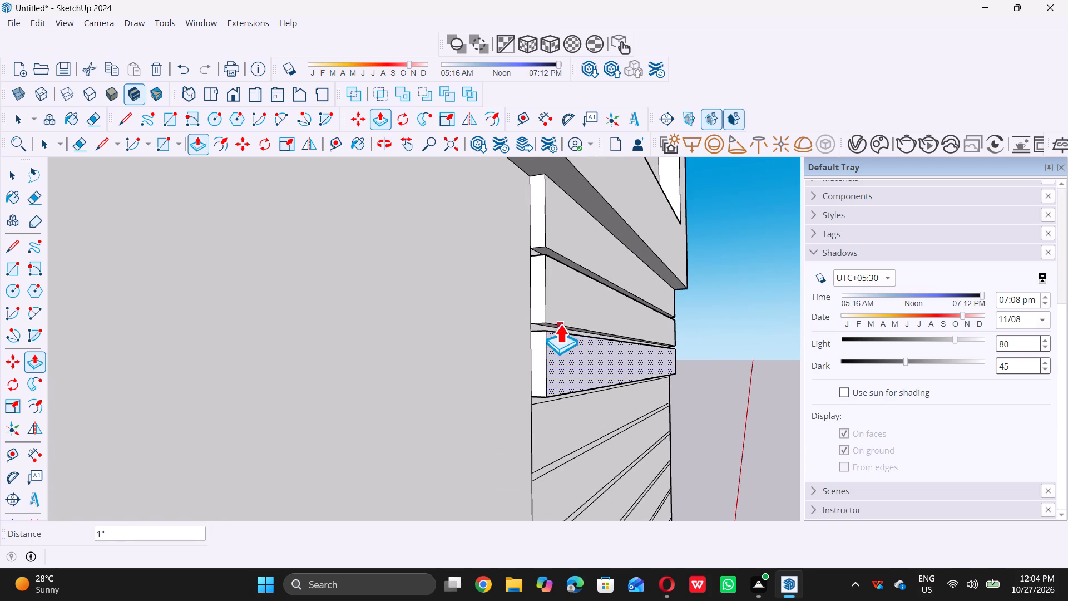
{"action": "left_click", "coordinate": [560, 323]}
{"action": "scroll", "coordinate": [548, 323], "scroll_direction": "up", "scroll_amount": 1}
{"action": "scroll", "coordinate": [548, 322], "scroll_direction": "down", "scroll_amount": 7}
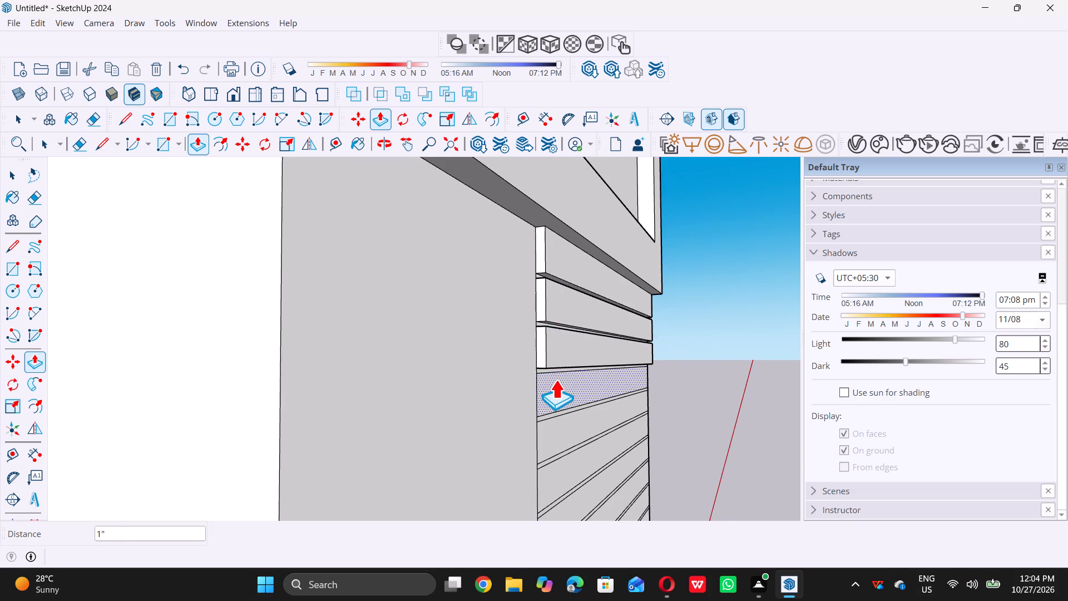
{"action": "left_click", "coordinate": [556, 380]}
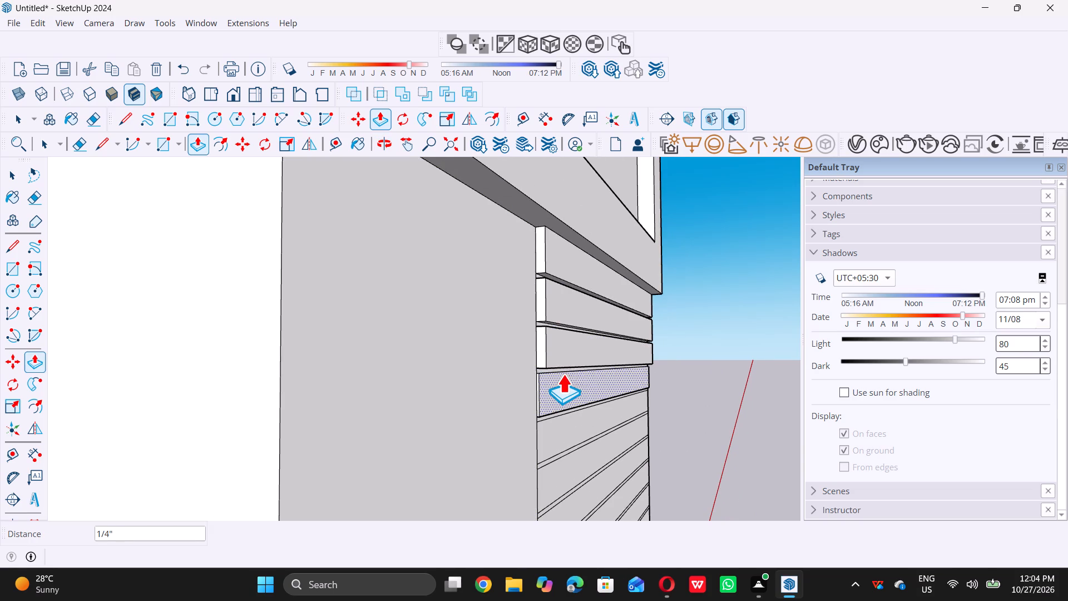
{"action": "left_click", "coordinate": [563, 374]}
{"action": "left_click", "coordinate": [557, 366]}
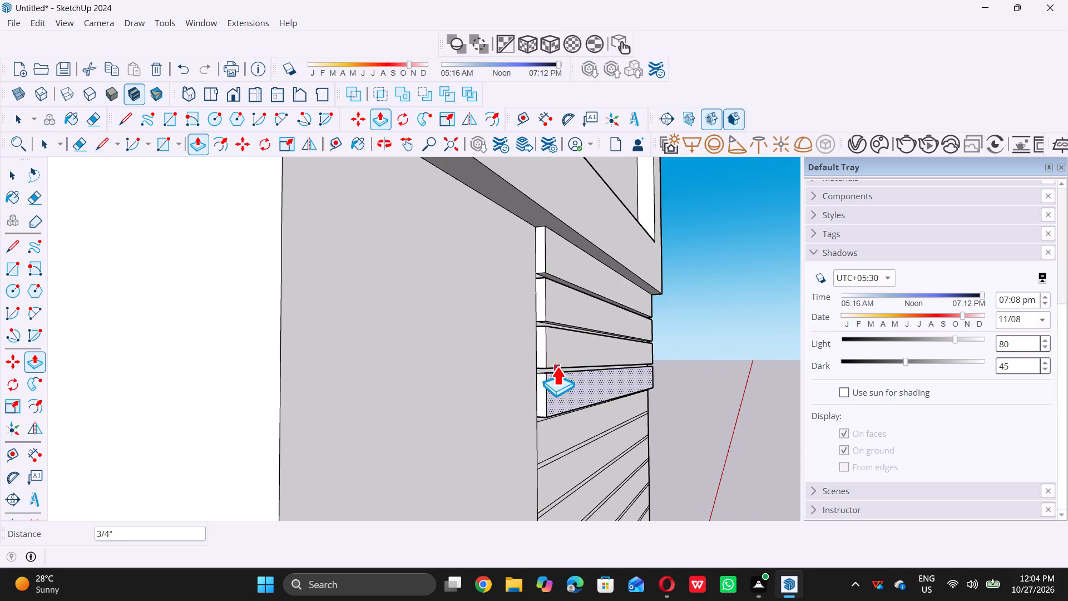
Push/Pull the fifth and sixth wide strips from the top of the wall section outward by 1", leaving the narrow grooves recessed.
{"action": "scroll", "coordinate": [530, 352], "scroll_direction": "down", "scroll_amount": 11}
{"action": "middle_click_drag", "start_coordinate": [631, 360], "coordinate": [357, 370]}
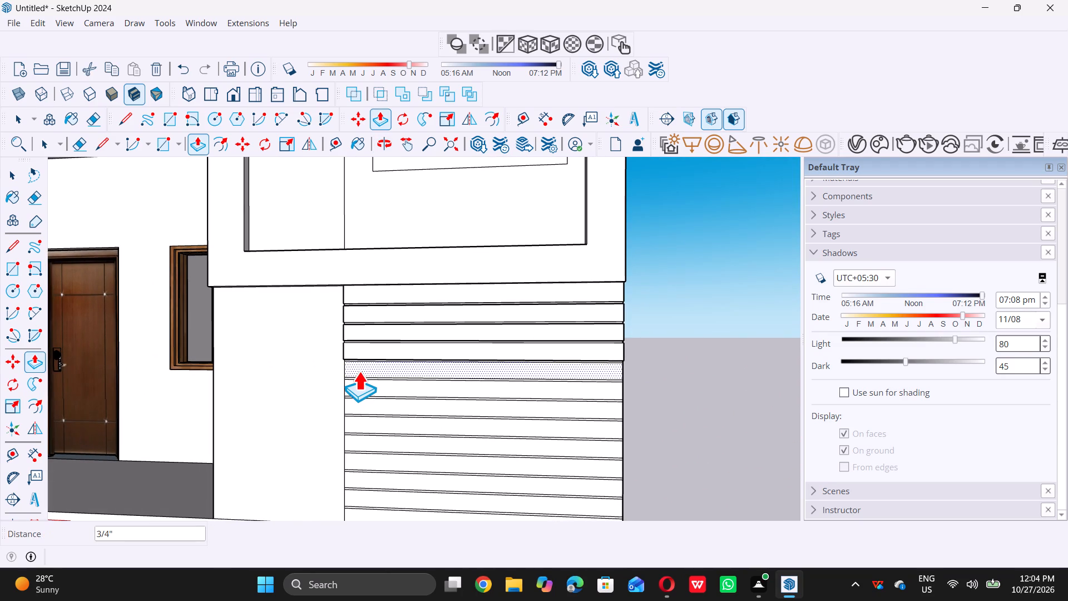
{"action": "scroll", "coordinate": [382, 381], "scroll_direction": "down", "scroll_amount": 10}
{"action": "middle_click_drag", "start_coordinate": [382, 393], "coordinate": [479, 385]}
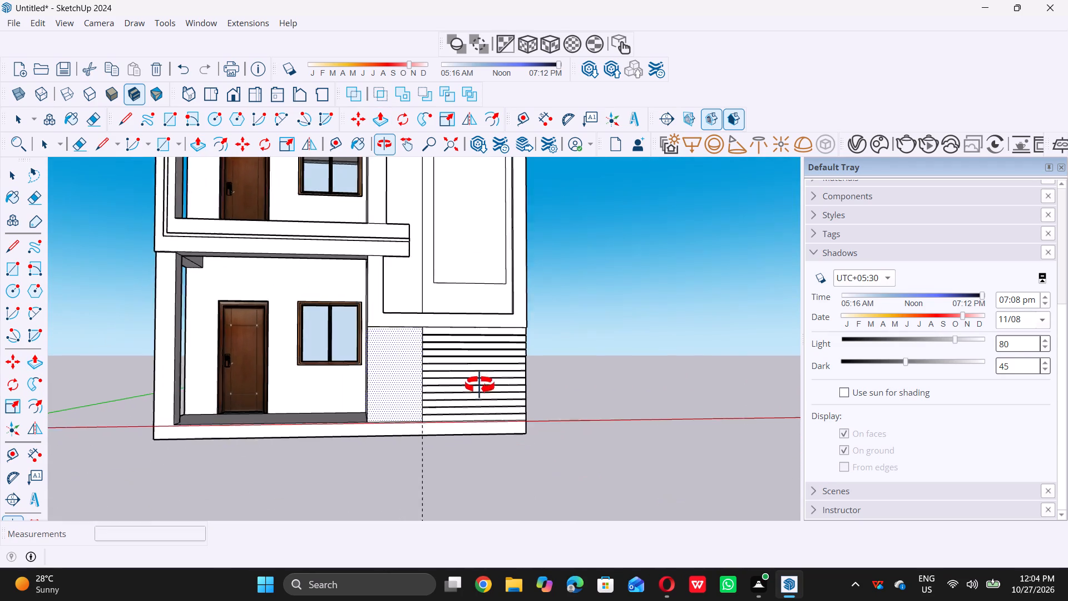
{"action": "middle_click_drag", "start_coordinate": [479, 385], "coordinate": [598, 409]}
{"action": "scroll", "coordinate": [478, 373], "scroll_direction": "up", "scroll_amount": 15}
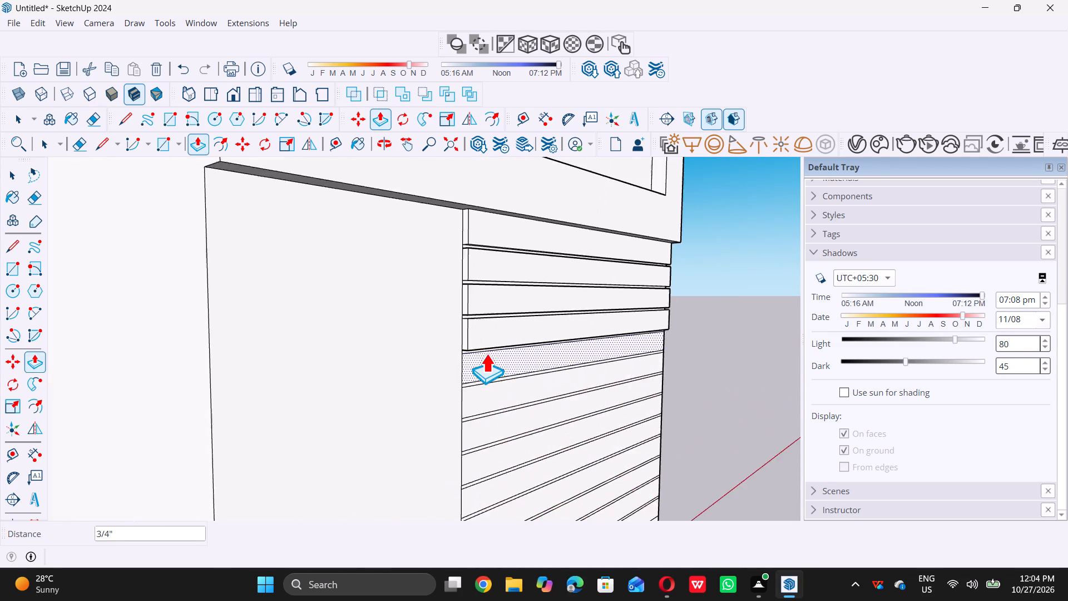
{"action": "scroll", "coordinate": [486, 353], "scroll_direction": "up", "scroll_amount": 4}
{"action": "left_click", "coordinate": [486, 352]}
{"action": "left_click", "coordinate": [502, 342]}
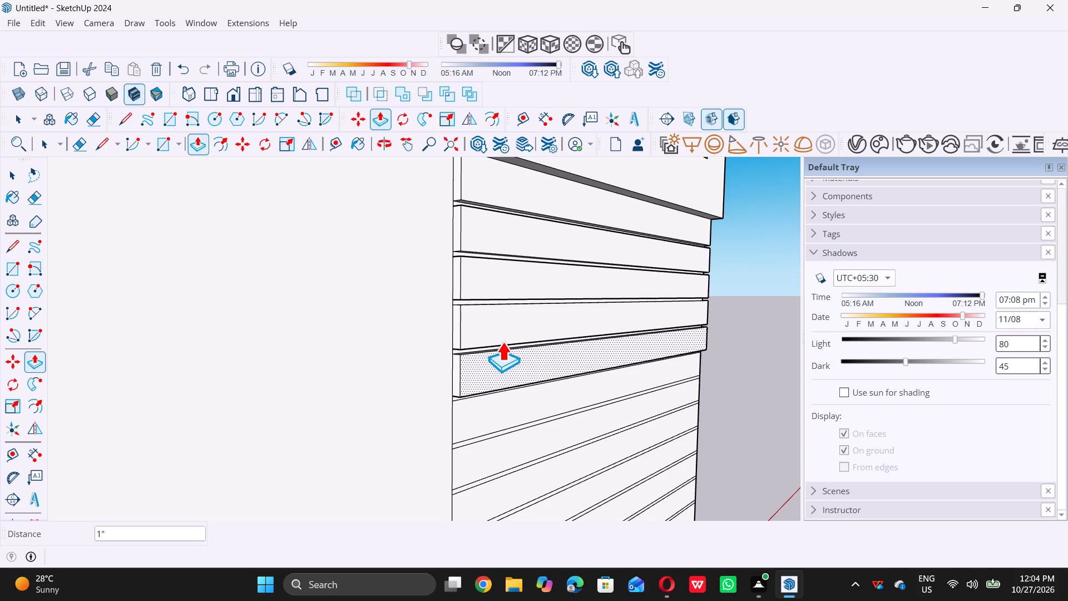
{"action": "scroll", "coordinate": [500, 341], "scroll_direction": "down", "scroll_amount": 10}
{"action": "scroll", "coordinate": [481, 363], "scroll_direction": "up", "scroll_amount": 12}
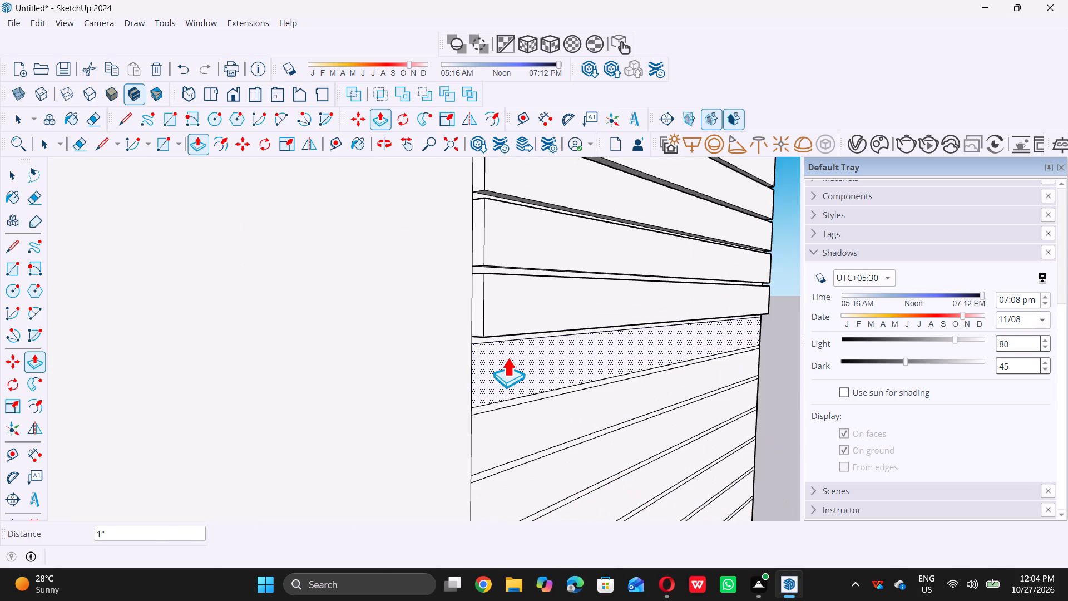
{"action": "left_click", "coordinate": [507, 357]}
{"action": "left_click", "coordinate": [533, 331]}
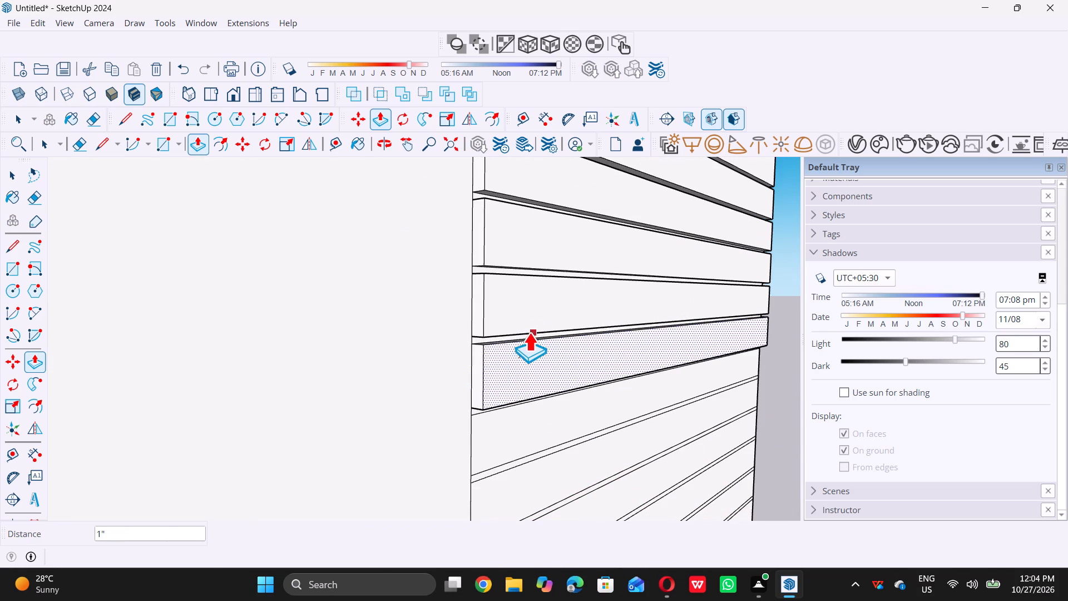
Push/Pull the seventh, eighth and ninth wide strips from the top of the wall section outward by 1".
{"action": "scroll", "coordinate": [526, 330], "scroll_direction": "down", "scroll_amount": 10}
{"action": "scroll", "coordinate": [515, 352], "scroll_direction": "up", "scroll_amount": 13}
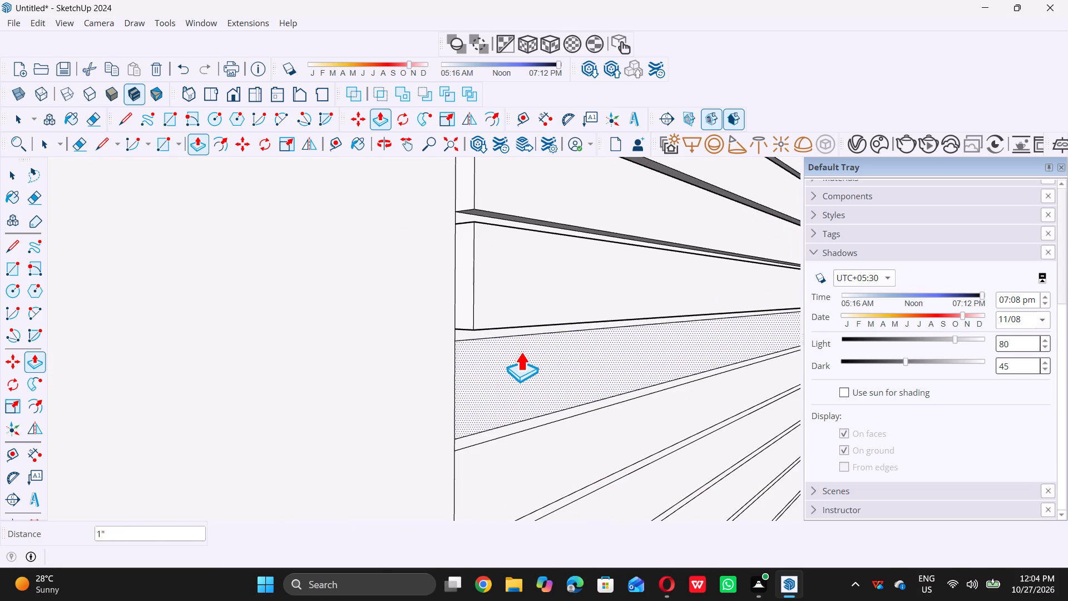
{"action": "left_click", "coordinate": [521, 352]}
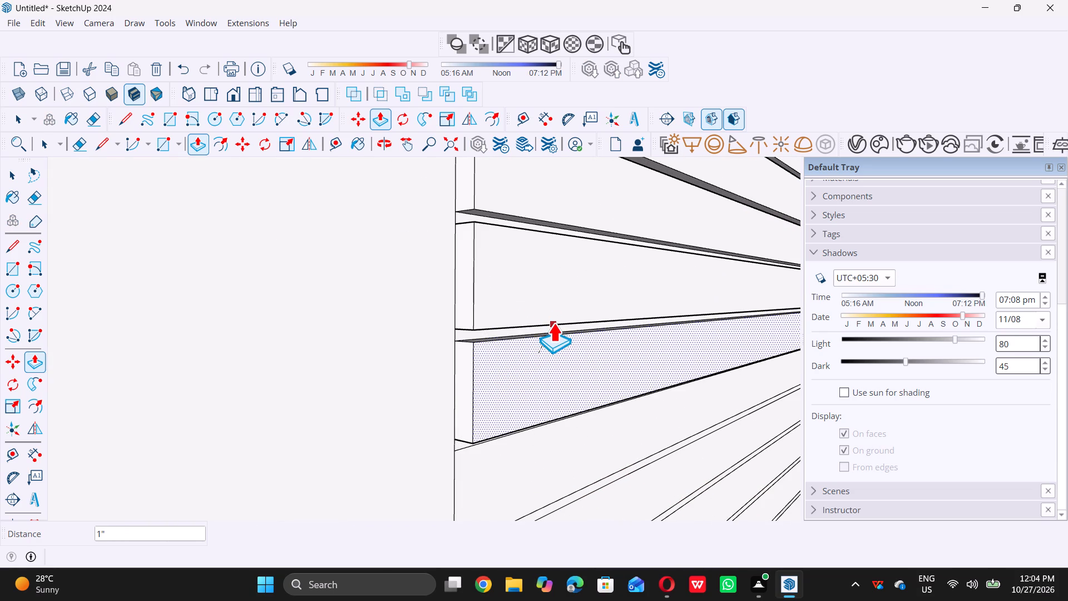
{"action": "left_click", "coordinate": [553, 323]}
{"action": "scroll", "coordinate": [527, 319], "scroll_direction": "down", "scroll_amount": 10}
{"action": "scroll", "coordinate": [497, 362], "scroll_direction": "up", "scroll_amount": 9}
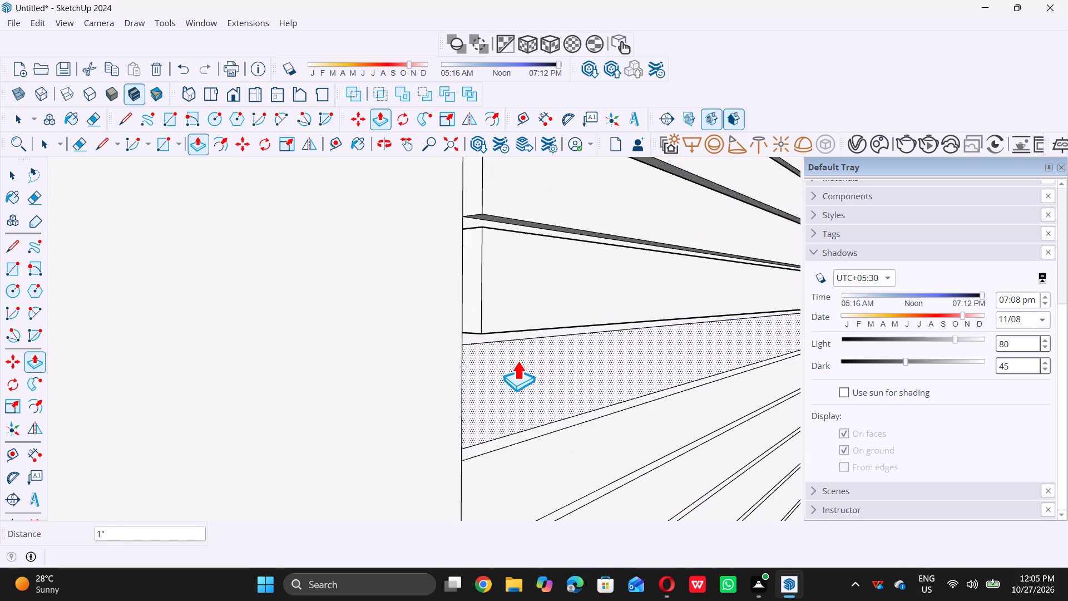
{"action": "left_click", "coordinate": [517, 361]}
{"action": "left_click", "coordinate": [547, 328]}
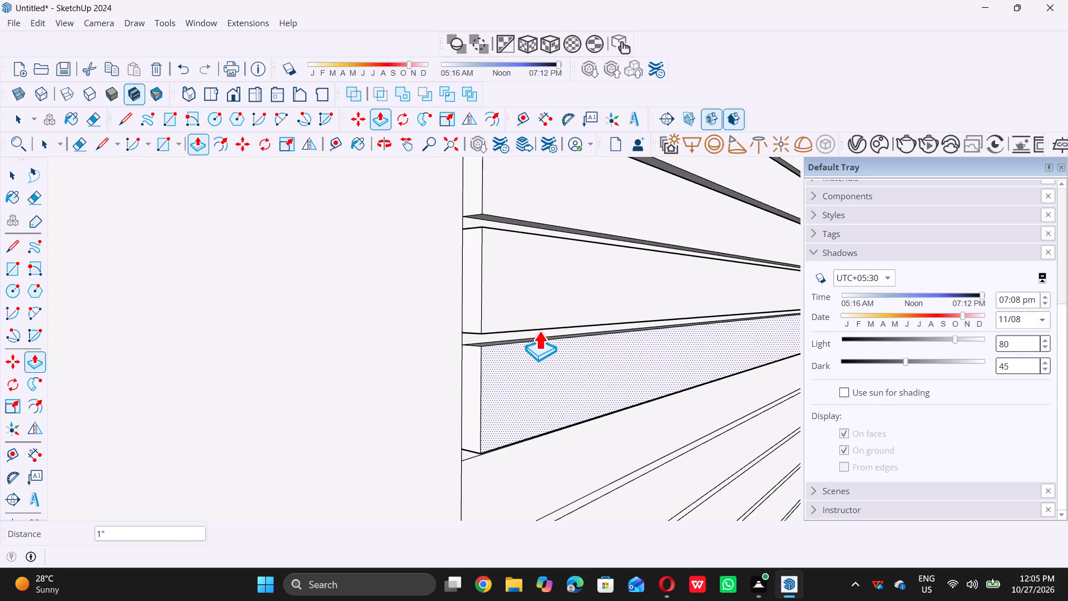
{"action": "scroll", "coordinate": [527, 331], "scroll_direction": "down", "scroll_amount": 14}
{"action": "scroll", "coordinate": [528, 362], "scroll_direction": "up", "scroll_amount": 8}
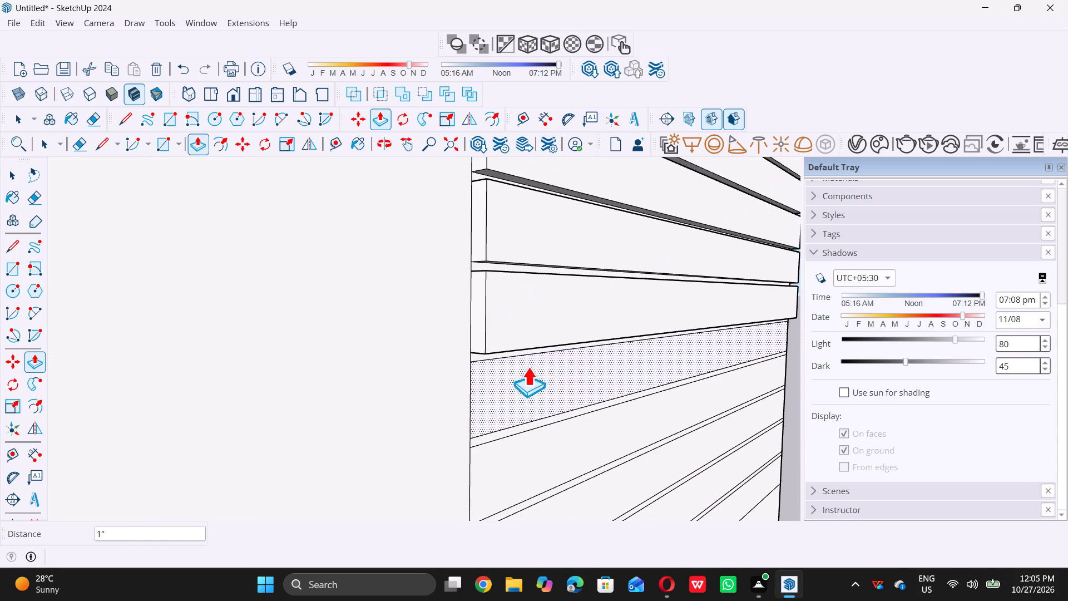
{"action": "left_click", "coordinate": [529, 368]}
{"action": "left_click", "coordinate": [561, 339]}
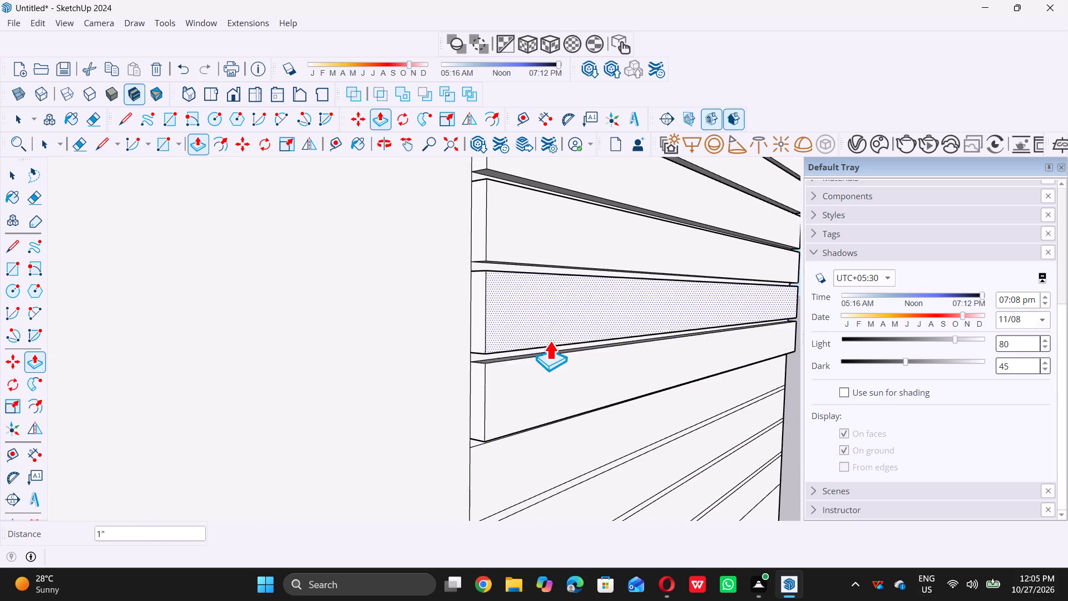
Push/Pull the following three wide strips, leaving only the bottommost one flat, outward by 1".
{"action": "scroll", "coordinate": [550, 341], "scroll_direction": "down", "scroll_amount": 10}
{"action": "scroll", "coordinate": [535, 377], "scroll_direction": "up", "scroll_amount": 9}
{"action": "left_click", "coordinate": [533, 375]}
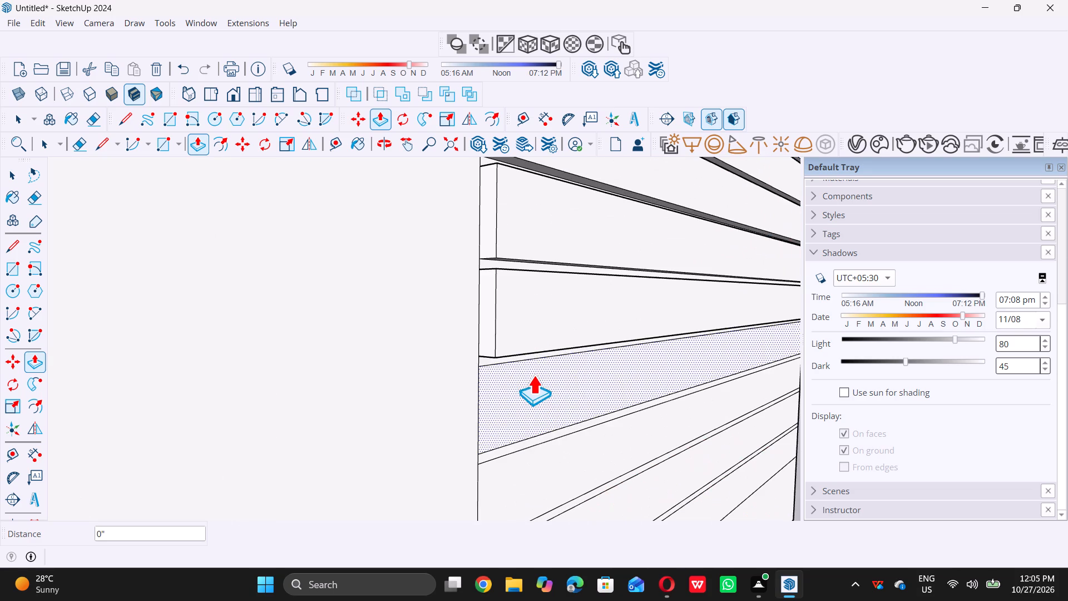
{"action": "left_click", "coordinate": [562, 348]}
{"action": "scroll", "coordinate": [548, 339], "scroll_direction": "down", "scroll_amount": 12}
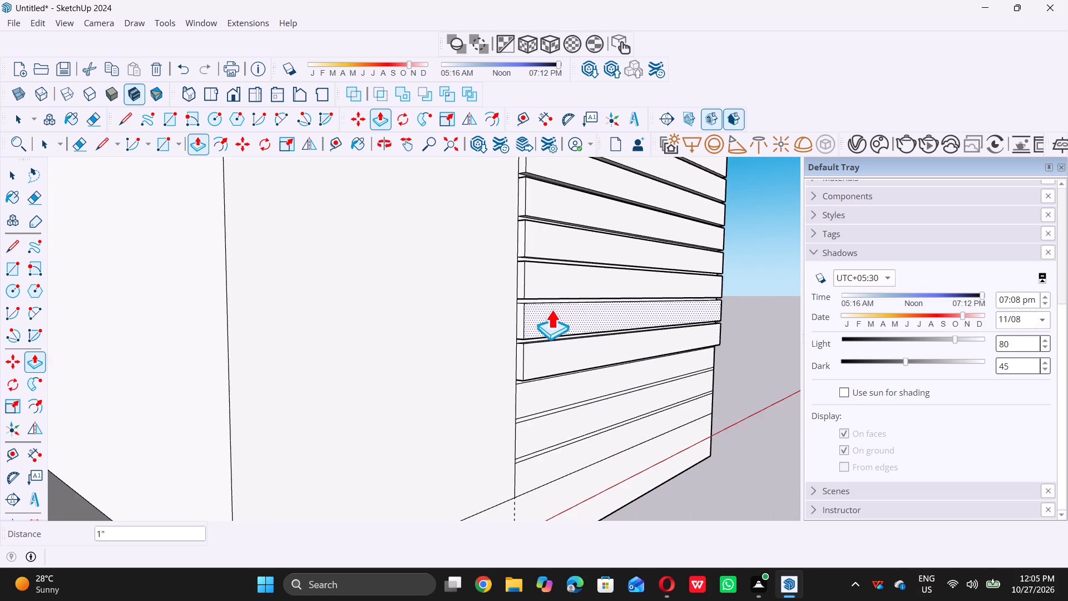
{"action": "scroll", "coordinate": [551, 309], "scroll_direction": "down", "scroll_amount": 3}
{"action": "scroll", "coordinate": [546, 359], "scroll_direction": "up", "scroll_amount": 10}
{"action": "left_click", "coordinate": [547, 362]}
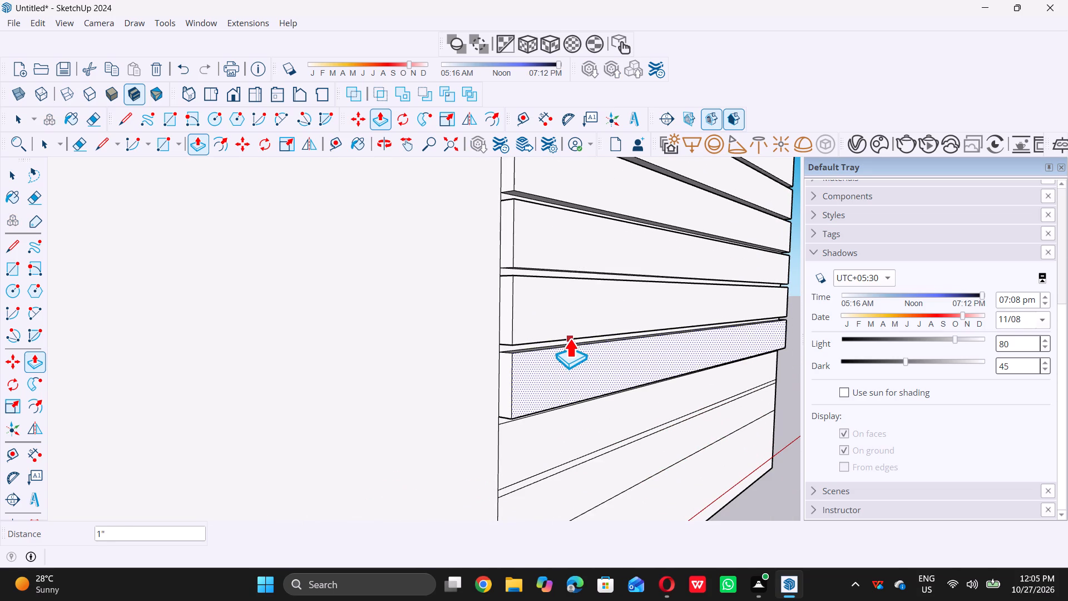
{"action": "left_click", "coordinate": [569, 337]}
{"action": "scroll", "coordinate": [561, 337], "scroll_direction": "down", "scroll_amount": 13}
{"action": "scroll", "coordinate": [549, 367], "scroll_direction": "up", "scroll_amount": 4}
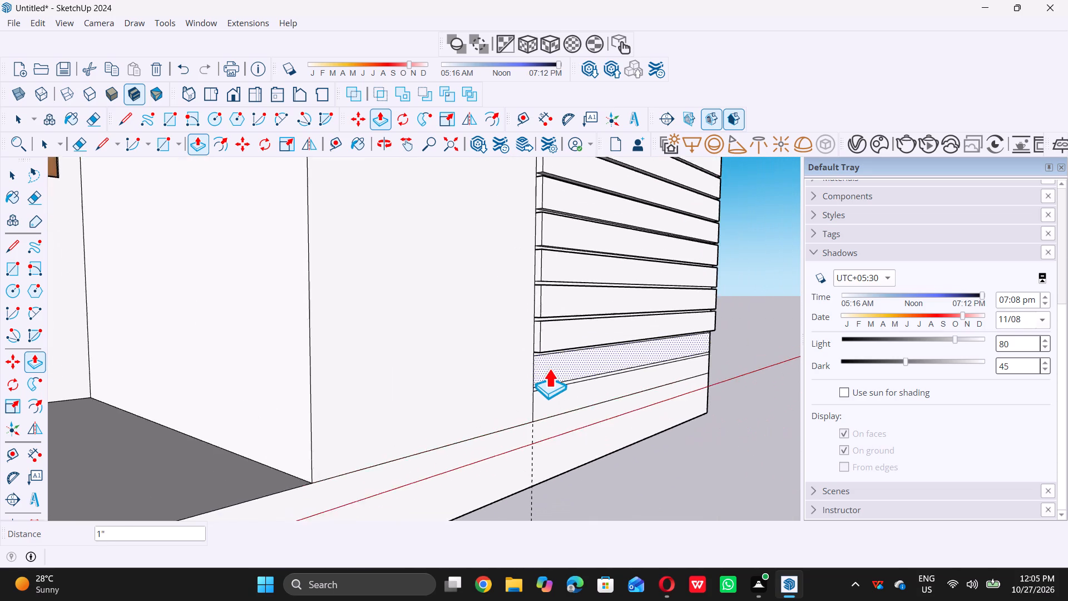
{"action": "scroll", "coordinate": [549, 368], "scroll_direction": "up", "scroll_amount": 6}
{"action": "left_click", "coordinate": [552, 360]}
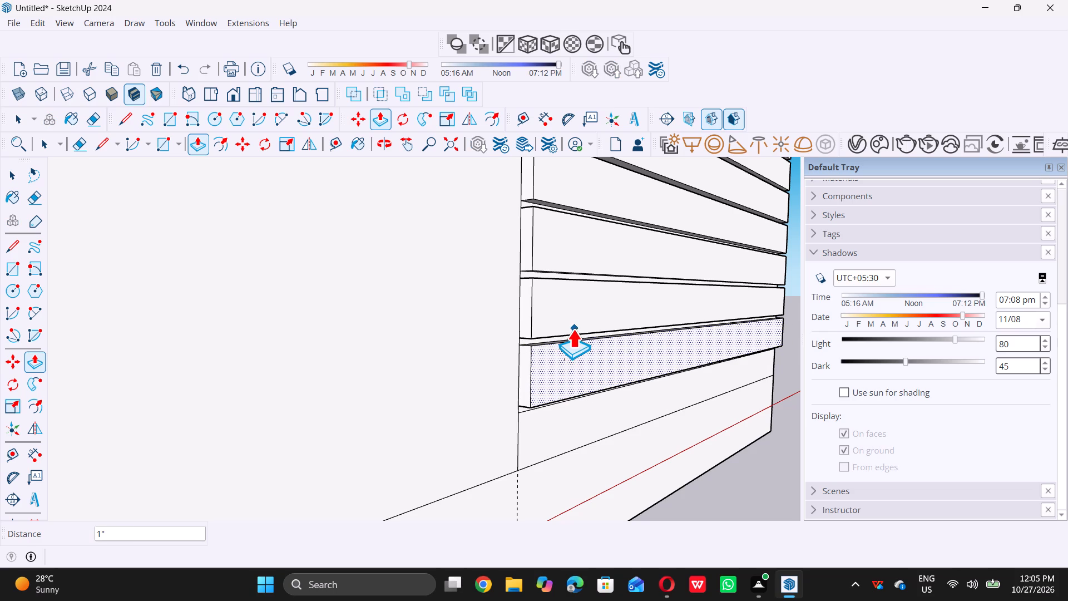
{"action": "left_click", "coordinate": [572, 333]}
Push/Pull the bottommost wide strip, just above the plinth, outward by 1" and leave the Push/Pull tool.
{"action": "scroll", "coordinate": [565, 333], "scroll_direction": "down", "scroll_amount": 9}
{"action": "scroll", "coordinate": [557, 367], "scroll_direction": "up", "scroll_amount": 7}
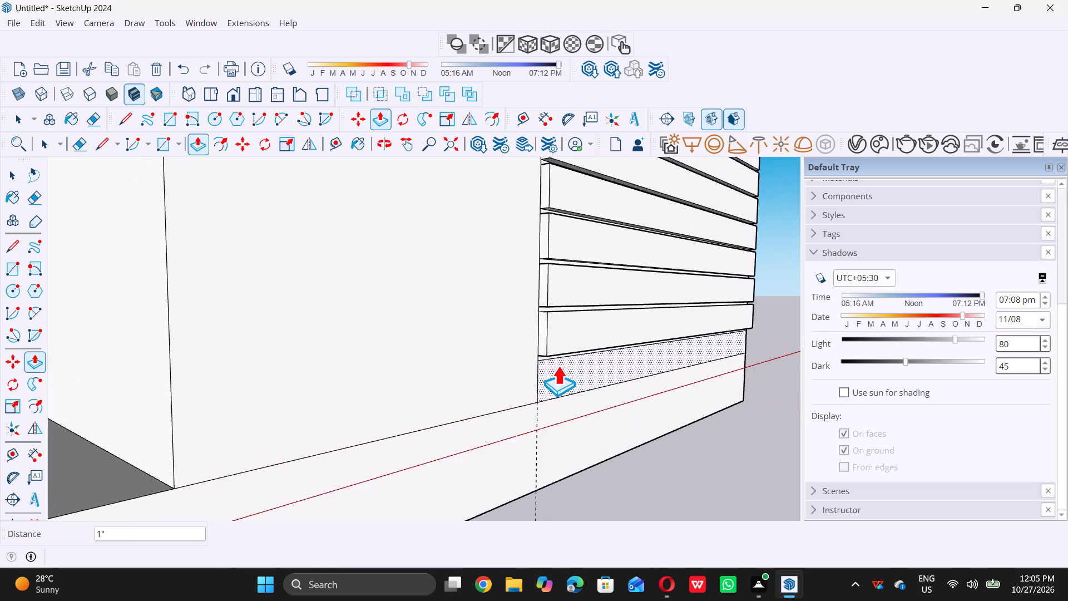
{"action": "scroll", "coordinate": [558, 366], "scroll_direction": "up", "scroll_amount": 2}
{"action": "left_click", "coordinate": [560, 367]}
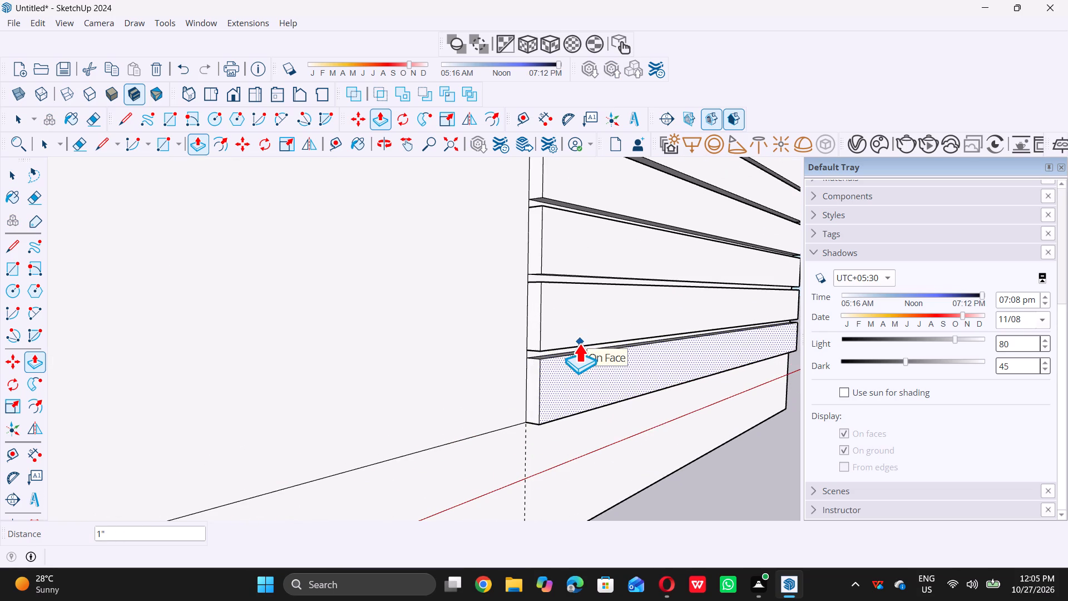
{"action": "left_click", "coordinate": [578, 346]}
{"action": "scroll", "coordinate": [553, 366], "scroll_direction": "down", "scroll_amount": 5}
{"action": "key", "text": "space"}
{"action": "scroll", "coordinate": [552, 394], "scroll_direction": "down", "scroll_amount": 2}
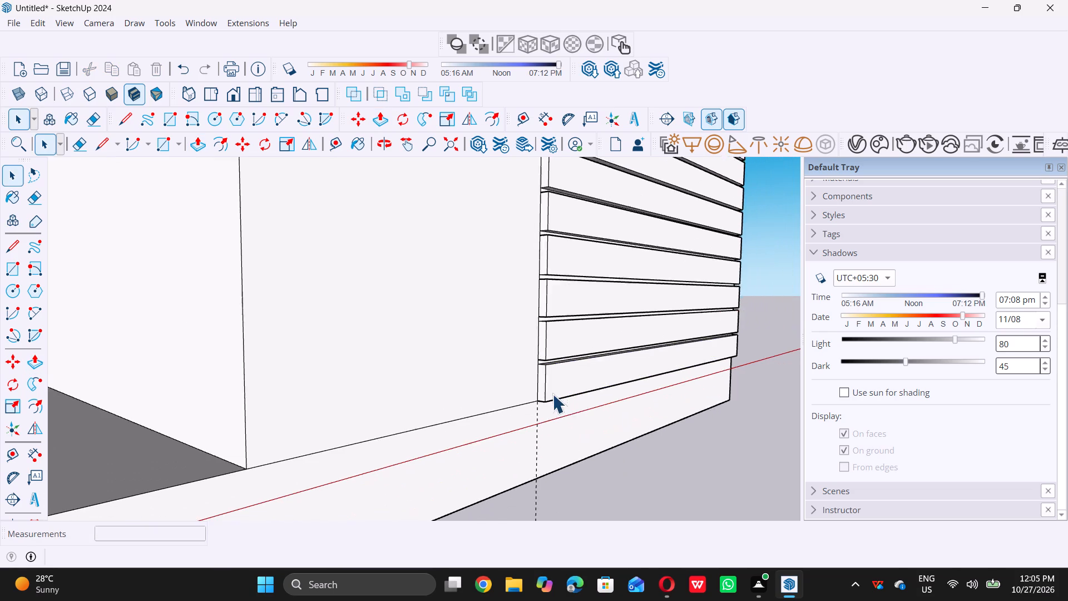
{"action": "scroll", "coordinate": [552, 394], "scroll_direction": "down", "scroll_amount": 5}
{"action": "left_click", "coordinate": [696, 476]}
Delete all construction guides from the model.
{"action": "scroll", "coordinate": [645, 476], "scroll_direction": "down", "scroll_amount": 12}
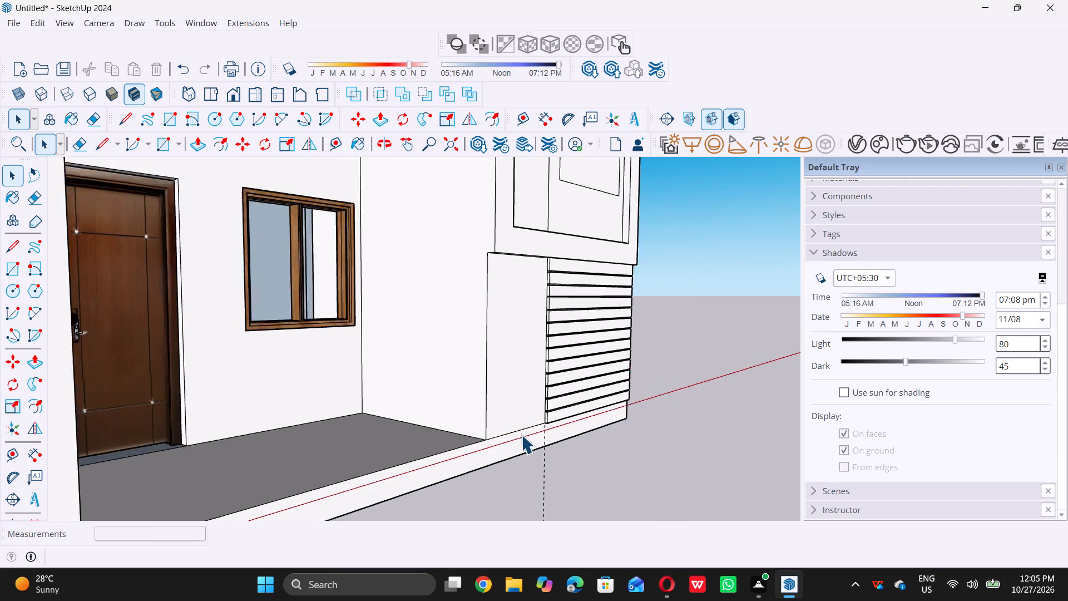
{"action": "scroll", "coordinate": [521, 435], "scroll_direction": "down", "scroll_amount": 5}
{"action": "middle_click_drag", "start_coordinate": [599, 381], "coordinate": [360, 358]}
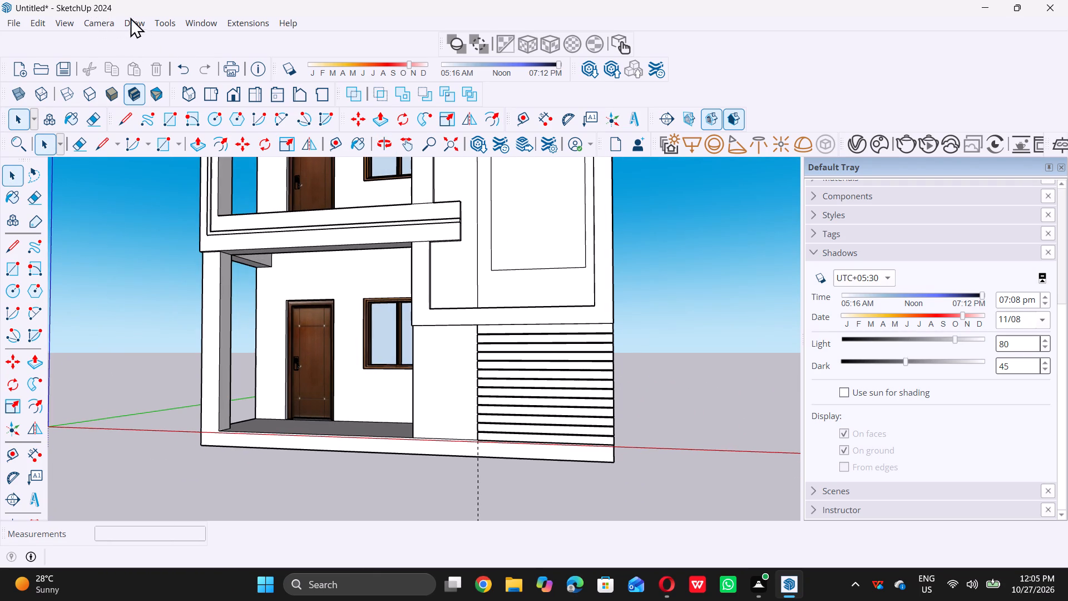
{"action": "left_click", "coordinate": [33, 21]}
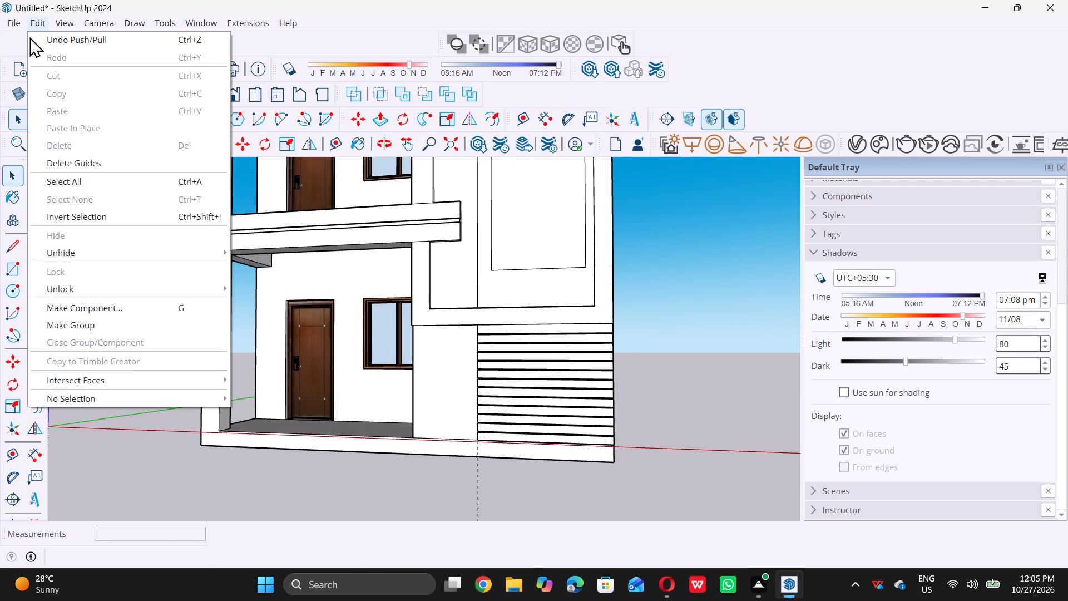
{"action": "left_click", "coordinate": [75, 161]}
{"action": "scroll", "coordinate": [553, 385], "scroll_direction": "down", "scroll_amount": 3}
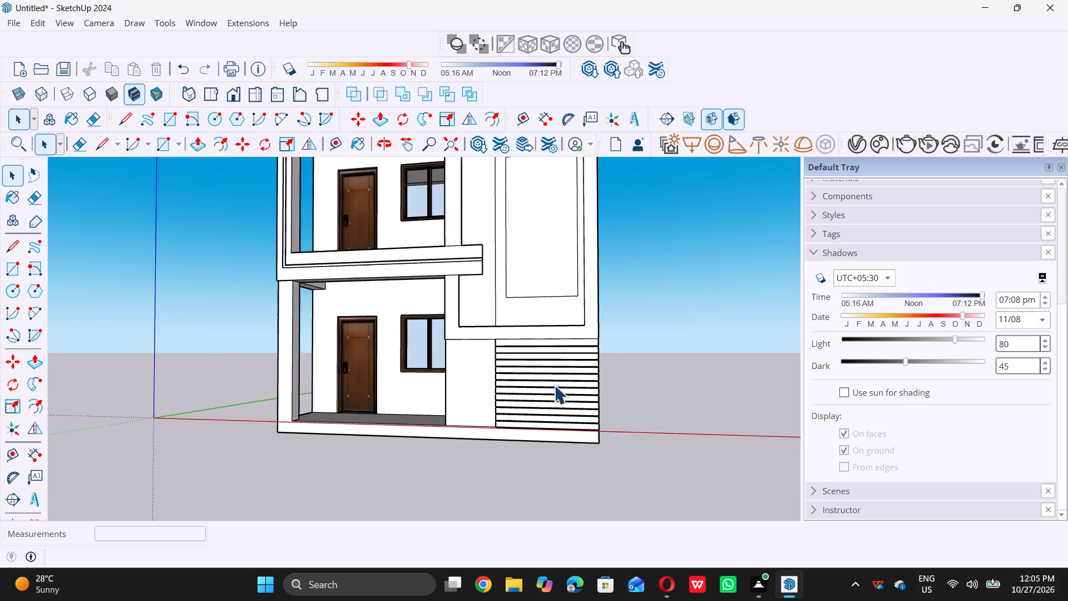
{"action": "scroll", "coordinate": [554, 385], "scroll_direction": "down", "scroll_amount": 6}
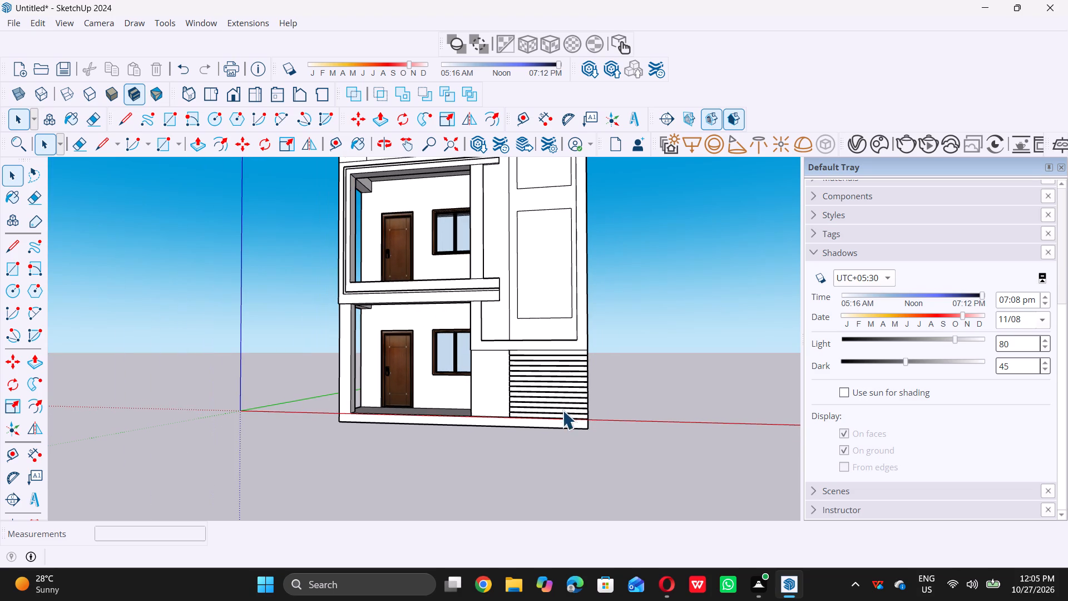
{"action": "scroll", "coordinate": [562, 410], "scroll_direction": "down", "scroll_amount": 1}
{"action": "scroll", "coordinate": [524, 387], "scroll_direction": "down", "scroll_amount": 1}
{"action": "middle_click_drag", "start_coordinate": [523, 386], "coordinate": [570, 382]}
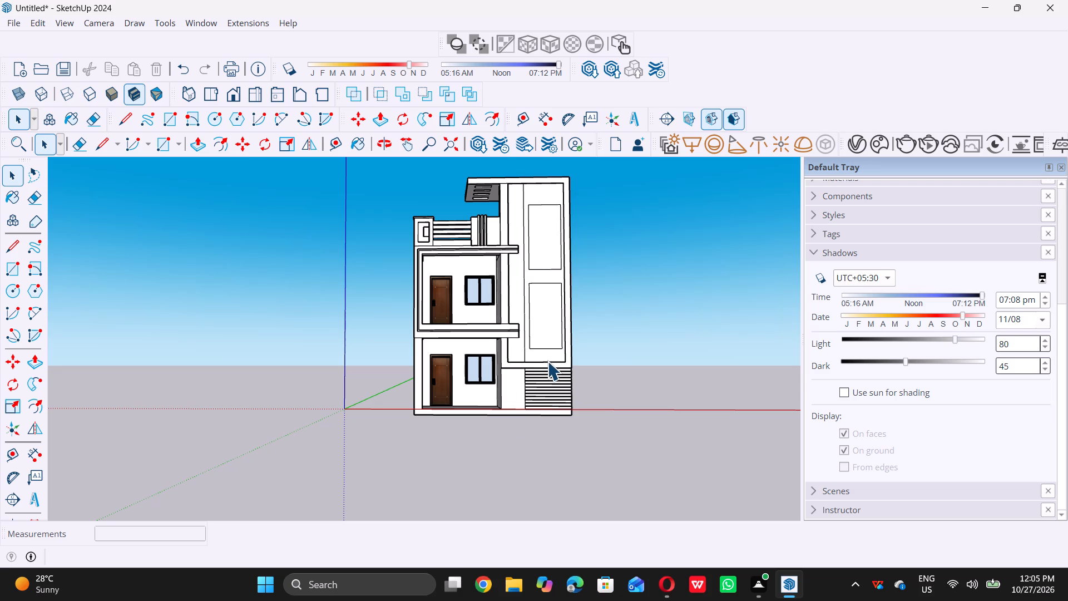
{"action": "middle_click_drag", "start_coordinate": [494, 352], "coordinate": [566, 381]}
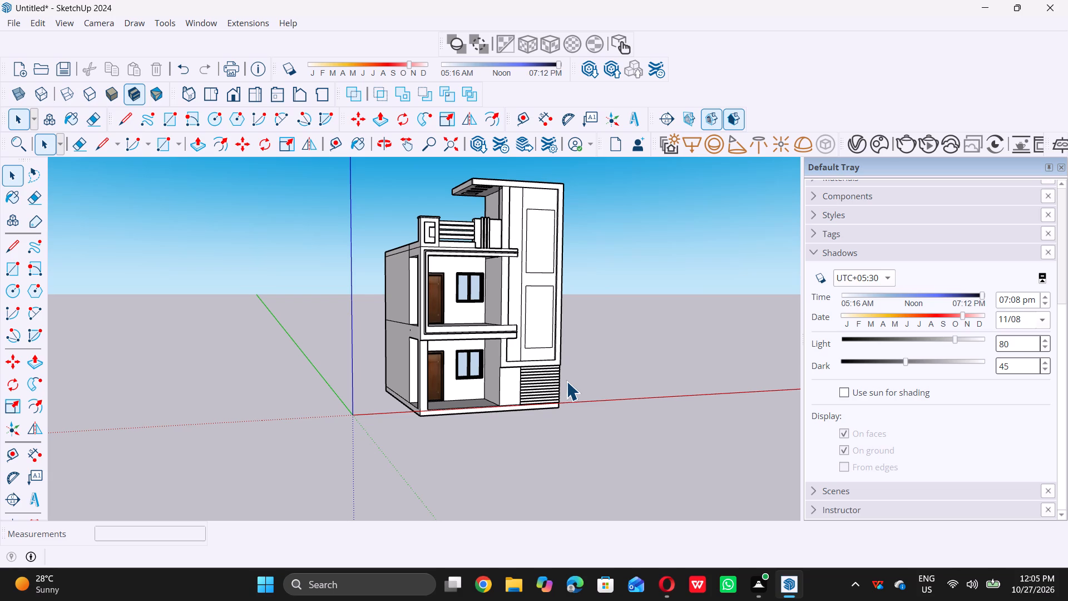
Move both rectangular panel outlines on the tall tower wall together about 4" sideways, toward the vertical dividing line beside them.
{"action": "scroll", "coordinate": [554, 306], "scroll_direction": "up", "scroll_amount": 6}
{"action": "scroll", "coordinate": [545, 323], "scroll_direction": "down", "scroll_amount": 2}
{"action": "scroll", "coordinate": [516, 397], "scroll_direction": "down", "scroll_amount": 1}
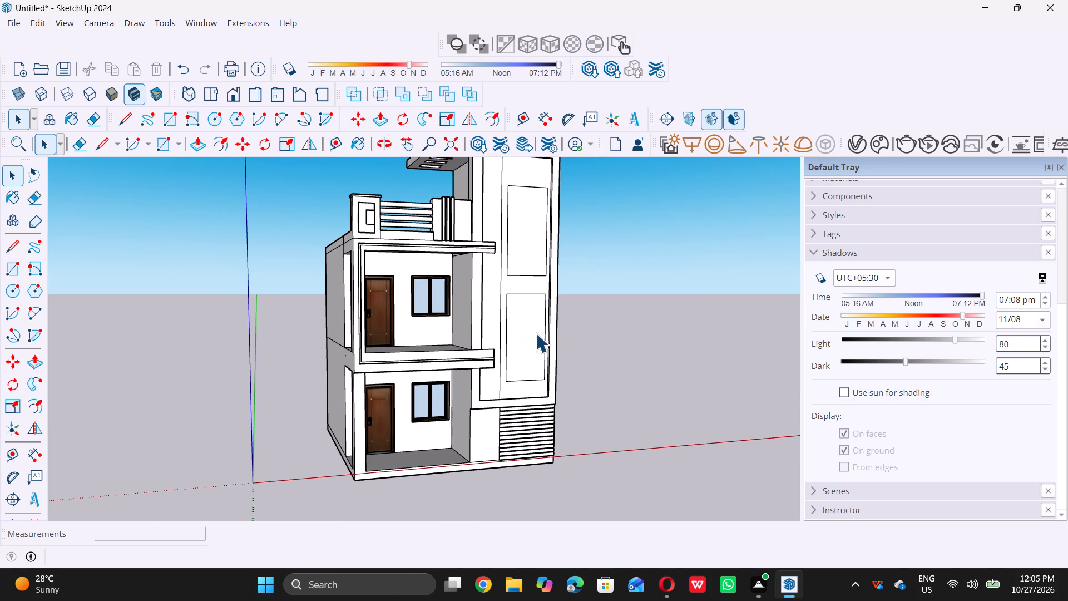
{"action": "middle_click_drag", "start_coordinate": [536, 317], "coordinate": [466, 334]}
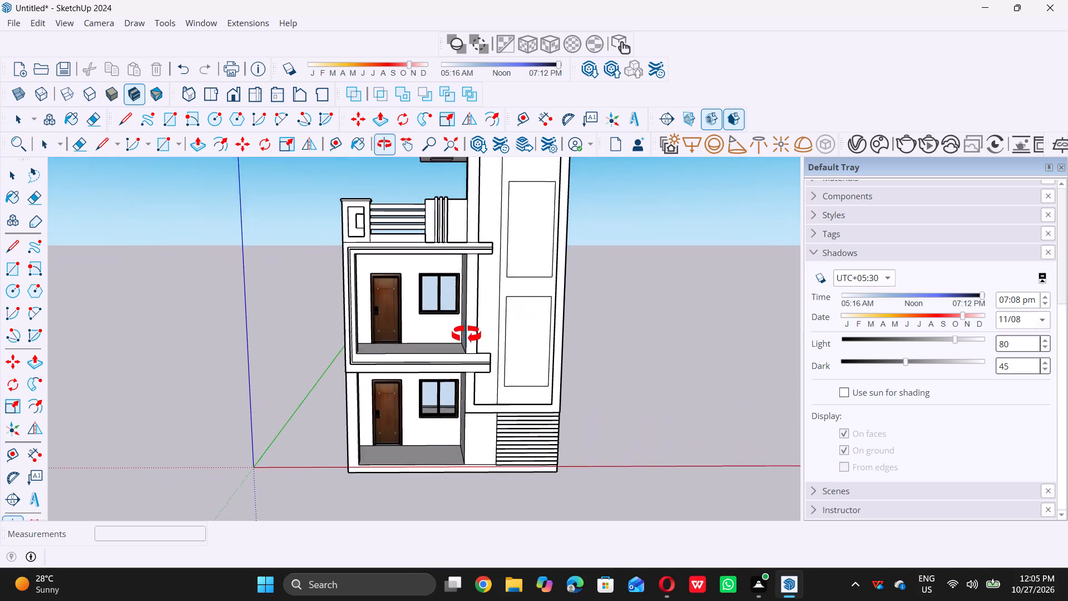
{"action": "middle_click_drag", "start_coordinate": [466, 334], "coordinate": [443, 322]}
{"action": "scroll", "coordinate": [553, 312], "scroll_direction": "up", "scroll_amount": 5}
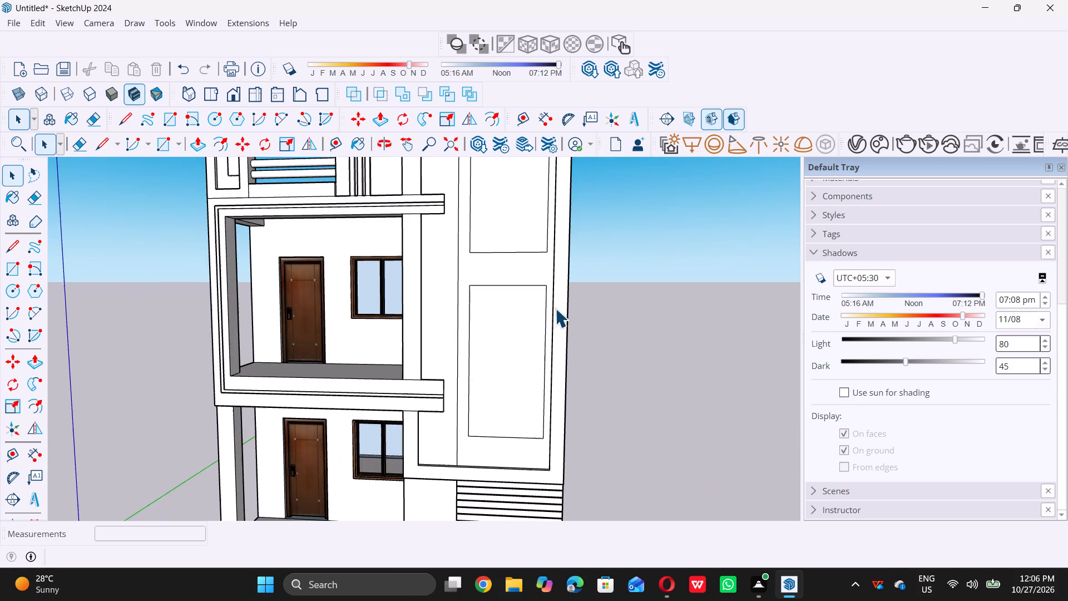
{"action": "scroll", "coordinate": [537, 308], "scroll_direction": "up", "scroll_amount": 3}
{"action": "left_click_drag", "start_coordinate": [440, 270], "coordinate": [443, 283]}
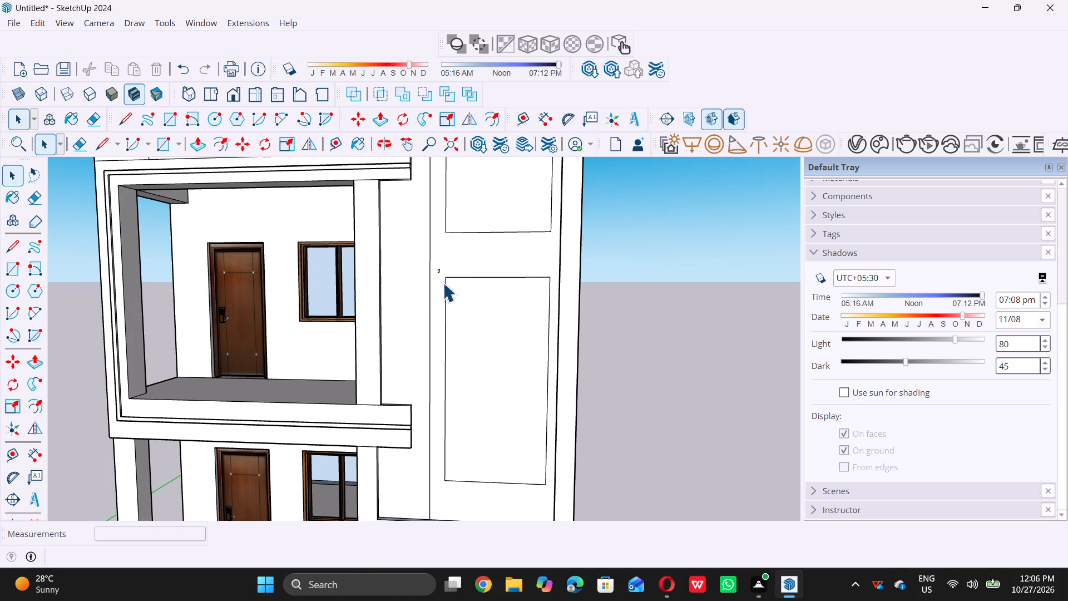
{"action": "left_click_drag", "start_coordinate": [443, 283], "coordinate": [550, 492]}
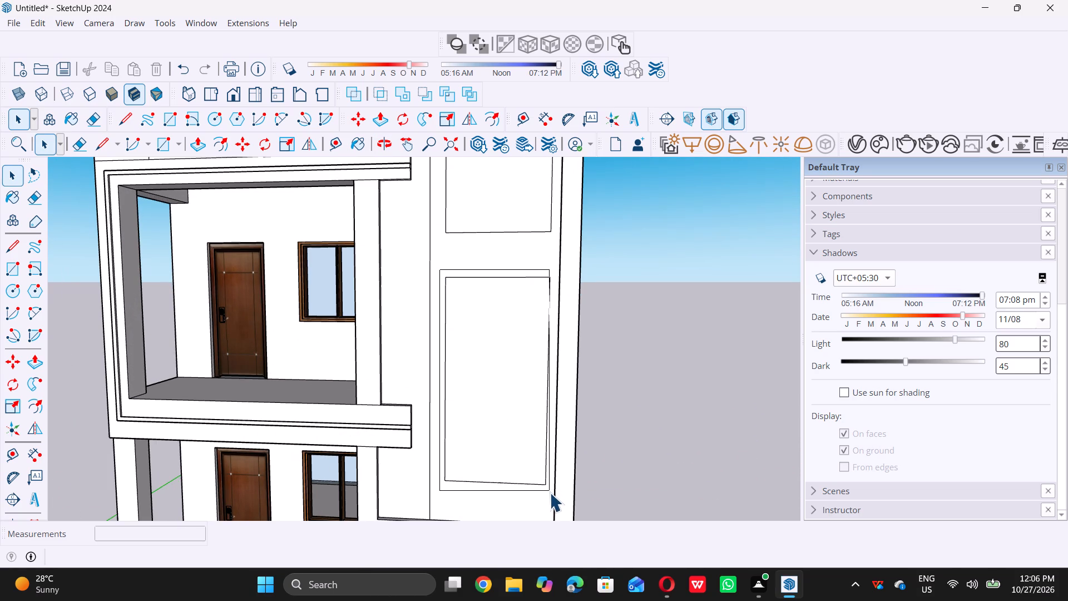
{"action": "left_click_drag", "start_coordinate": [550, 492], "coordinate": [550, 496]}
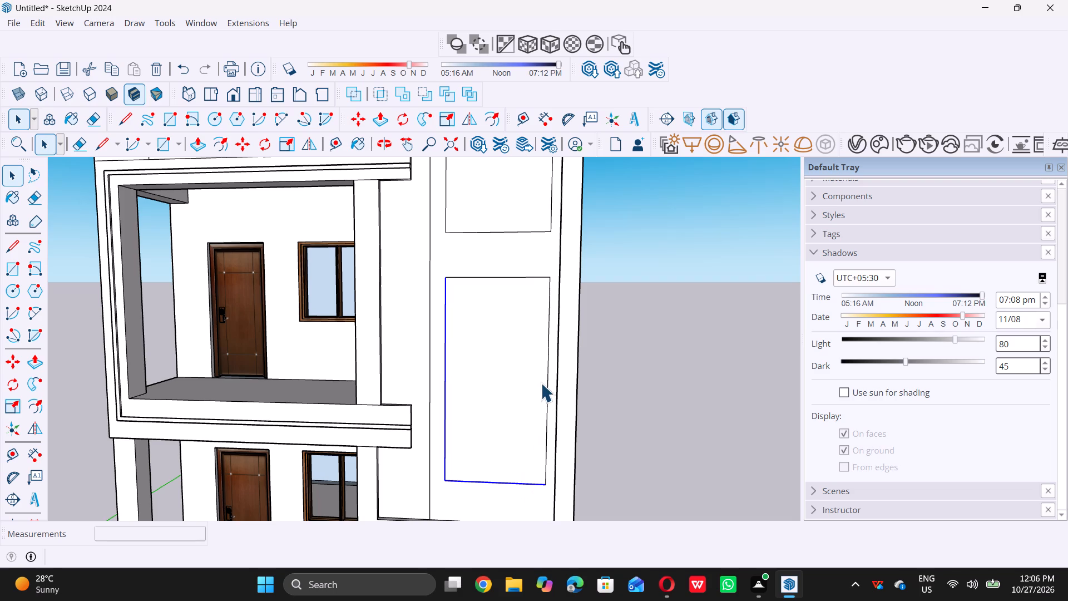
{"action": "left_click_drag", "start_coordinate": [440, 261], "coordinate": [535, 348], "text": "ctrl"}
{"action": "left_click_drag", "start_coordinate": [535, 348], "coordinate": [557, 405], "text": "ctrl"}
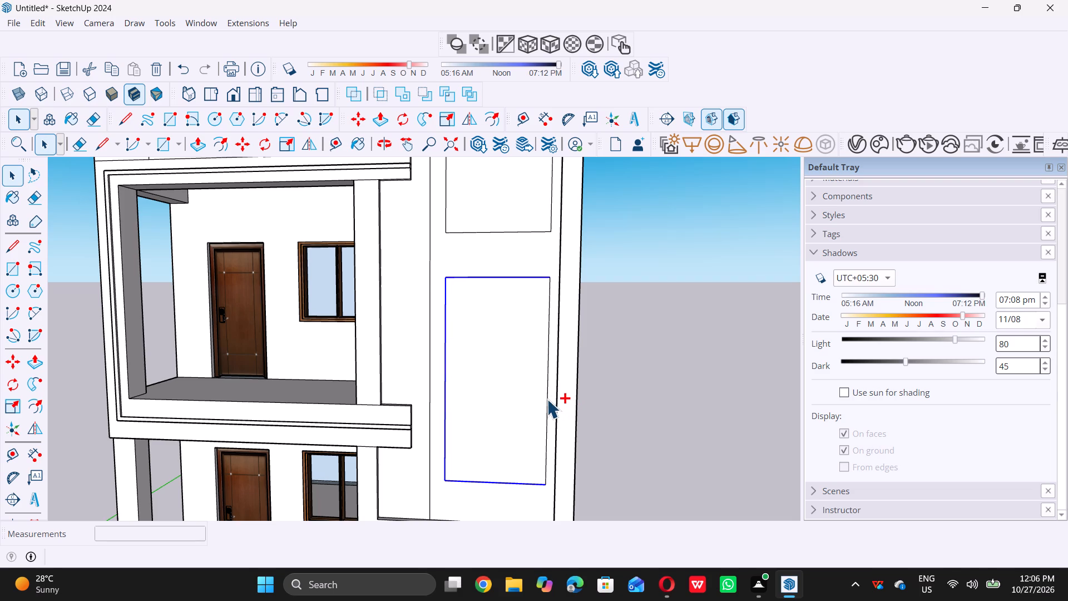
{"action": "left_click", "coordinate": [547, 399], "text": "ctrl"}
{"action": "scroll", "coordinate": [520, 432], "scroll_direction": "down", "scroll_amount": 9, "text": "ctrl"}
{"action": "scroll", "coordinate": [493, 292], "scroll_direction": "up", "scroll_amount": 6, "text": "ctrl"}
{"action": "scroll", "coordinate": [517, 248], "scroll_direction": "up", "scroll_amount": 3, "text": "ctrl"}
{"action": "left_click_drag", "start_coordinate": [461, 223], "coordinate": [541, 385], "text": "ctrl"}
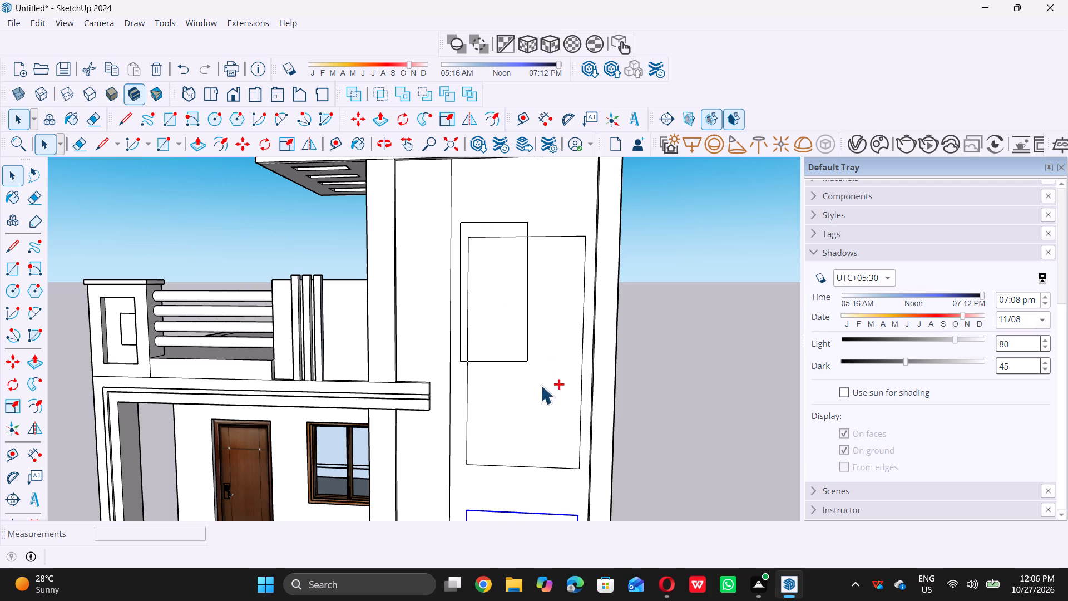
{"action": "left_click_drag", "start_coordinate": [541, 385], "coordinate": [584, 481], "text": "ctrl"}
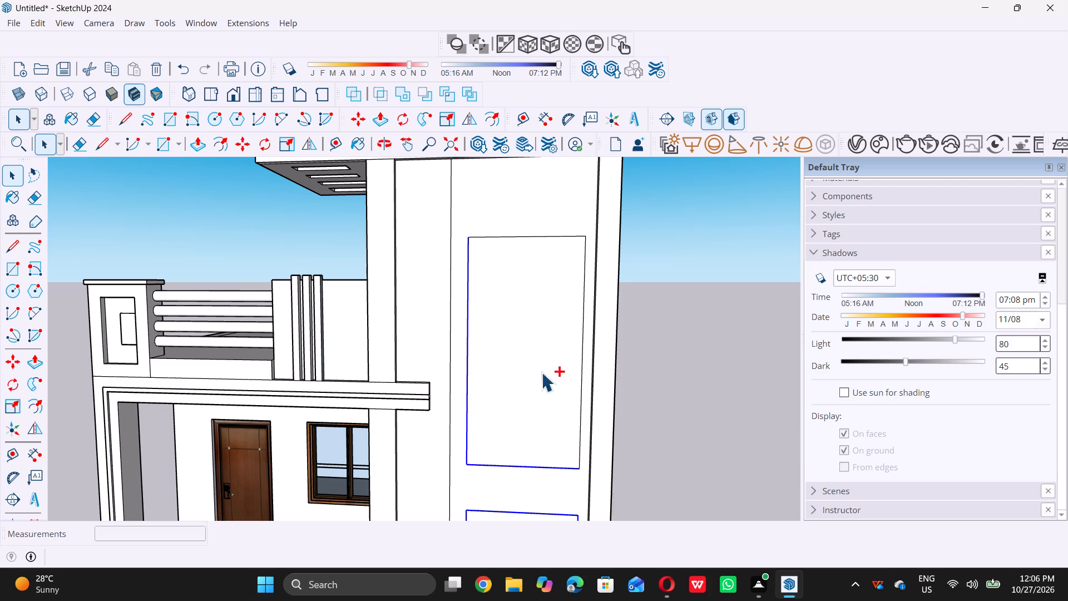
{"action": "left_click", "coordinate": [520, 235], "text": "ctrl"}
{"action": "left_click", "coordinate": [582, 312], "text": "ctrl"}
{"action": "scroll", "coordinate": [540, 273], "scroll_direction": "down", "scroll_amount": 9}
{"action": "scroll", "coordinate": [531, 171], "scroll_direction": "down", "scroll_amount": 5}
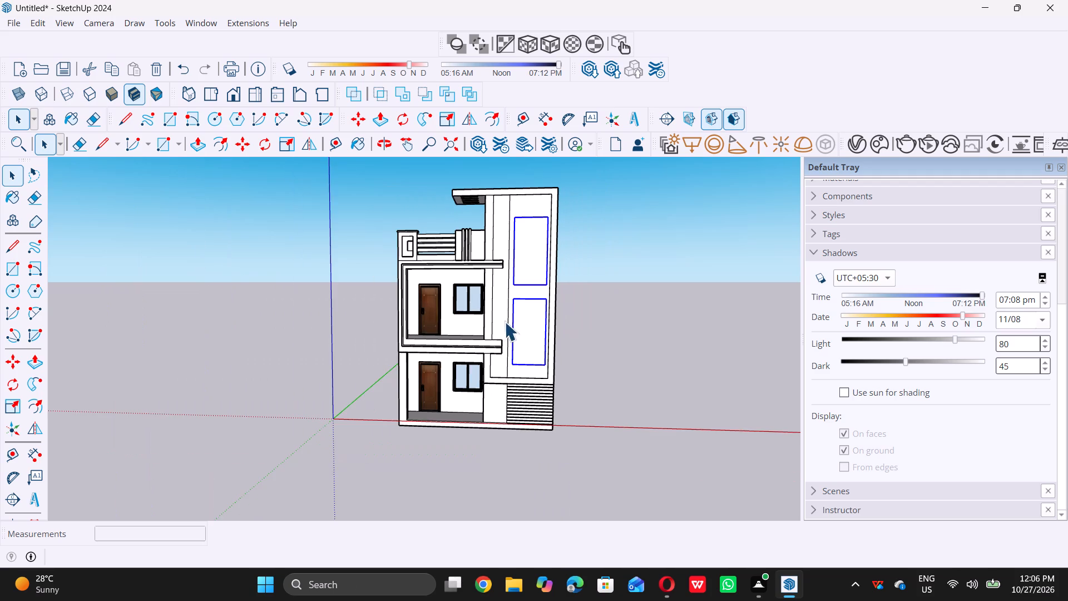
{"action": "middle_click_drag", "start_coordinate": [502, 331], "coordinate": [496, 290]}
{"action": "scroll", "coordinate": [502, 347], "scroll_direction": "up", "scroll_amount": 6}
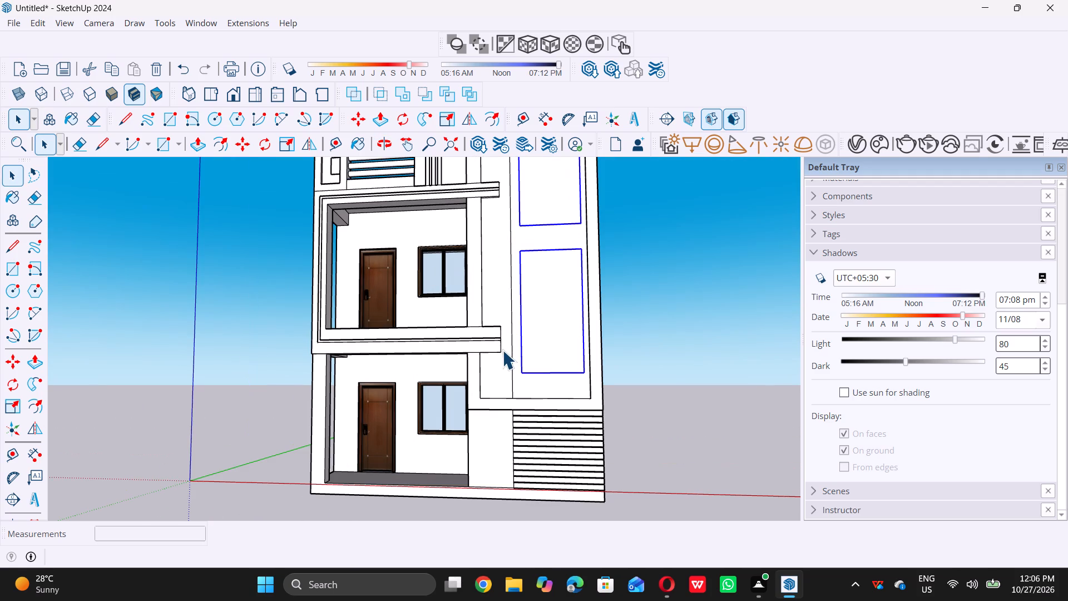
{"action": "key", "text": "m"}
{"action": "scroll", "coordinate": [522, 363], "scroll_direction": "up", "scroll_amount": 10}
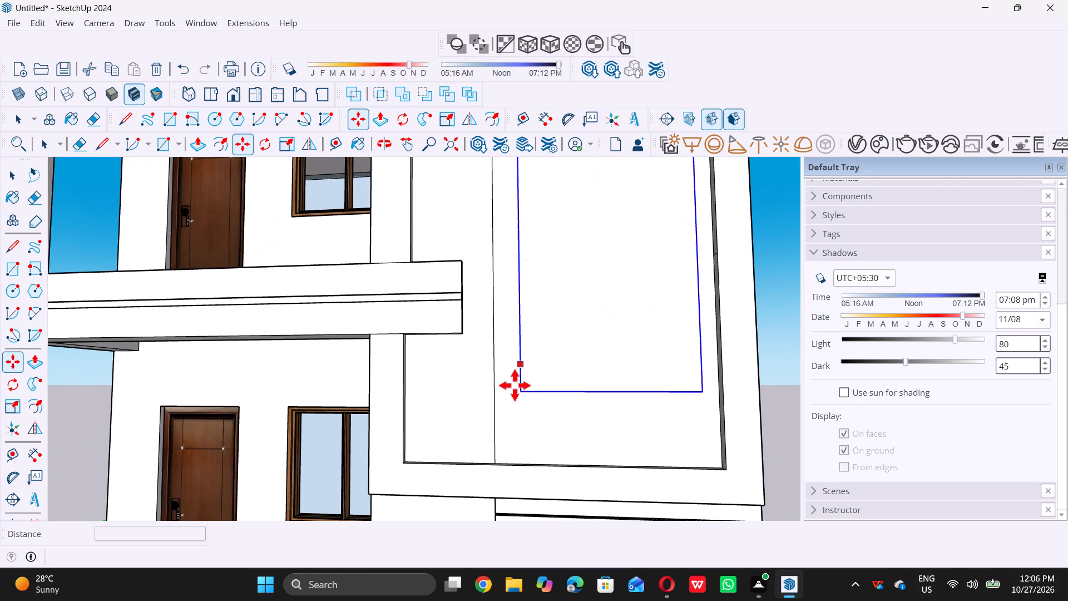
{"action": "left_click", "coordinate": [520, 391]}
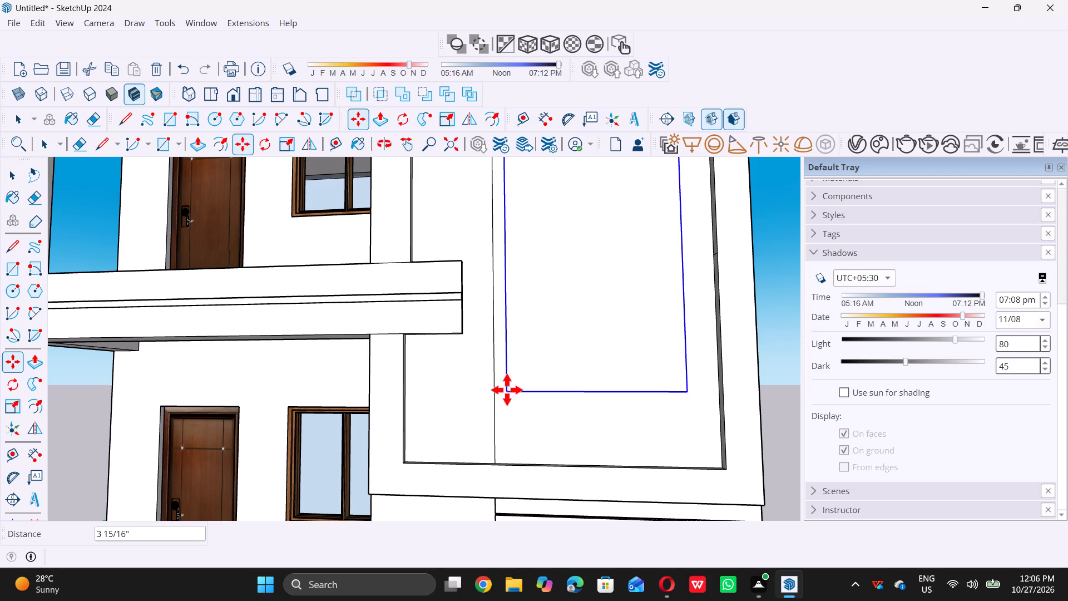
{"action": "left_click", "coordinate": [506, 389]}
{"action": "scroll", "coordinate": [505, 389], "scroll_direction": "down", "scroll_amount": 6}
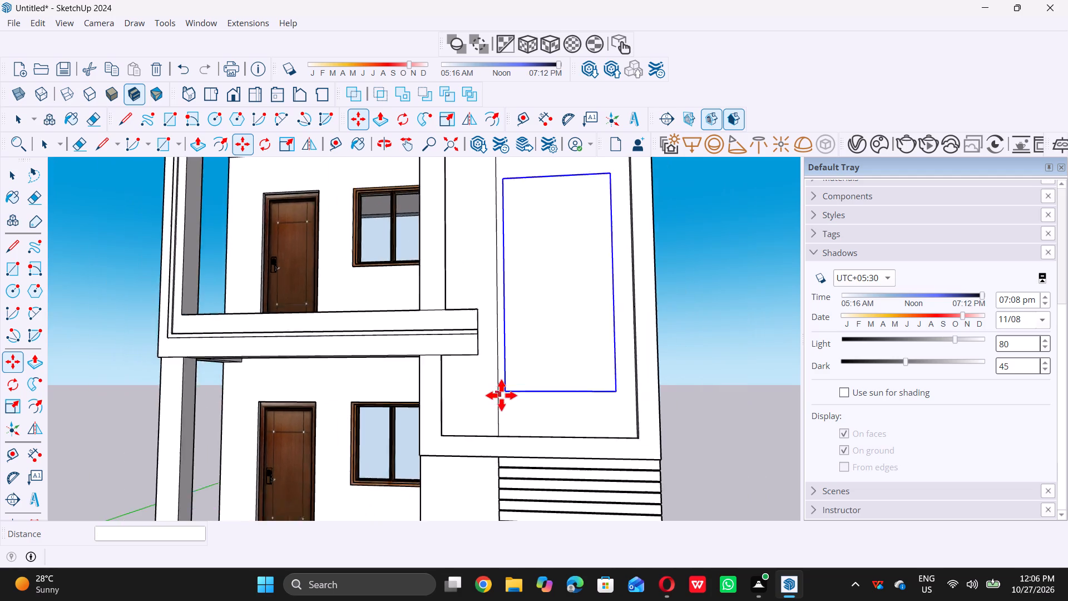
{"action": "scroll", "coordinate": [501, 395], "scroll_direction": "down", "scroll_amount": 3}
{"action": "key", "text": "space"}
{"action": "left_click", "coordinate": [716, 394]}
Examine the front facade and the placement of the two panel outlines on the tower from several angles.
{"action": "scroll", "coordinate": [630, 463], "scroll_direction": "down", "scroll_amount": 6}
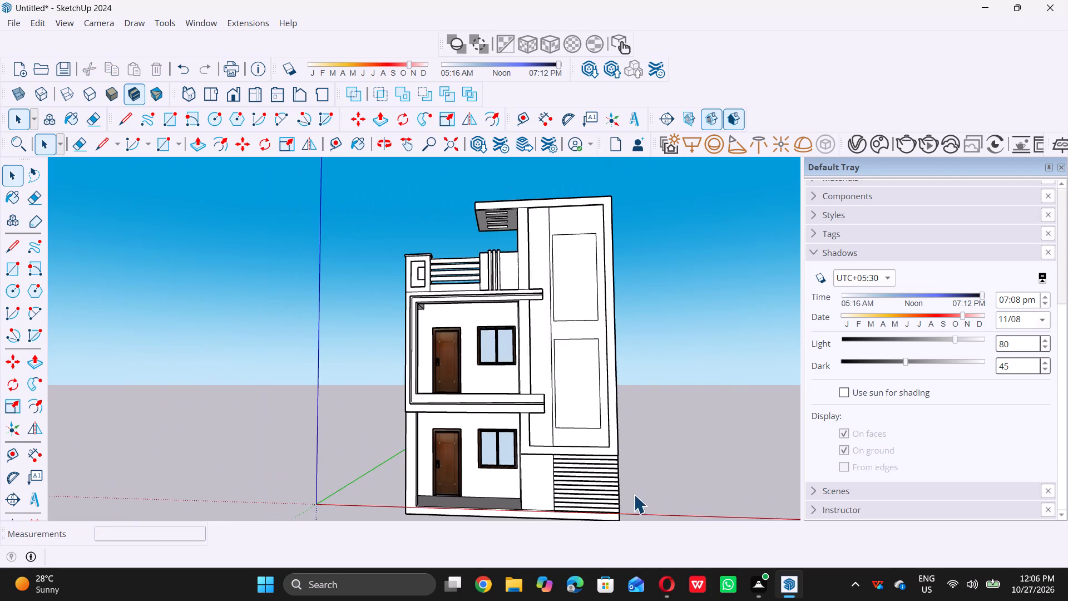
{"action": "scroll", "coordinate": [629, 499], "scroll_direction": "down", "scroll_amount": 3}
{"action": "middle_click_drag", "start_coordinate": [610, 411], "coordinate": [609, 397]}
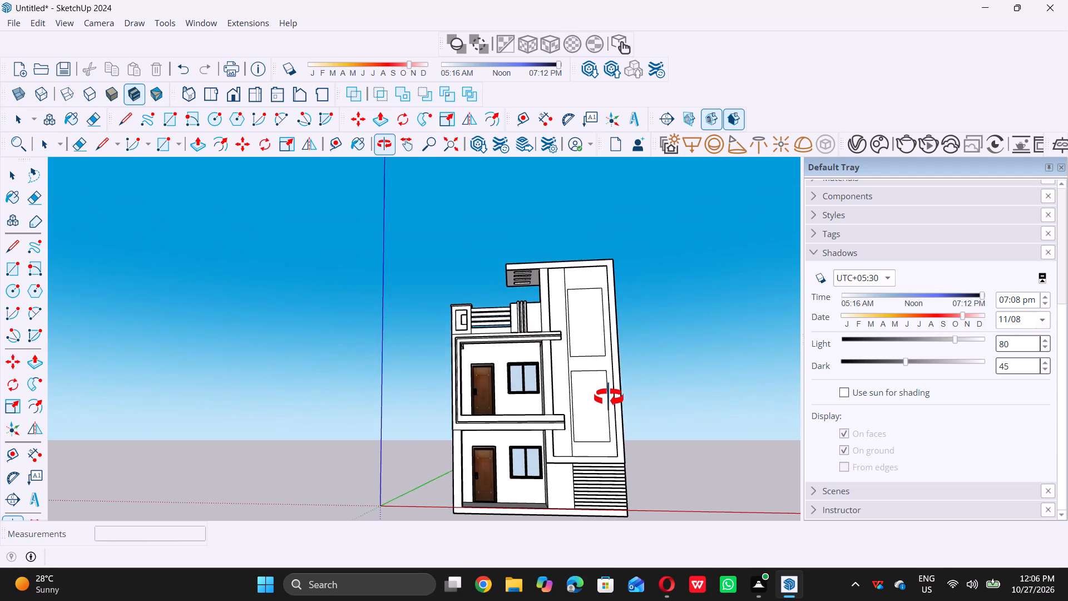
{"action": "middle_click_drag", "start_coordinate": [609, 397], "coordinate": [605, 428]}
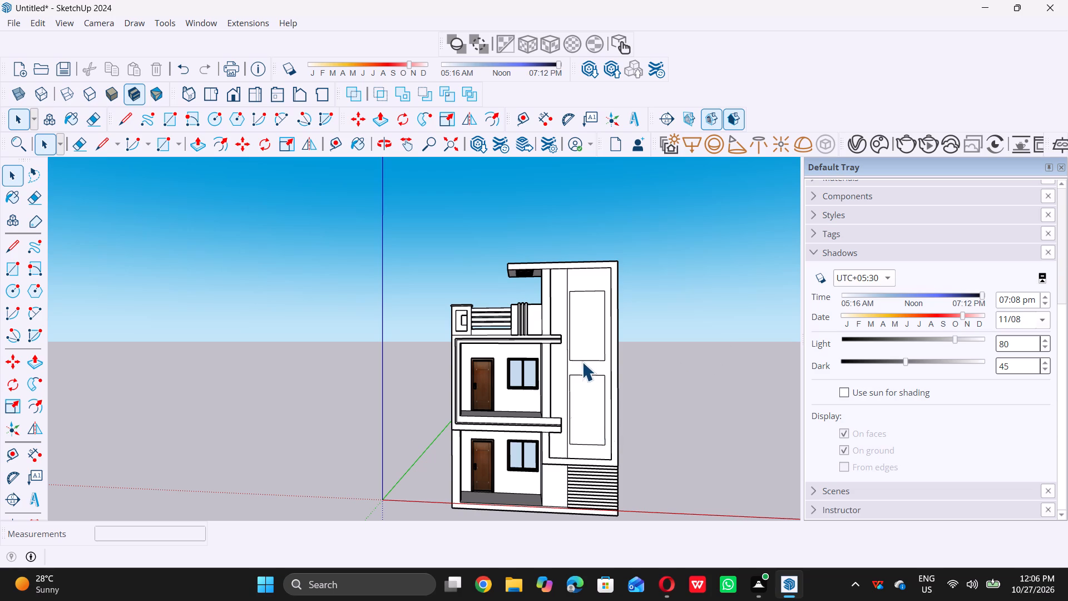
{"action": "middle_click_drag", "start_coordinate": [567, 352], "coordinate": [600, 359]}
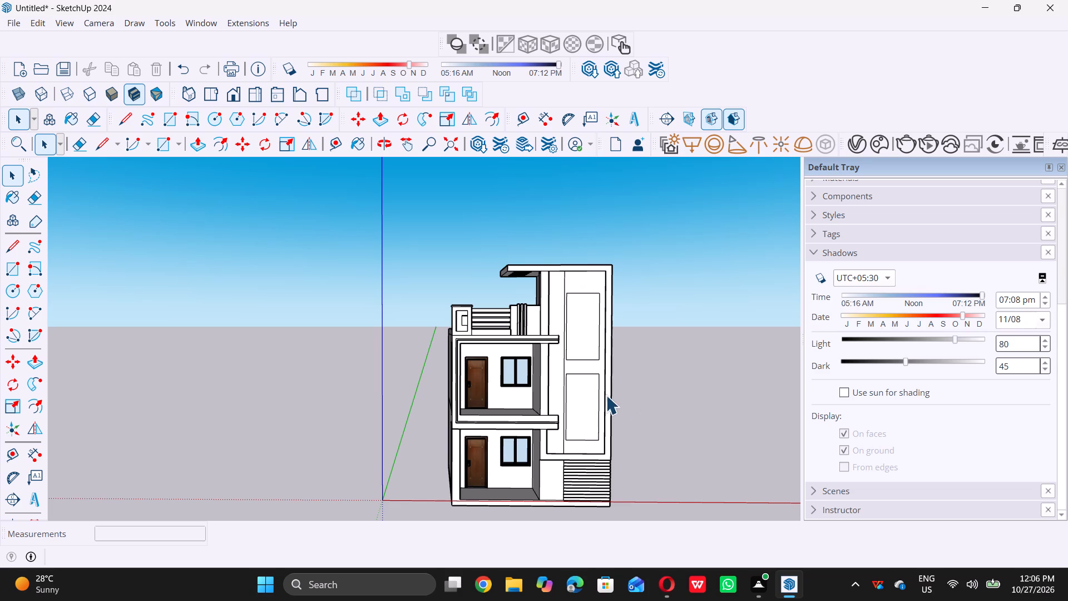
{"action": "scroll", "coordinate": [607, 371], "scroll_direction": "up", "scroll_amount": 6}
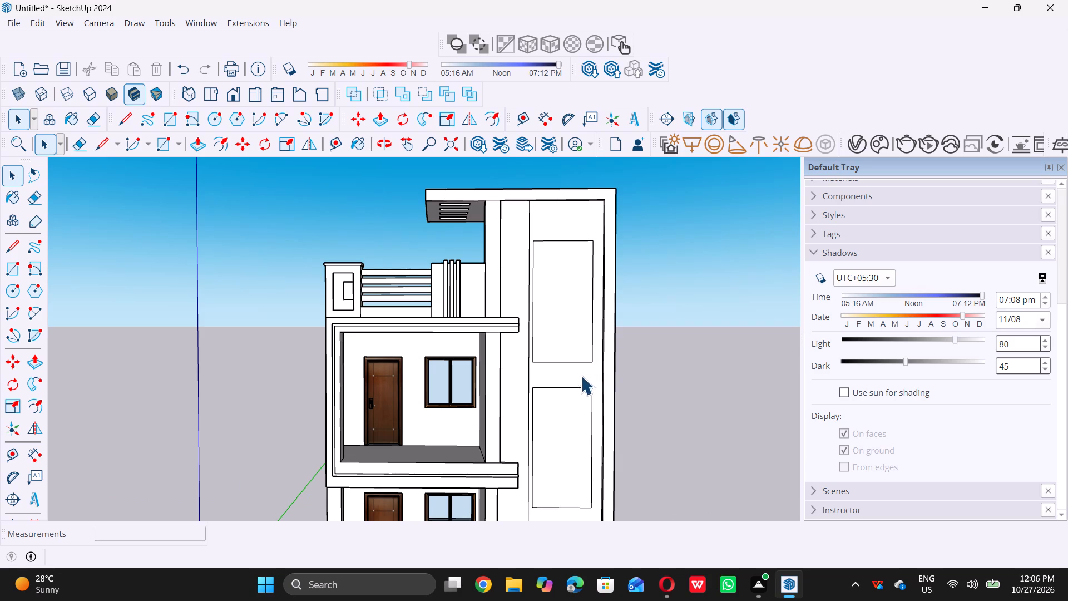
{"action": "middle_click_drag", "start_coordinate": [575, 377], "coordinate": [550, 367]}
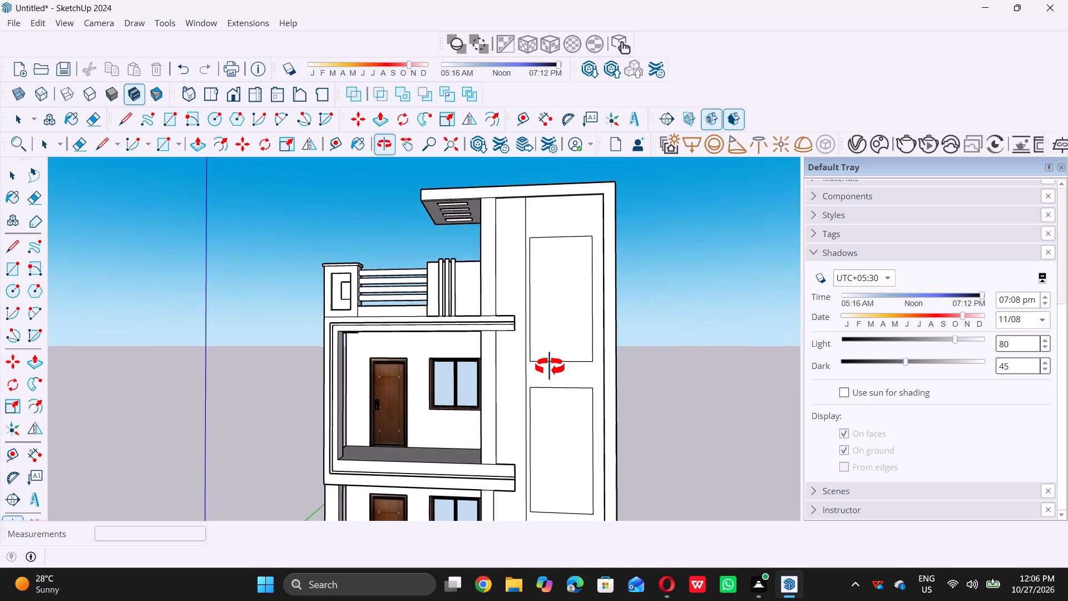
{"action": "middle_click_drag", "start_coordinate": [550, 367], "coordinate": [553, 364]}
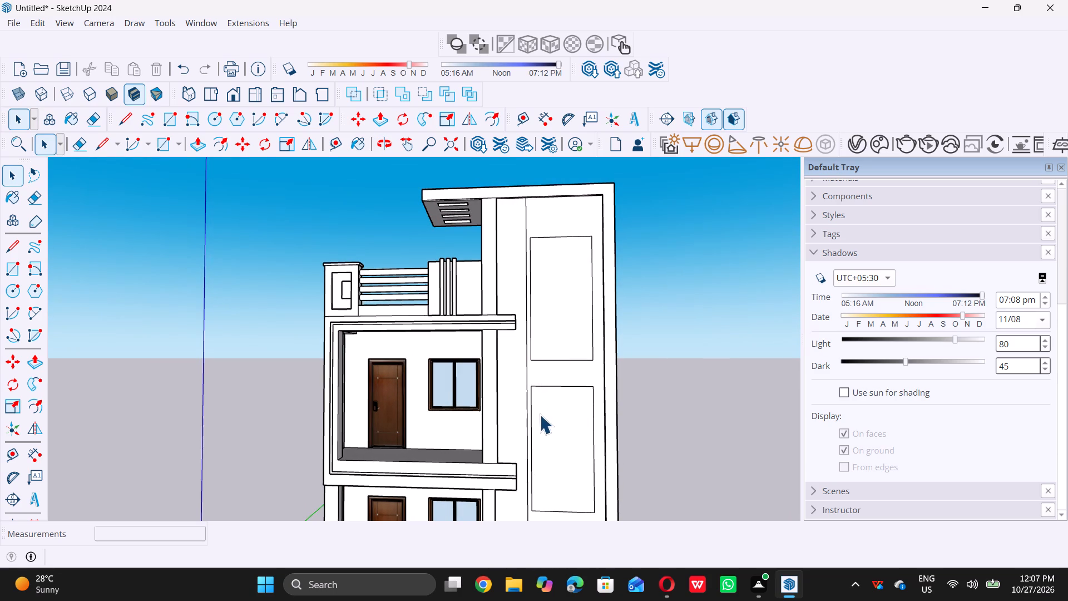
{"action": "middle_click_drag", "start_coordinate": [542, 415], "coordinate": [553, 403]}
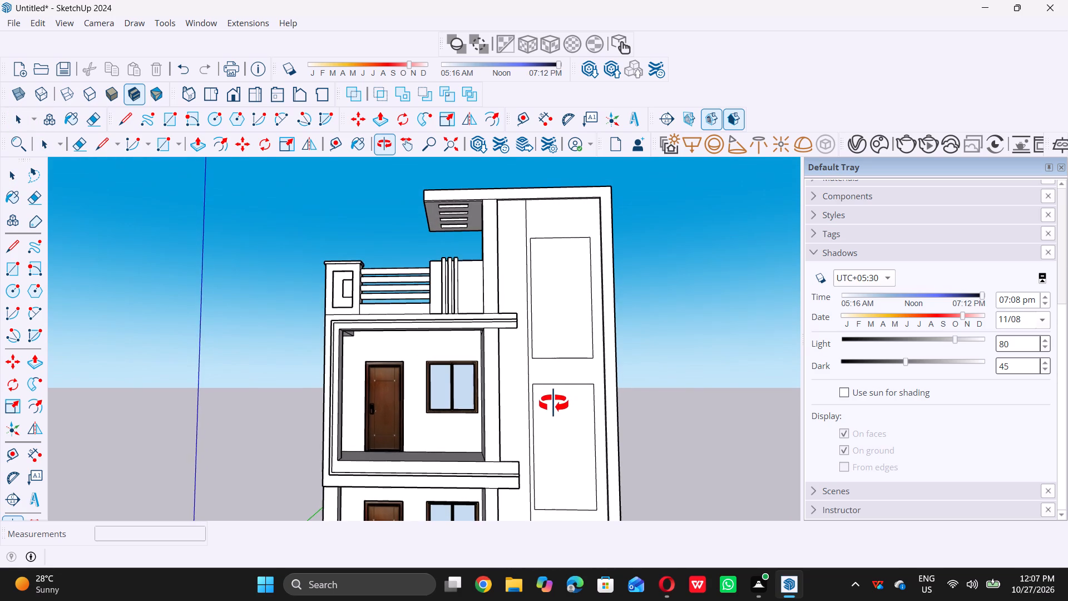
{"action": "middle_click_drag", "start_coordinate": [553, 403], "coordinate": [552, 403]}
{"action": "scroll", "coordinate": [560, 346], "scroll_direction": "down", "scroll_amount": 2}
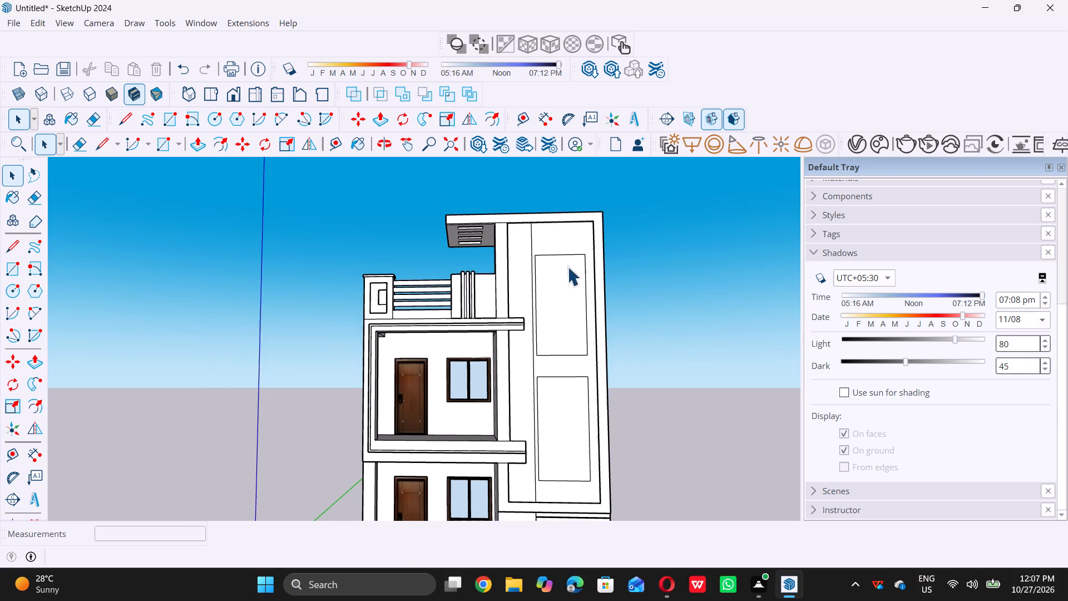
Place a vertical guide about 1' 9 5/16" from the tower recess's inner edge nearest the balcony, just before the dividing line.
{"action": "scroll", "coordinate": [535, 411], "scroll_direction": "up", "scroll_amount": 5}
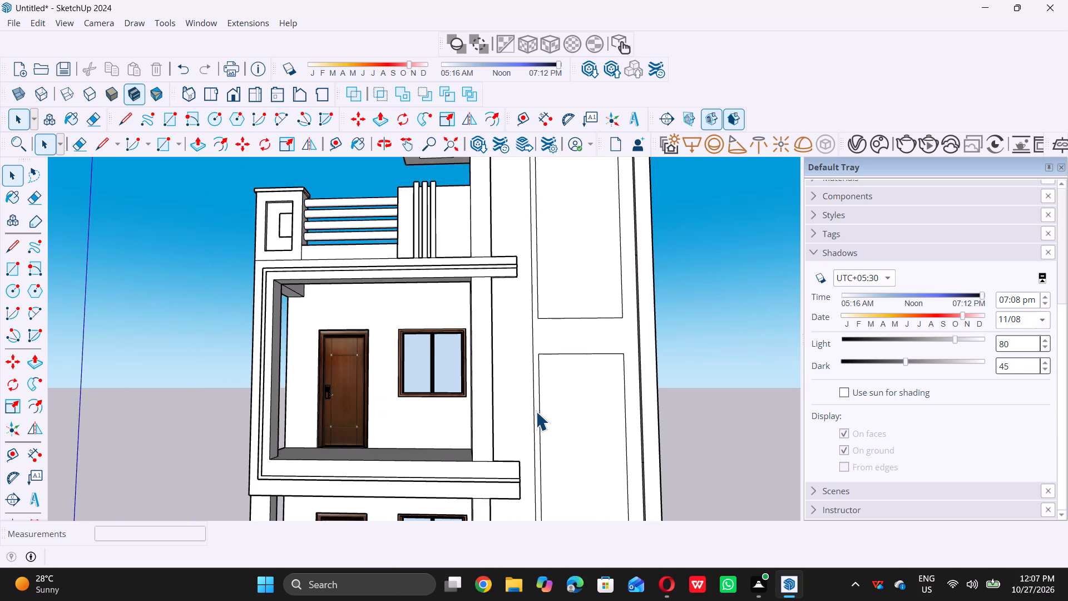
{"action": "key", "text": "t"}
{"action": "scroll", "coordinate": [503, 402], "scroll_direction": "up", "scroll_amount": 3}
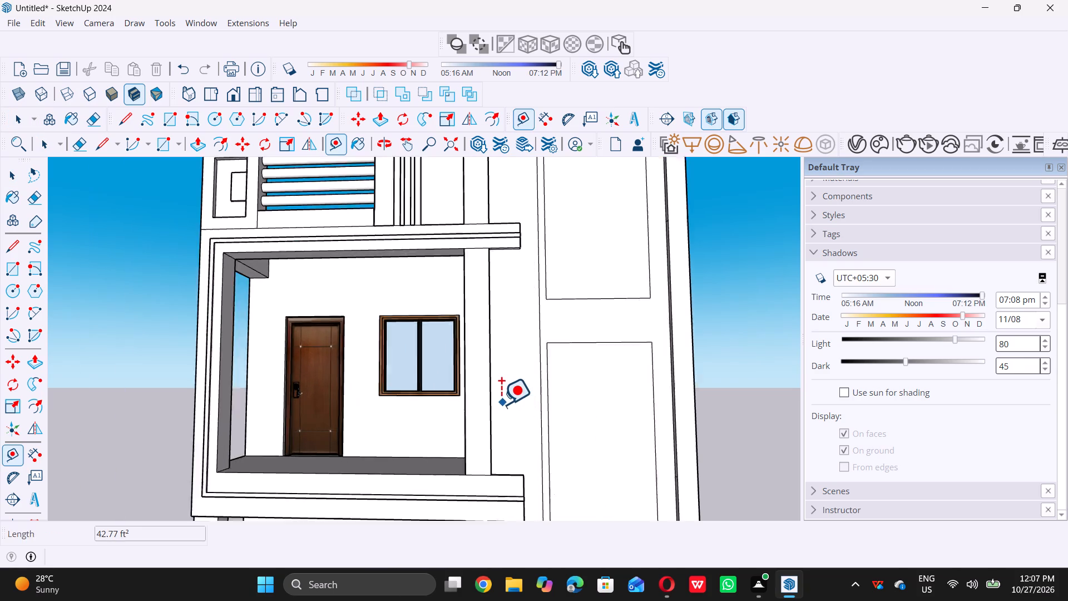
{"action": "scroll", "coordinate": [501, 404], "scroll_direction": "up", "scroll_amount": 2}
{"action": "middle_click_drag", "start_coordinate": [500, 412], "coordinate": [424, 408]}
{"action": "scroll", "coordinate": [452, 401], "scroll_direction": "up", "scroll_amount": 5}
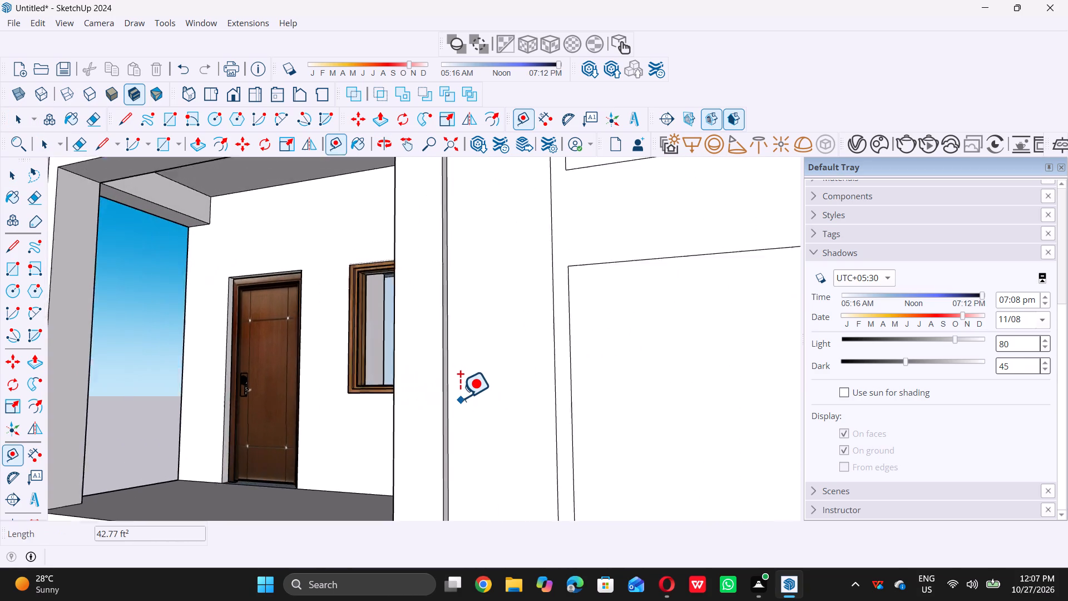
{"action": "scroll", "coordinate": [460, 397], "scroll_direction": "up", "scroll_amount": 3}
{"action": "left_click", "coordinate": [440, 388]}
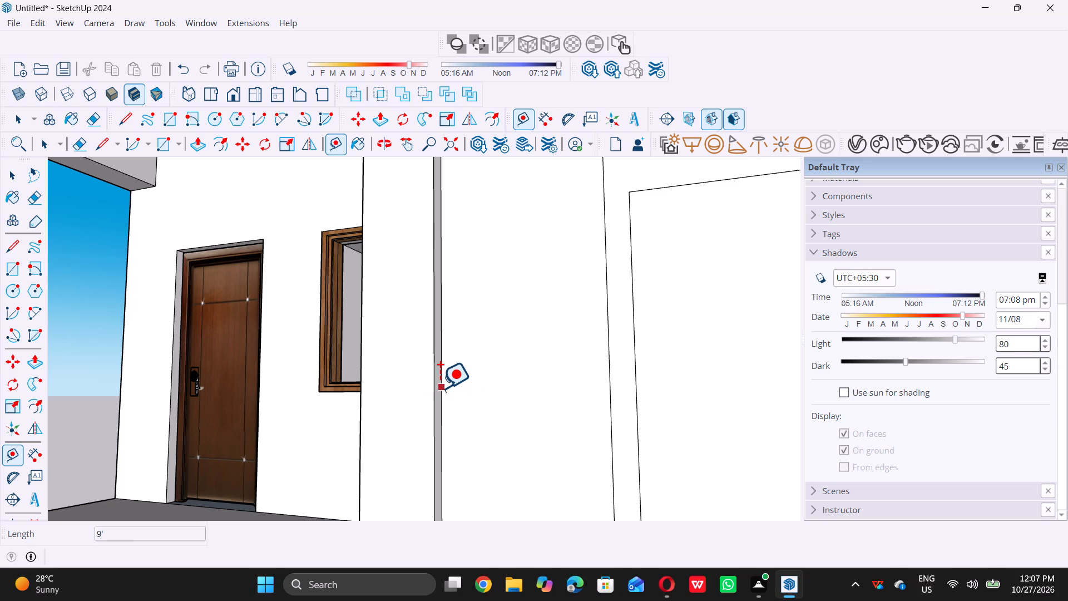
{"action": "scroll", "coordinate": [444, 387], "scroll_direction": "down", "scroll_amount": 11}
{"action": "middle_click_drag", "start_coordinate": [489, 421], "coordinate": [529, 417]}
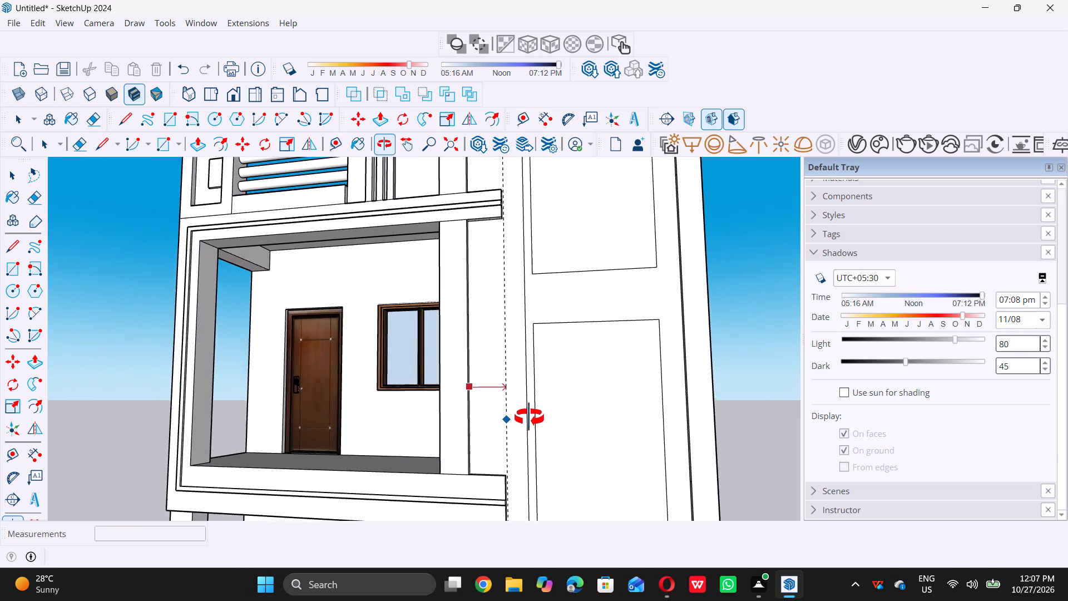
{"action": "middle_click_drag", "start_coordinate": [529, 417], "coordinate": [551, 417]}
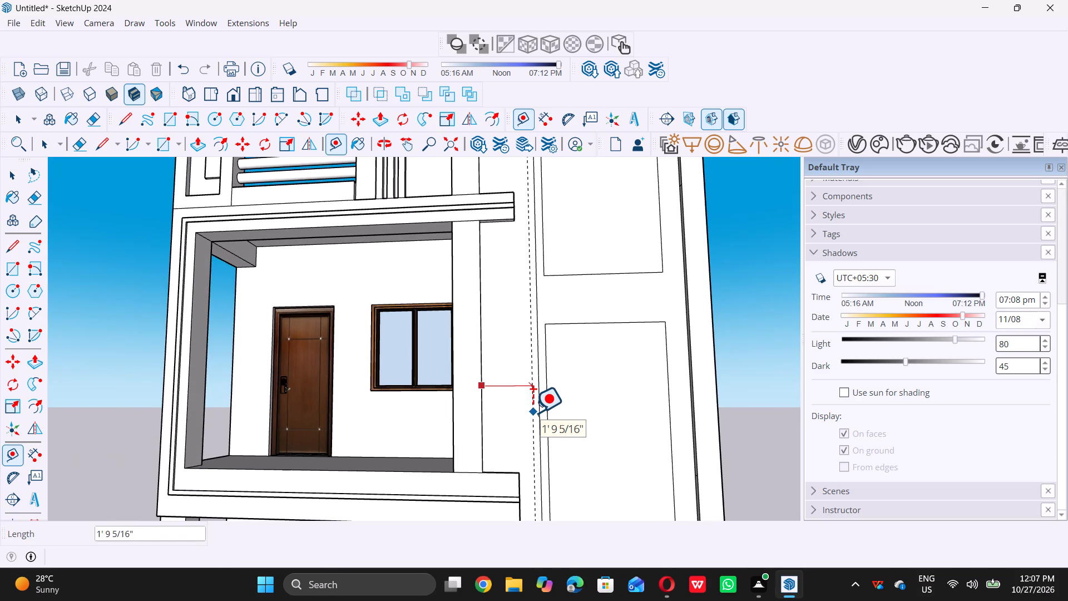
{"action": "left_click", "coordinate": [533, 412]}
{"action": "key", "text": "space"}
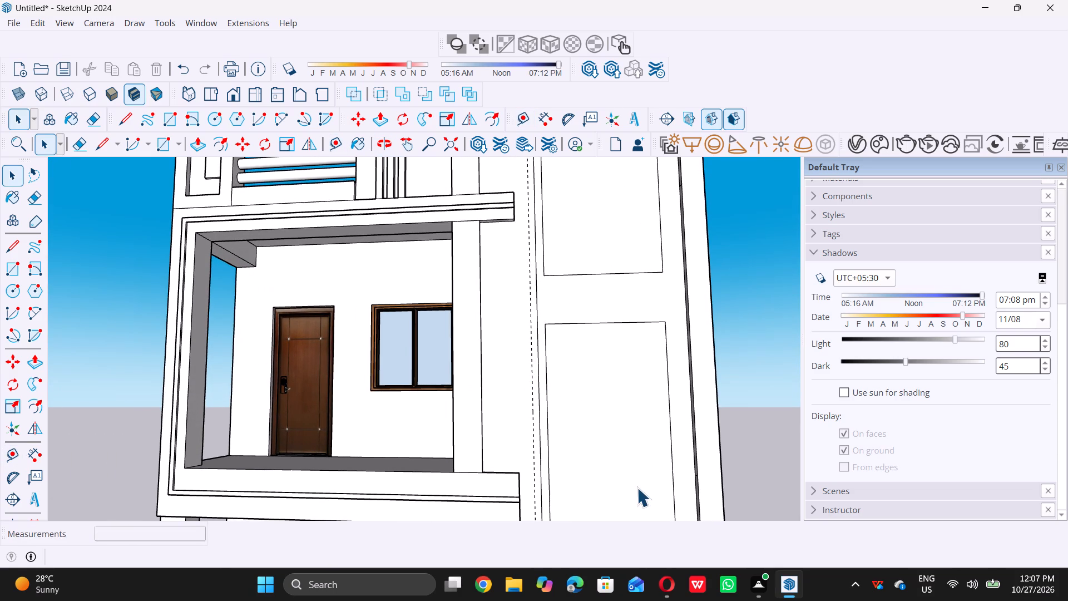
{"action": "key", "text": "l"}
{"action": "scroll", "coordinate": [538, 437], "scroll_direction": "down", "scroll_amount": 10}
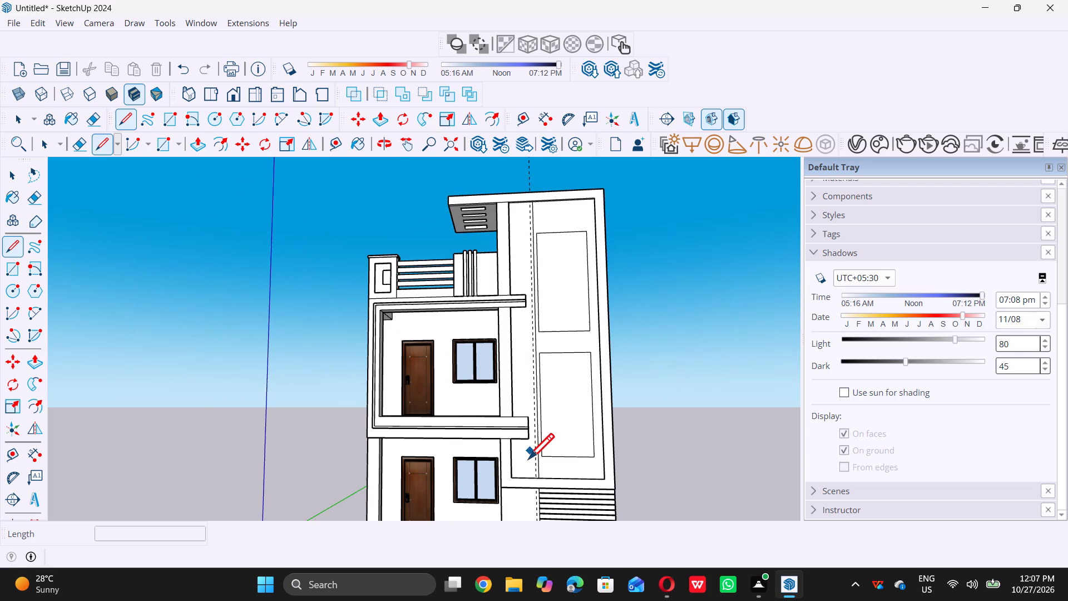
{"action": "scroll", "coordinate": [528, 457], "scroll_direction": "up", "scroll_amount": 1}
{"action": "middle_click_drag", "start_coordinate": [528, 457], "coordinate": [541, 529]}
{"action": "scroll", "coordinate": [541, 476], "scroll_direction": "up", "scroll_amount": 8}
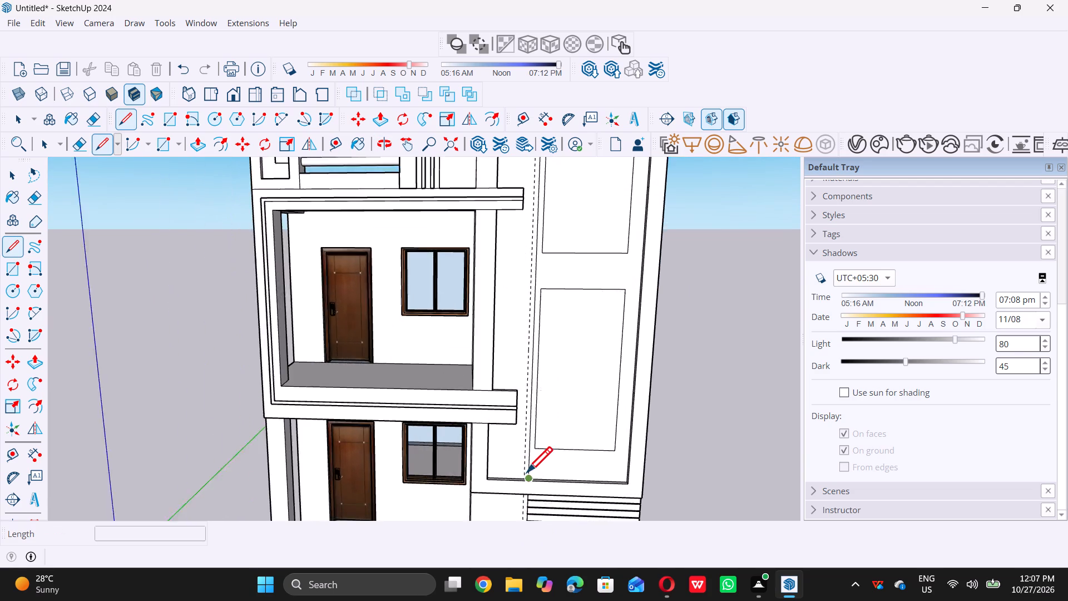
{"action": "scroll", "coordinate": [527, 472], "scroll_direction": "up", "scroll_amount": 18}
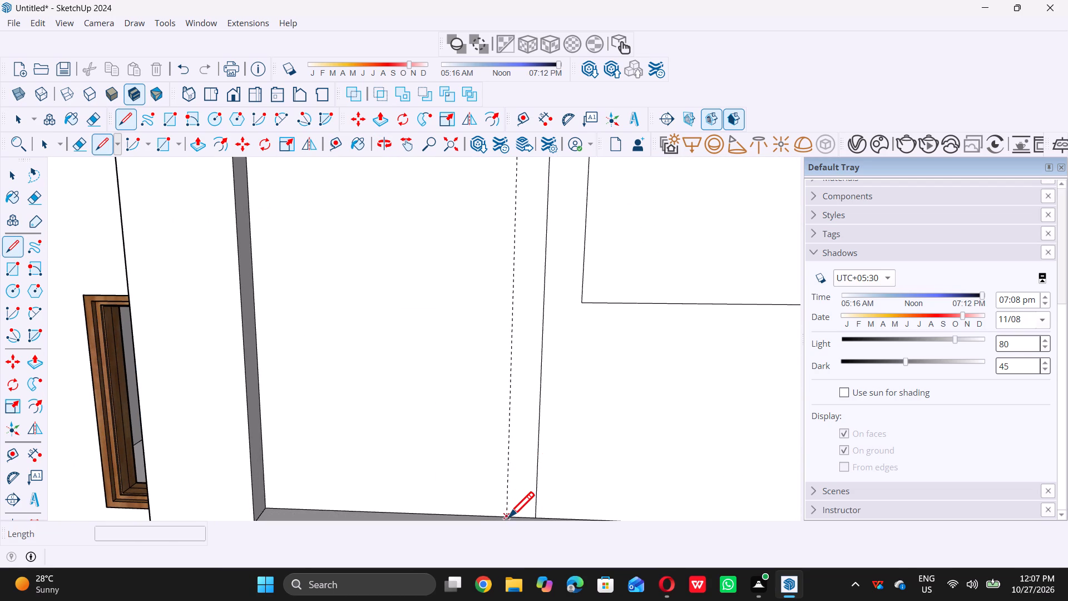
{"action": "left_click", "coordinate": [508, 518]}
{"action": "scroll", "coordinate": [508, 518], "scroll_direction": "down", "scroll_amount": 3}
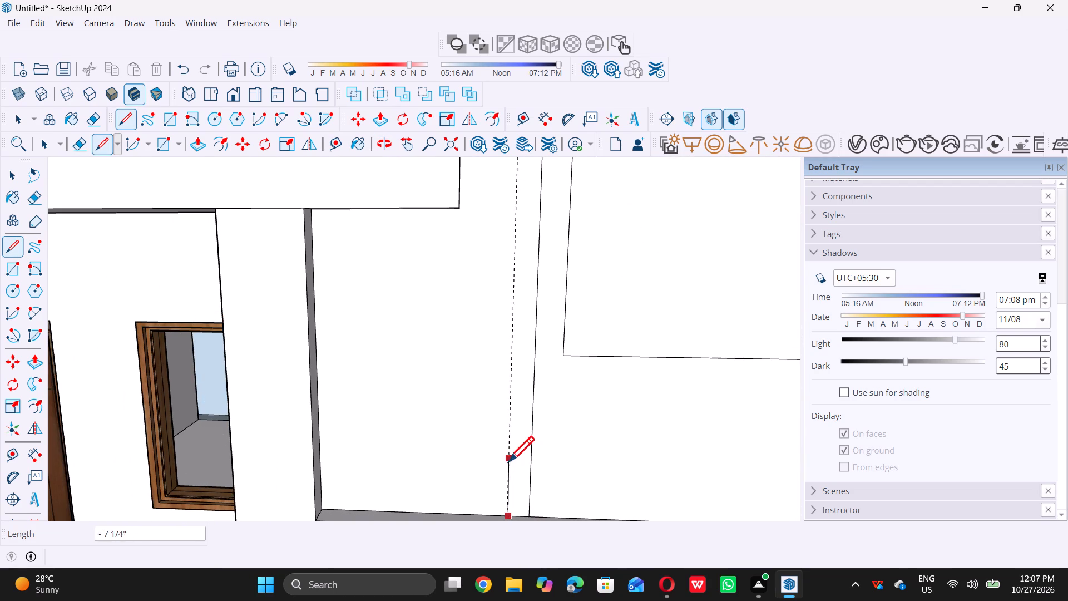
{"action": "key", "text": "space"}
Draw a vertical line along the guide on the tower's recessed face, from the recess's bottom edge to its top edge.
{"action": "type", "text": "l"}
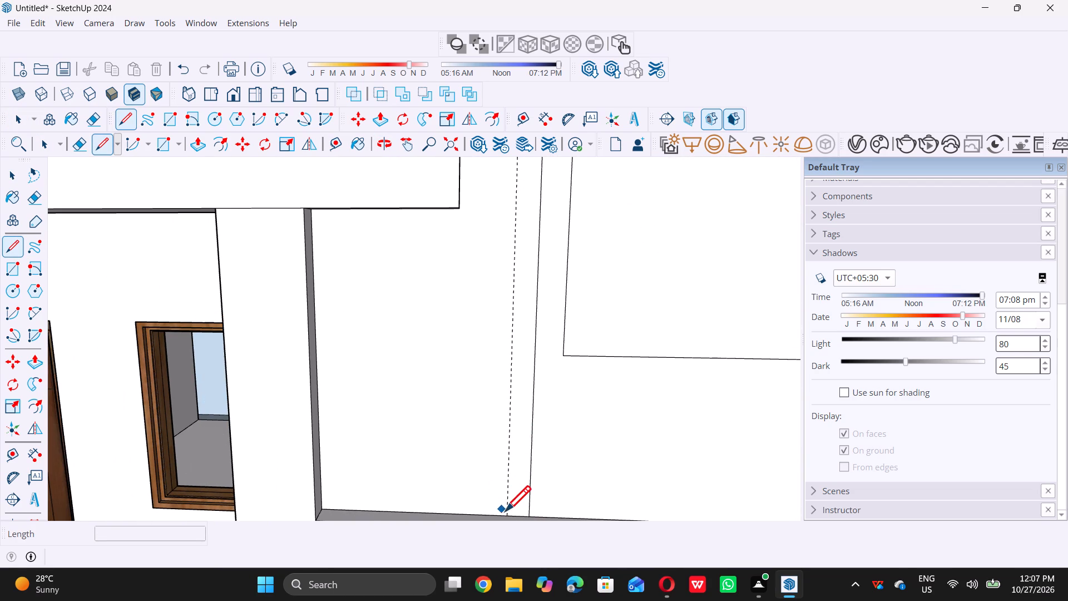
{"action": "left_click", "coordinate": [507, 516]}
{"action": "scroll", "coordinate": [507, 516], "scroll_direction": "down", "scroll_amount": 14}
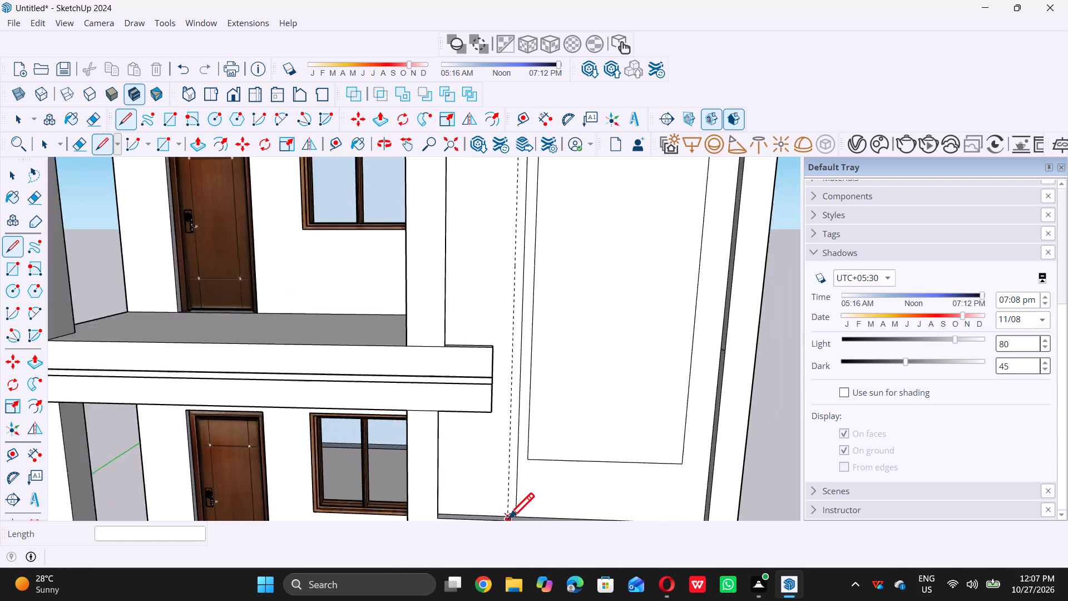
{"action": "scroll", "coordinate": [508, 518], "scroll_direction": "down", "scroll_amount": 11}
{"action": "middle_click_drag", "start_coordinate": [517, 261], "coordinate": [513, 196]}
{"action": "scroll", "coordinate": [512, 233], "scroll_direction": "up", "scroll_amount": 16}
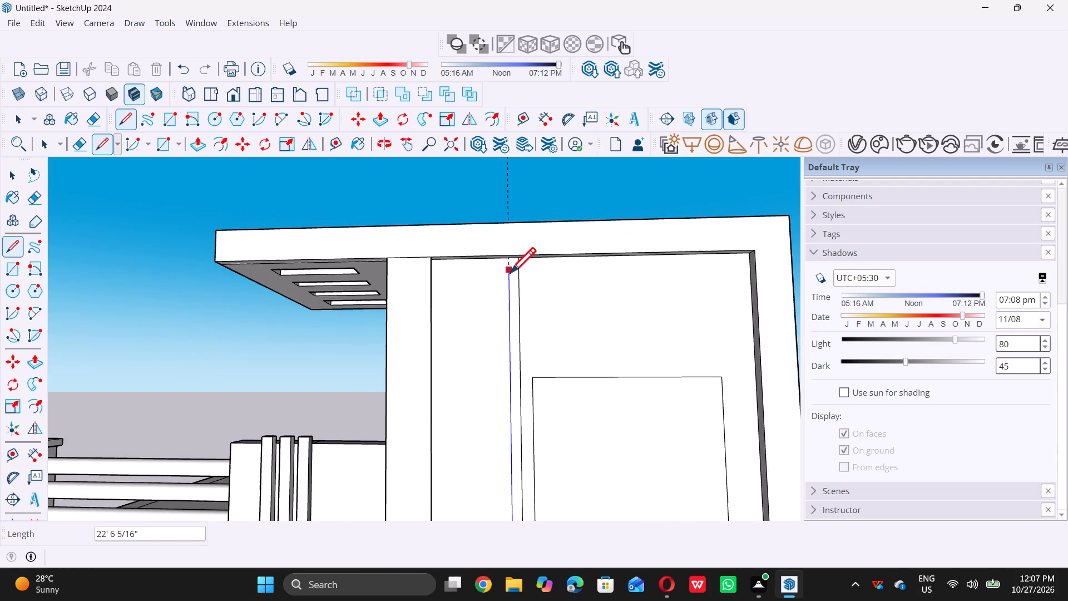
{"action": "middle_click_drag", "start_coordinate": [510, 267], "coordinate": [509, 223]}
{"action": "scroll", "coordinate": [505, 256], "scroll_direction": "up", "scroll_amount": 13}
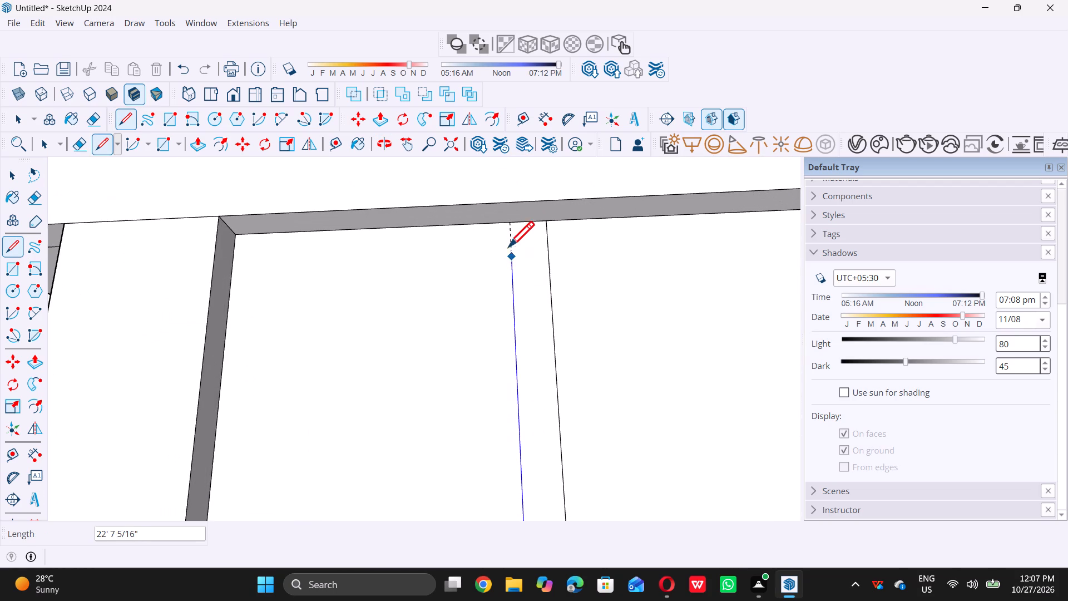
{"action": "left_click", "coordinate": [512, 224]}
{"action": "scroll", "coordinate": [505, 232], "scroll_direction": "down", "scroll_amount": 6}
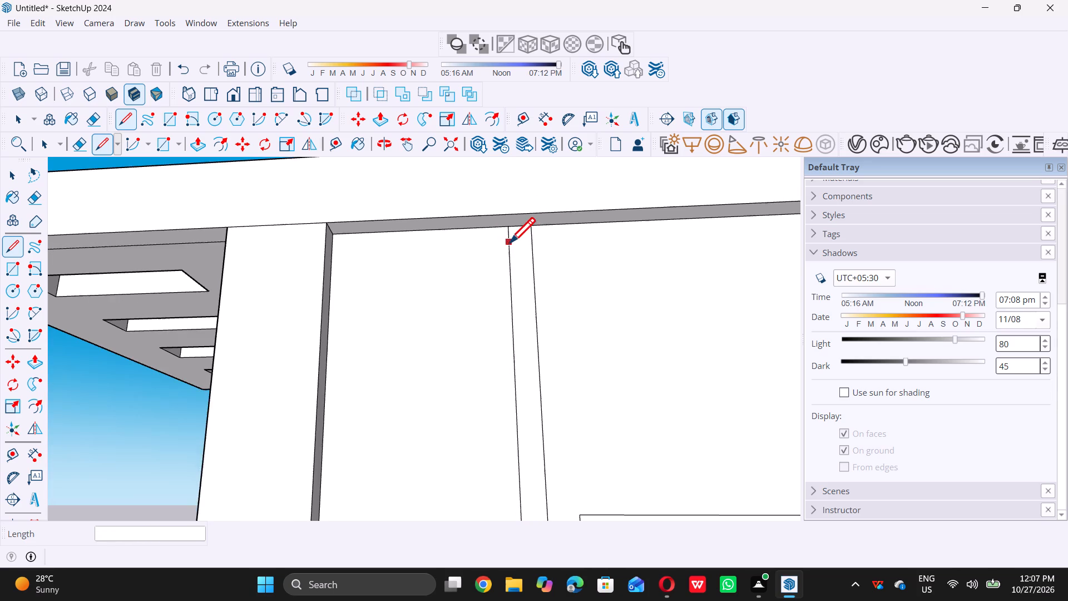
{"action": "key", "text": "space"}
Delete the old vertical dividing line on the tower's recessed face, the one nearer the rectangular panels.
{"action": "scroll", "coordinate": [511, 252], "scroll_direction": "down", "scroll_amount": 16}
{"action": "scroll", "coordinate": [523, 299], "scroll_direction": "up", "scroll_amount": 3}
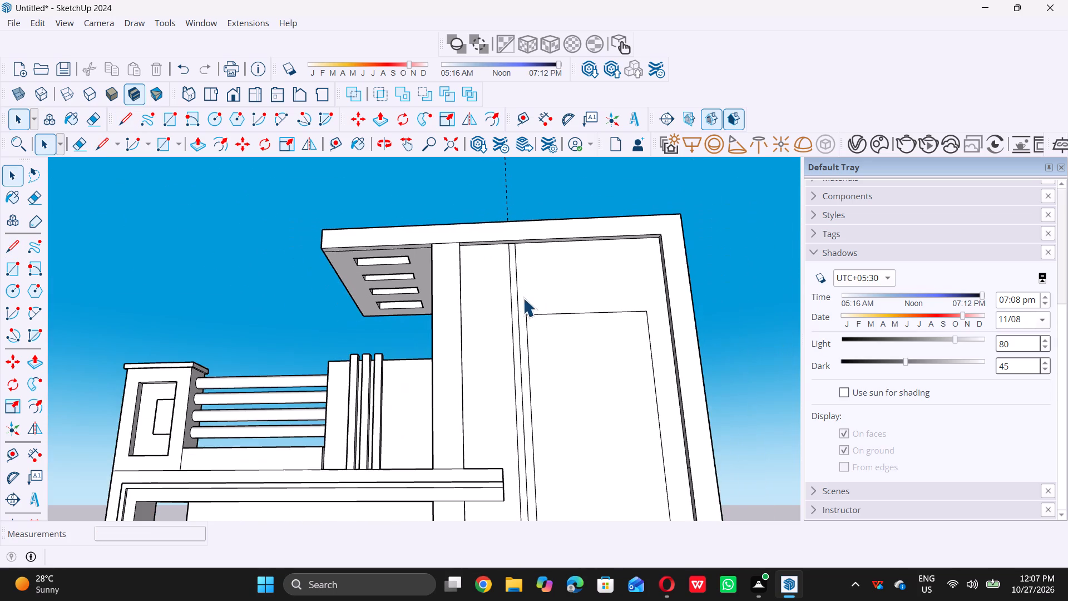
{"action": "scroll", "coordinate": [523, 298], "scroll_direction": "up", "scroll_amount": 2}
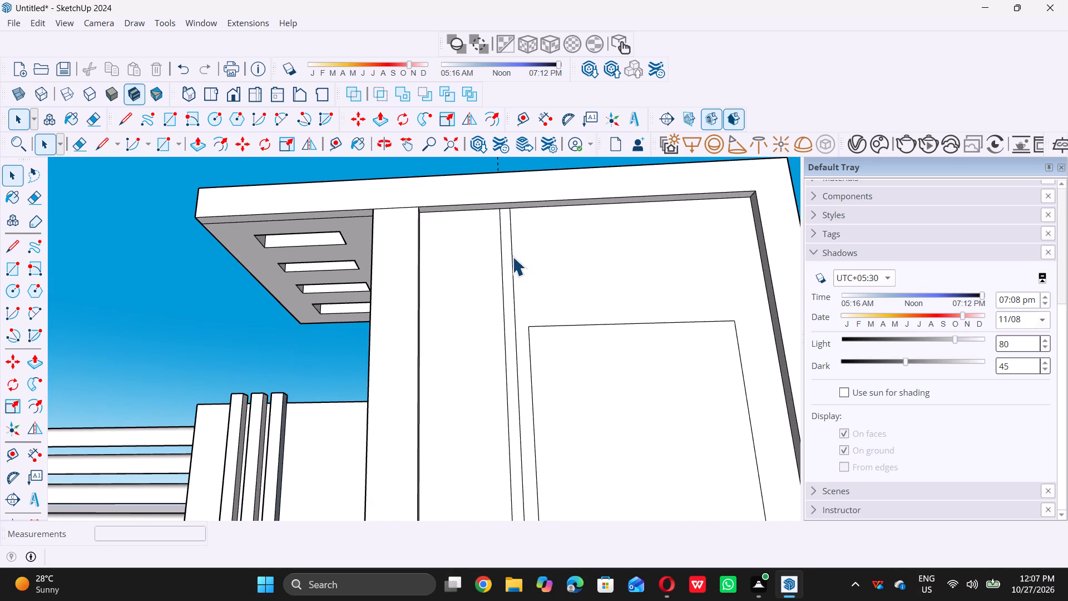
{"action": "left_click", "coordinate": [512, 258]}
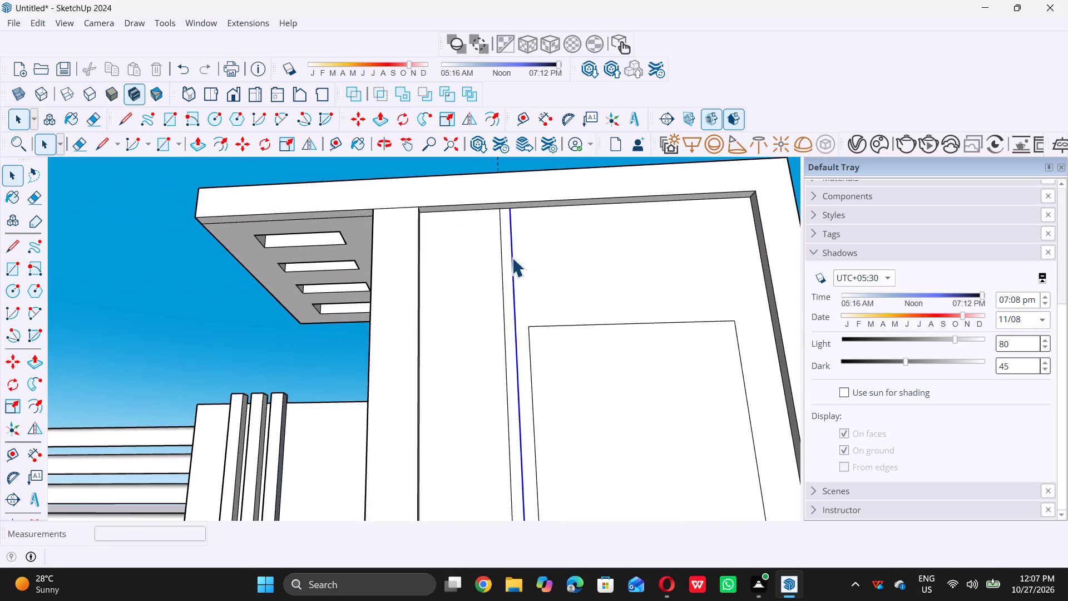
{"action": "key", "text": "Delete"}
{"action": "scroll", "coordinate": [511, 259], "scroll_direction": "down", "scroll_amount": 12}
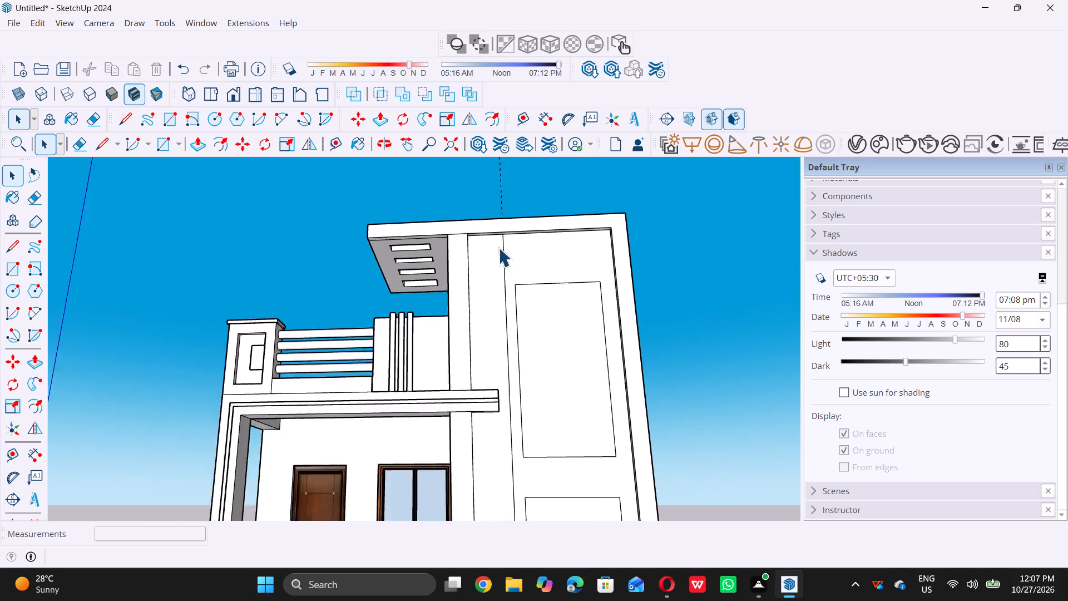
Select both rectangular panels, with their faces and outlines, on the tower's recessed face.
{"action": "scroll", "coordinate": [498, 248], "scroll_direction": "down", "scroll_amount": 9}
{"action": "middle_click_drag", "start_coordinate": [497, 299], "coordinate": [477, 362]}
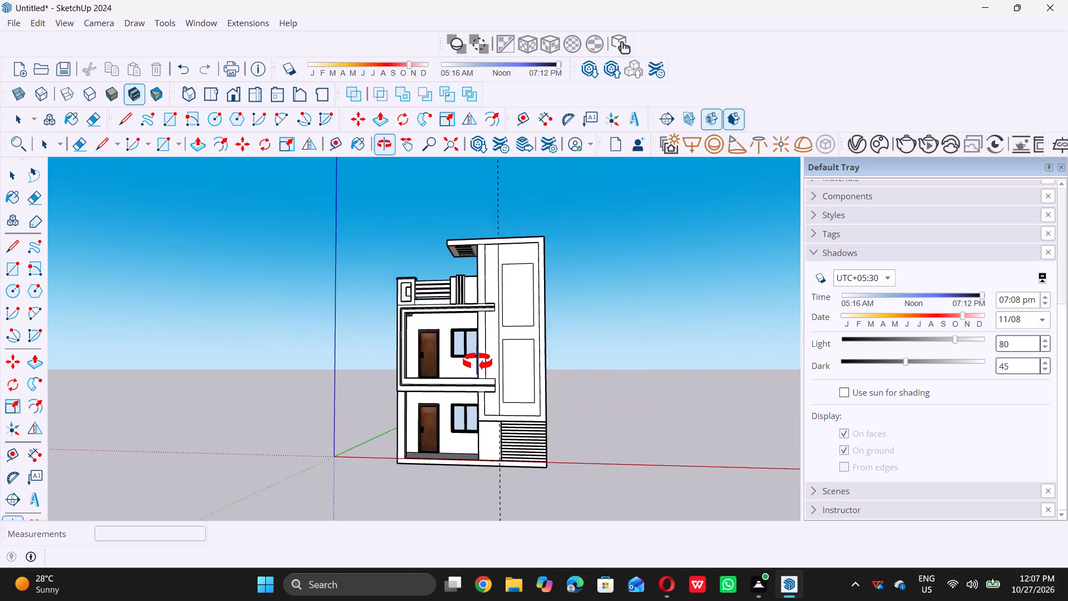
{"action": "middle_click_drag", "start_coordinate": [477, 362], "coordinate": [472, 378]}
{"action": "scroll", "coordinate": [539, 380], "scroll_direction": "up", "scroll_amount": 6}
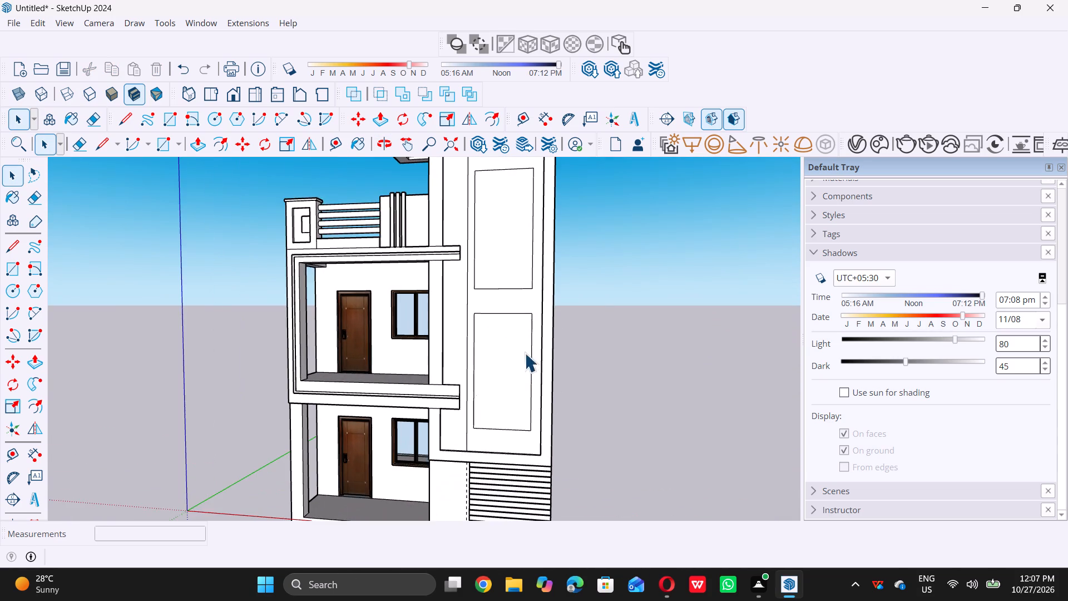
{"action": "scroll", "coordinate": [525, 353], "scroll_direction": "up", "scroll_amount": 5}
{"action": "left_click_drag", "start_coordinate": [432, 280], "coordinate": [536, 398]}
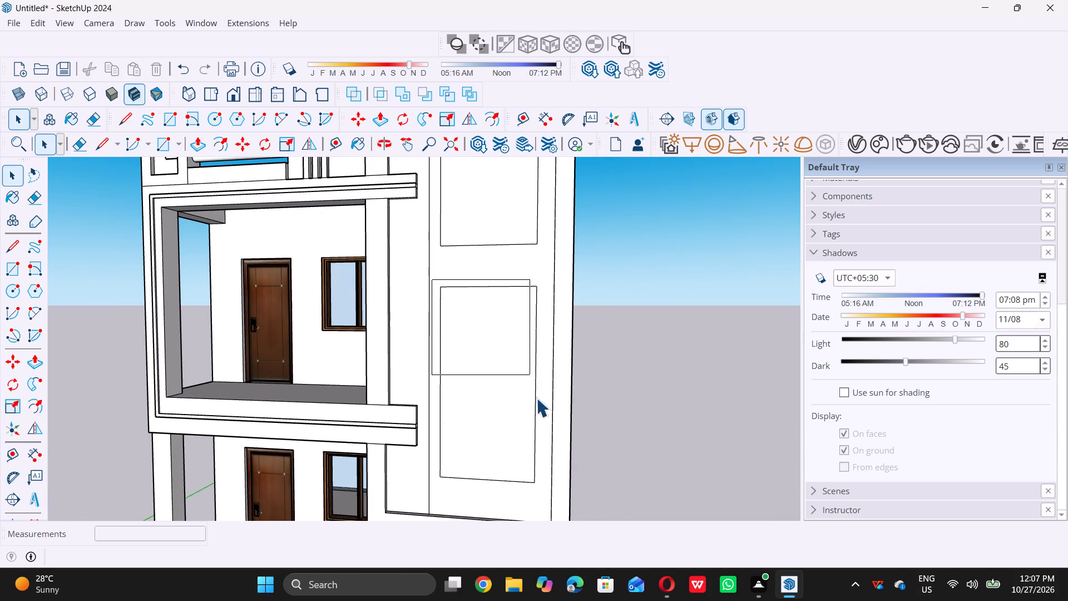
{"action": "left_click_drag", "start_coordinate": [536, 398], "coordinate": [542, 494]}
{"action": "scroll", "coordinate": [538, 504], "scroll_direction": "down", "scroll_amount": 6}
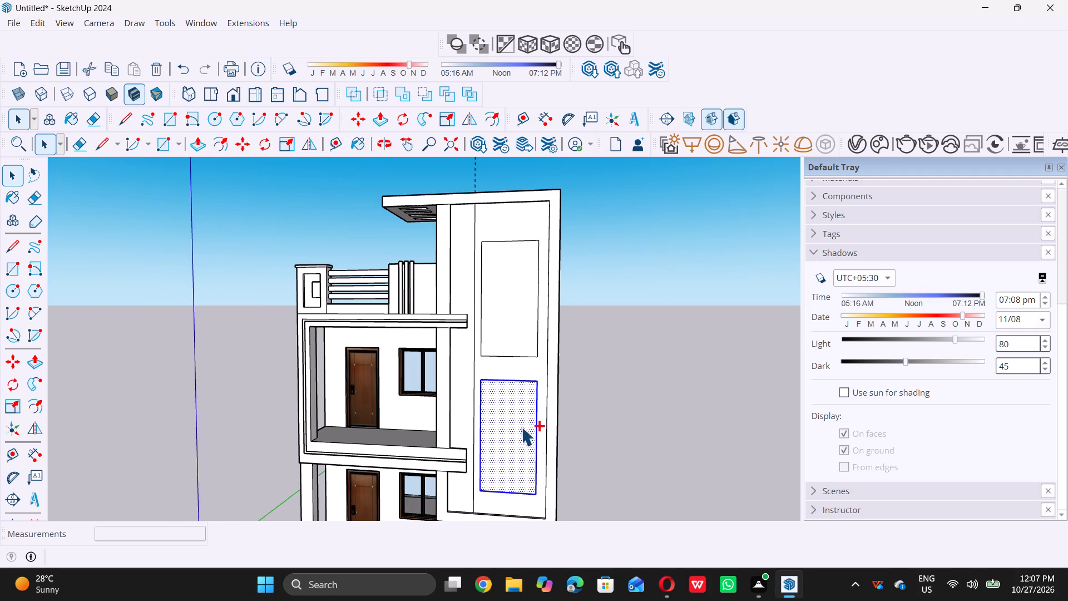
{"action": "scroll", "coordinate": [536, 271], "scroll_direction": "up", "scroll_amount": 6, "text": "ctrl"}
{"action": "scroll", "coordinate": [429, 218], "scroll_direction": "up", "scroll_amount": 3, "text": "ctrl"}
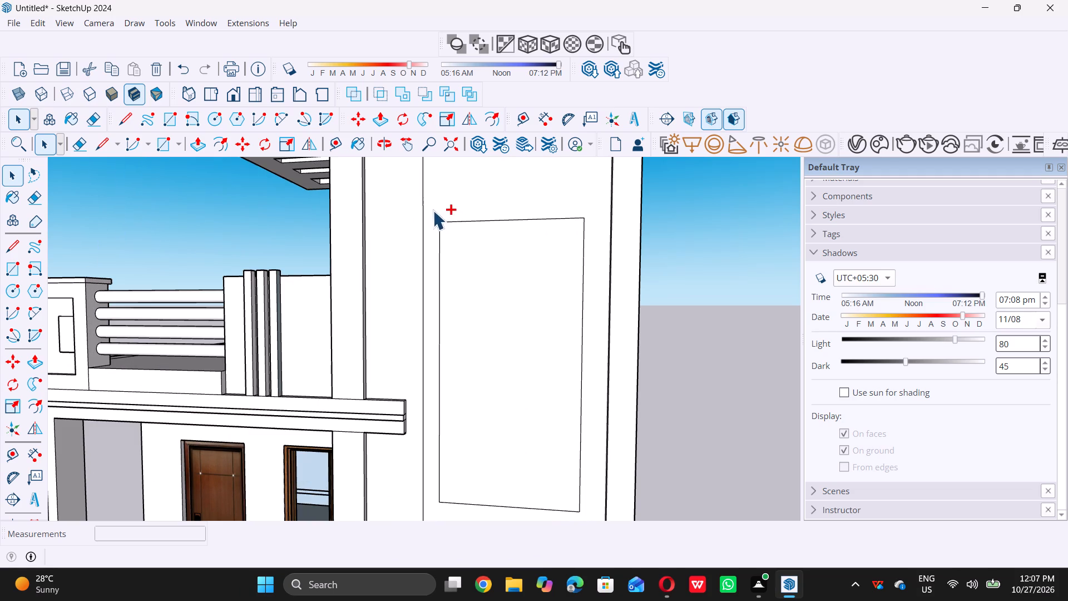
{"action": "left_click_drag", "start_coordinate": [433, 210], "coordinate": [591, 519], "text": "ctrl"}
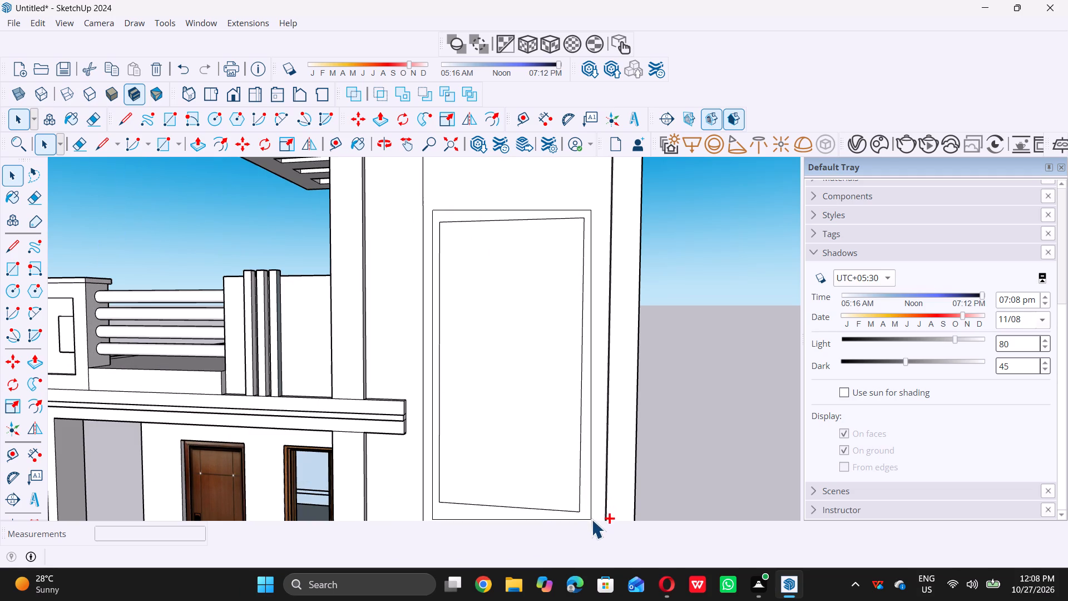
{"action": "scroll", "coordinate": [489, 336], "scroll_direction": "down", "scroll_amount": 20}
{"action": "scroll", "coordinate": [489, 336], "scroll_direction": "down", "scroll_amount": 1}
{"action": "middle_click_drag", "start_coordinate": [488, 332], "coordinate": [489, 332]}
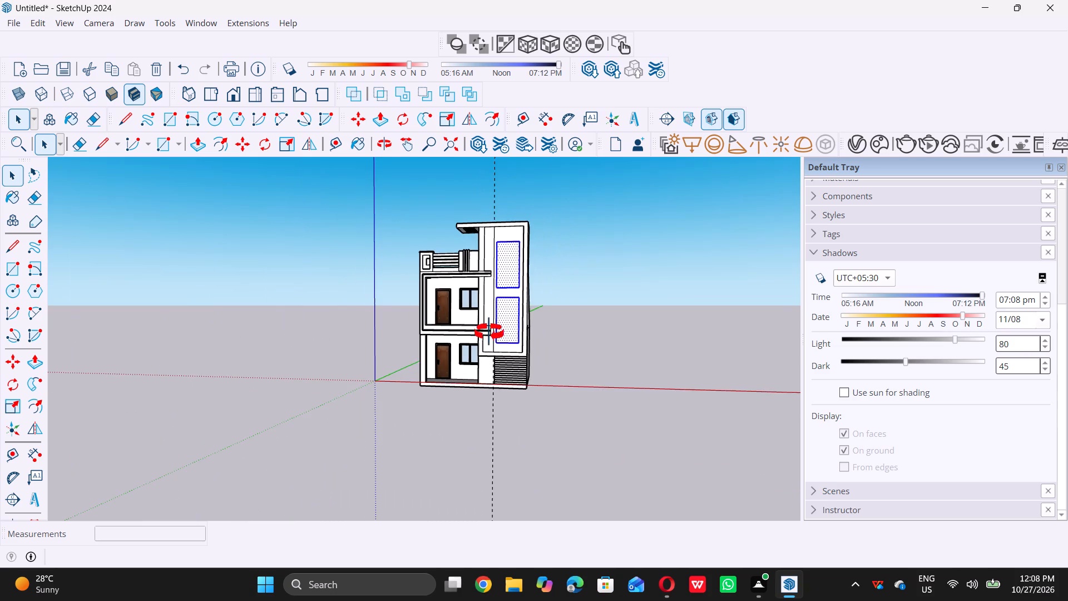
{"action": "middle_click_drag", "start_coordinate": [489, 332], "coordinate": [533, 318]}
{"action": "scroll", "coordinate": [517, 296], "scroll_direction": "up", "scroll_amount": 1}
{"action": "middle_click_drag", "start_coordinate": [516, 280], "coordinate": [516, 260]}
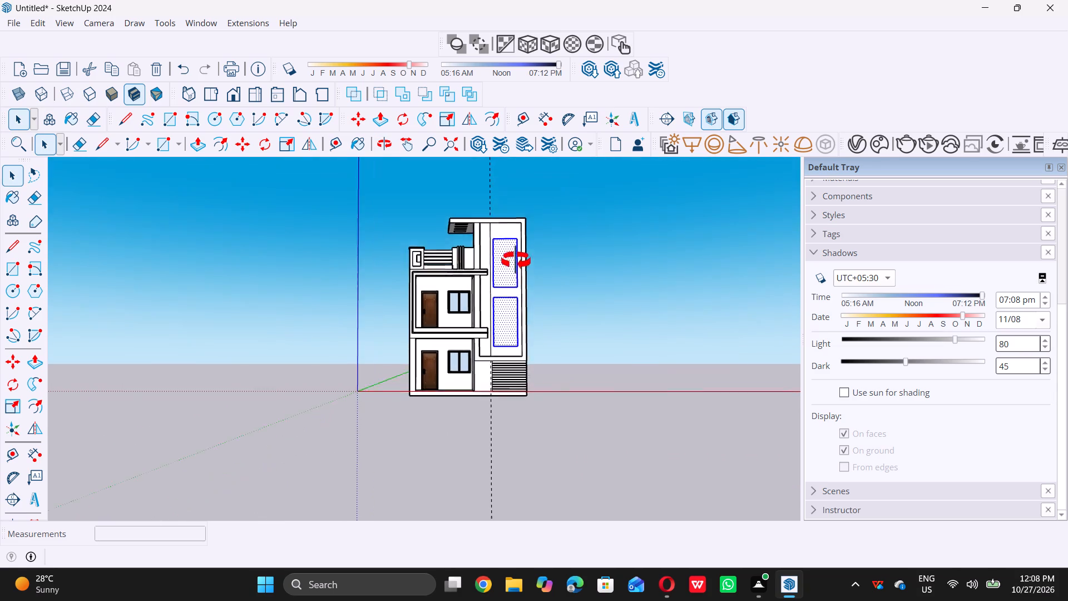
{"action": "middle_click_drag", "start_coordinate": [516, 260], "coordinate": [512, 246]}
{"action": "scroll", "coordinate": [512, 246], "scroll_direction": "up", "scroll_amount": 5}
{"action": "middle_click_drag", "start_coordinate": [480, 316], "coordinate": [482, 311]}
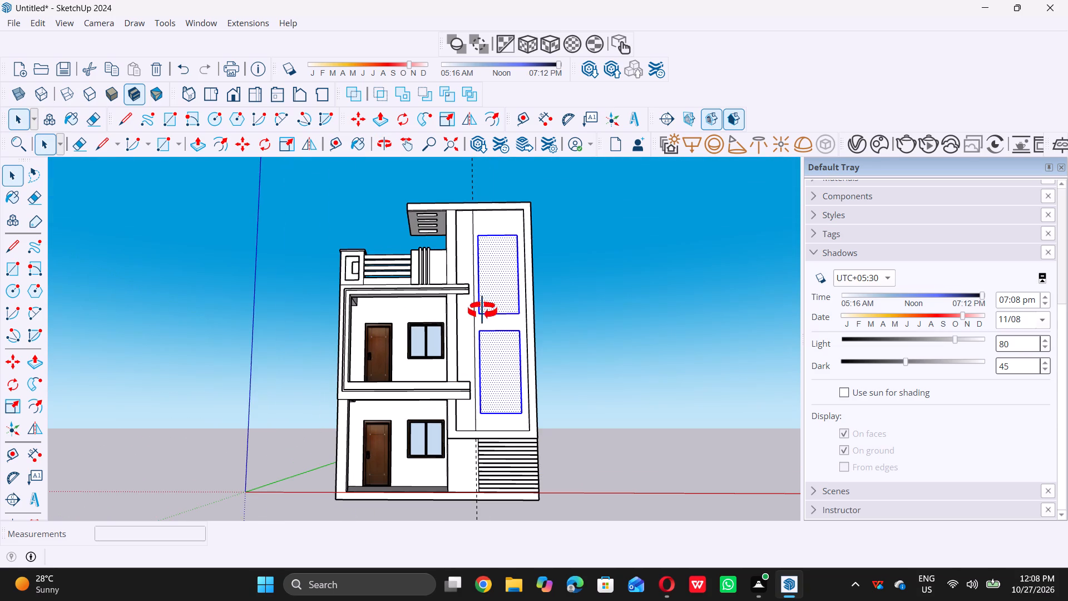
{"action": "middle_click_drag", "start_coordinate": [482, 311], "coordinate": [486, 300]}
{"action": "scroll", "coordinate": [485, 302], "scroll_direction": "up", "scroll_amount": 3}
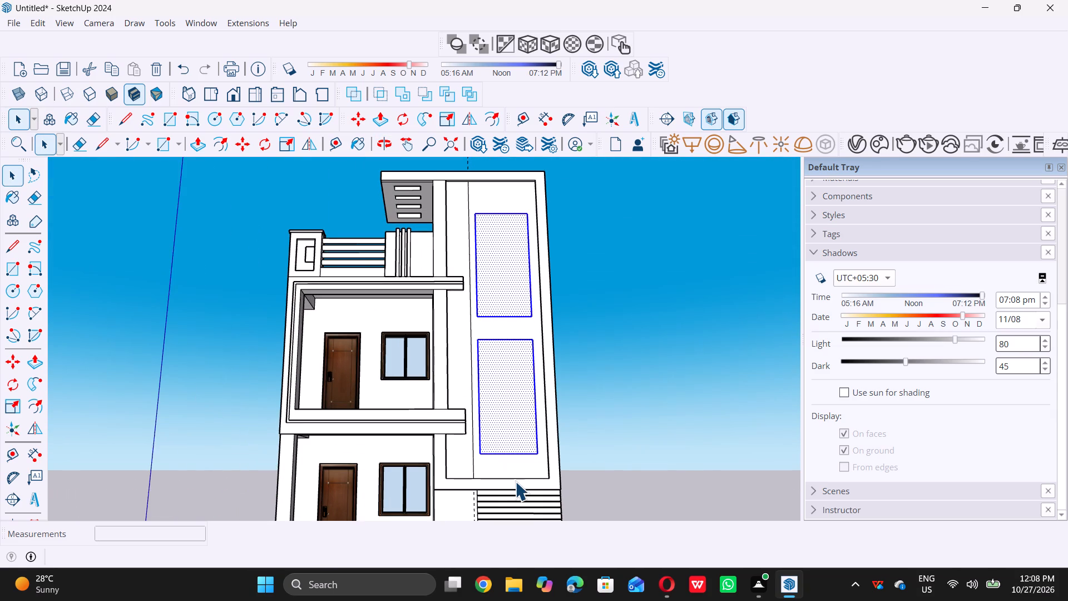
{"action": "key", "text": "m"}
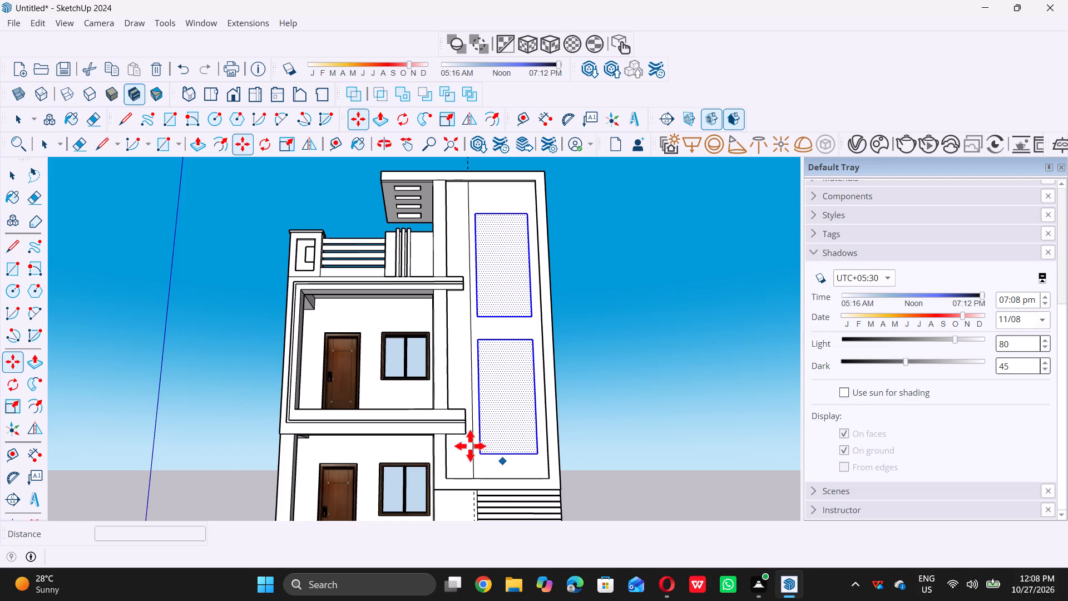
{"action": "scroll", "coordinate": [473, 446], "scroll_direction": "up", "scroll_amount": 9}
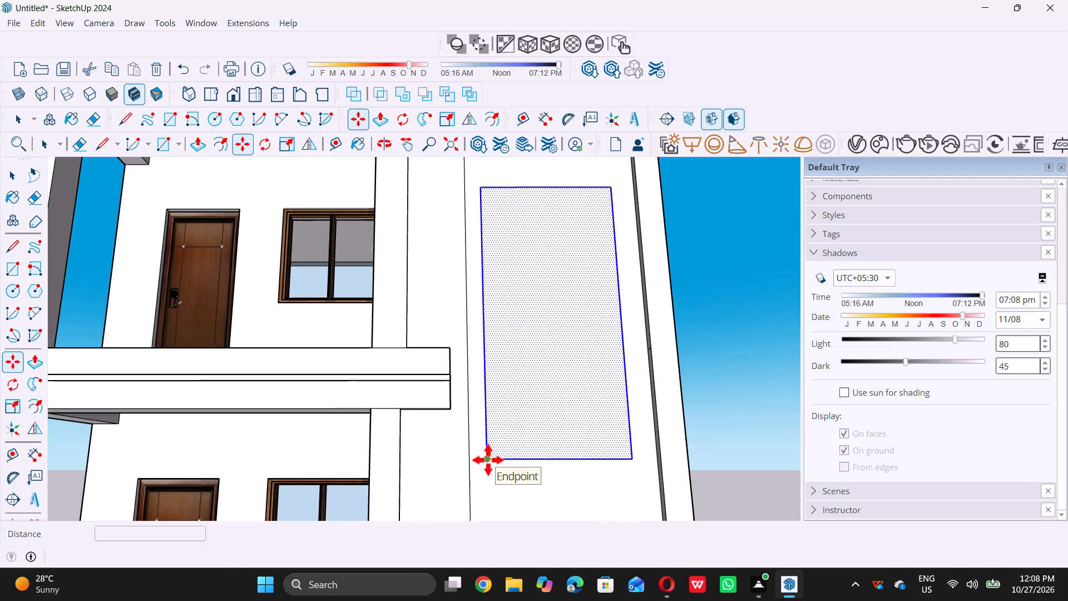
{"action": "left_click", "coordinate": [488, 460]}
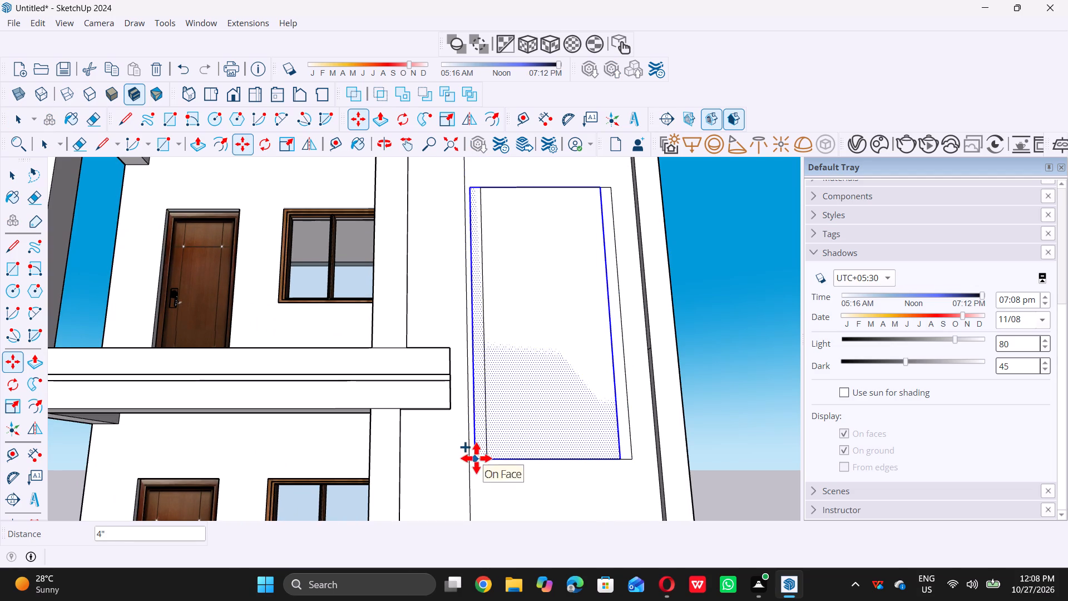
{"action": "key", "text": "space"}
Move both selected panels together about 4" sideways, toward the new vertical dividing line.
{"action": "key", "text": "m"}
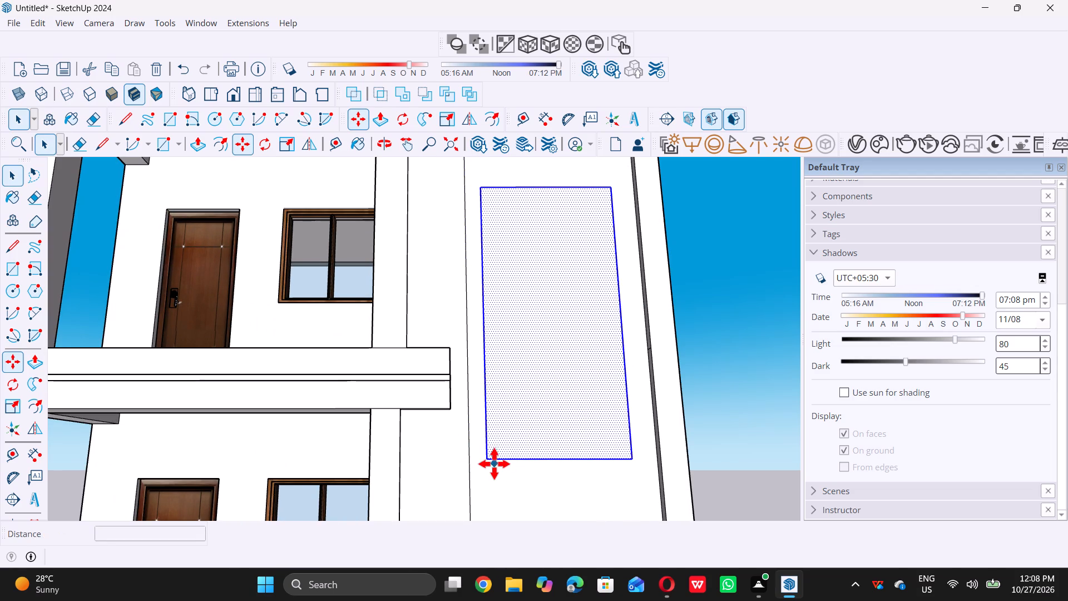
{"action": "left_click", "coordinate": [484, 459]}
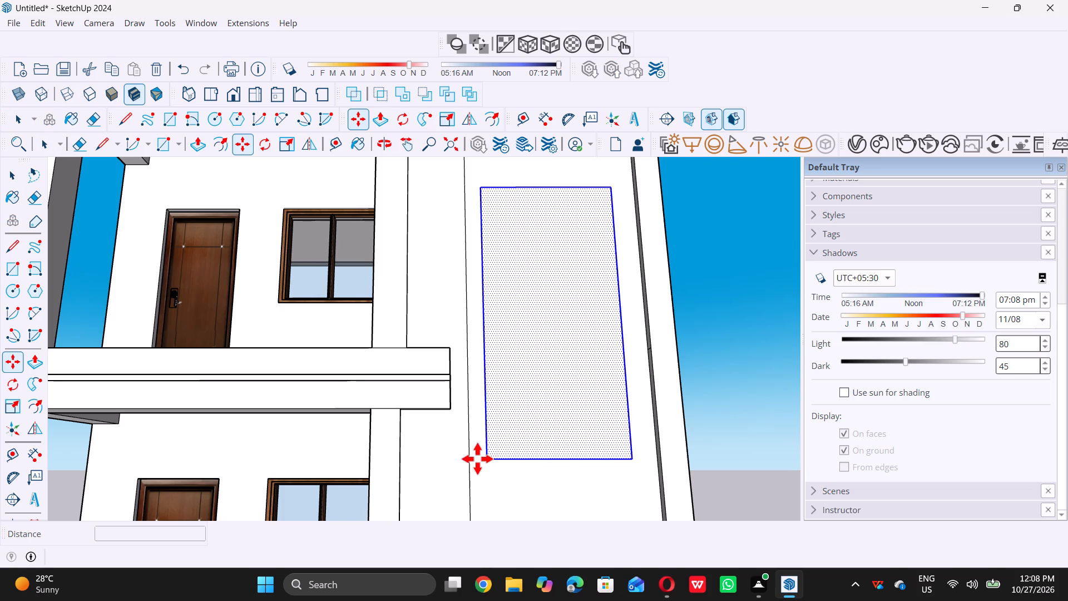
{"action": "scroll", "coordinate": [477, 460], "scroll_direction": "up", "scroll_amount": 8}
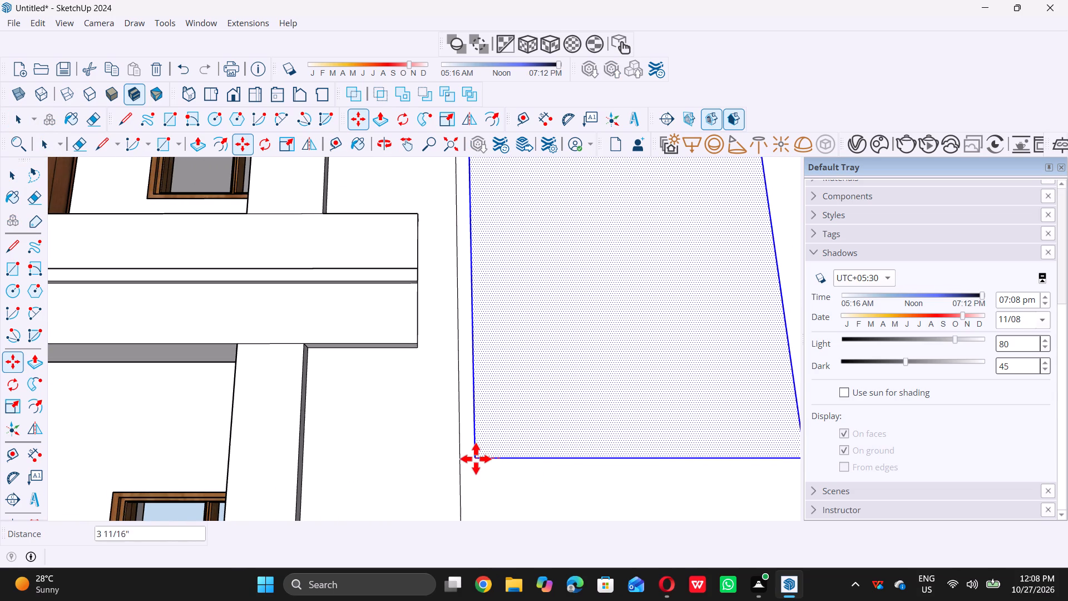
{"action": "left_click", "coordinate": [472, 459]}
{"action": "scroll", "coordinate": [472, 462], "scroll_direction": "down", "scroll_amount": 4}
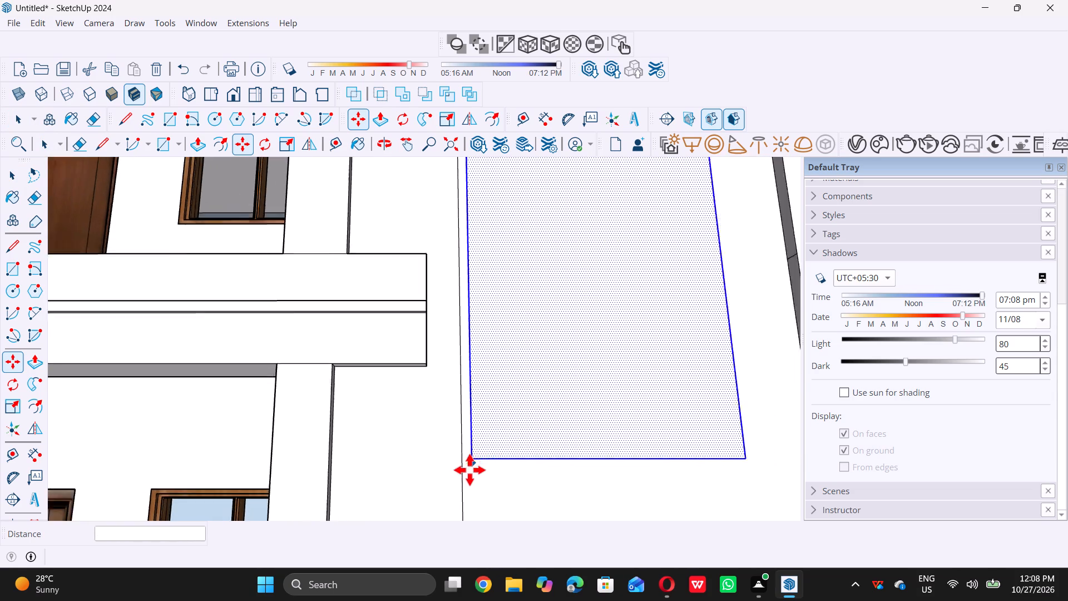
Move both panels back about 1/2" away from the dividing line, and clear the selection.
{"action": "scroll", "coordinate": [469, 470], "scroll_direction": "down", "scroll_amount": 15}
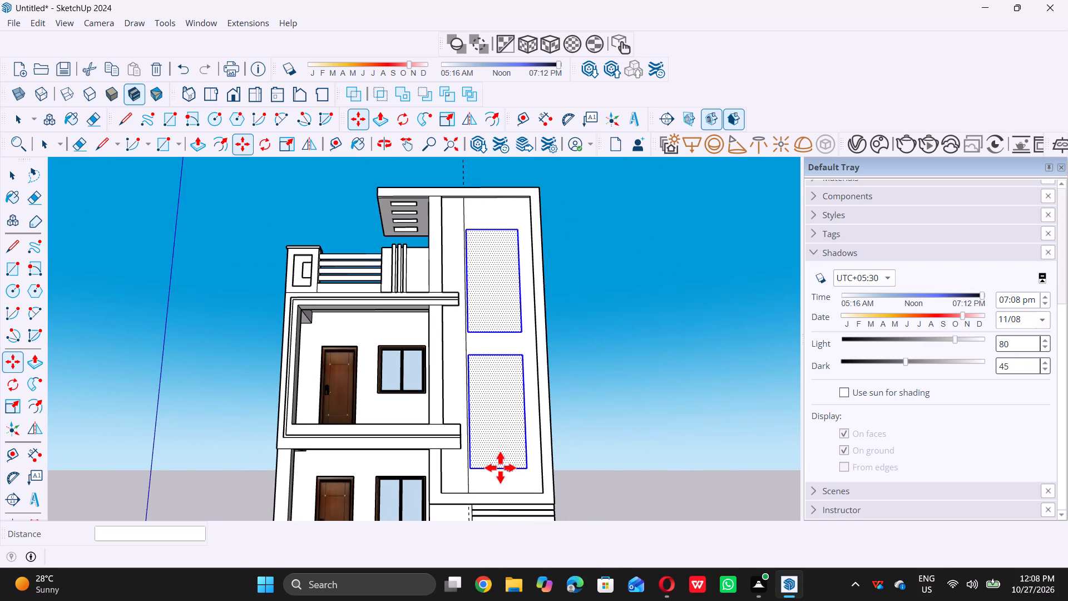
{"action": "scroll", "coordinate": [495, 463], "scroll_direction": "up", "scroll_amount": 20}
{"action": "scroll", "coordinate": [495, 463], "scroll_direction": "up", "scroll_amount": 2}
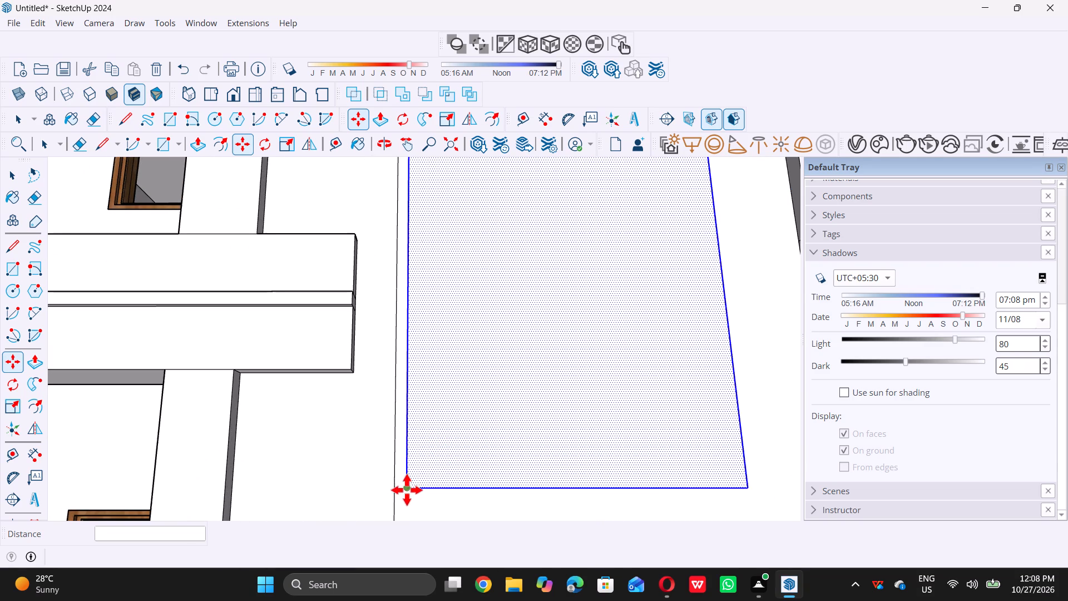
{"action": "left_click", "coordinate": [406, 490]}
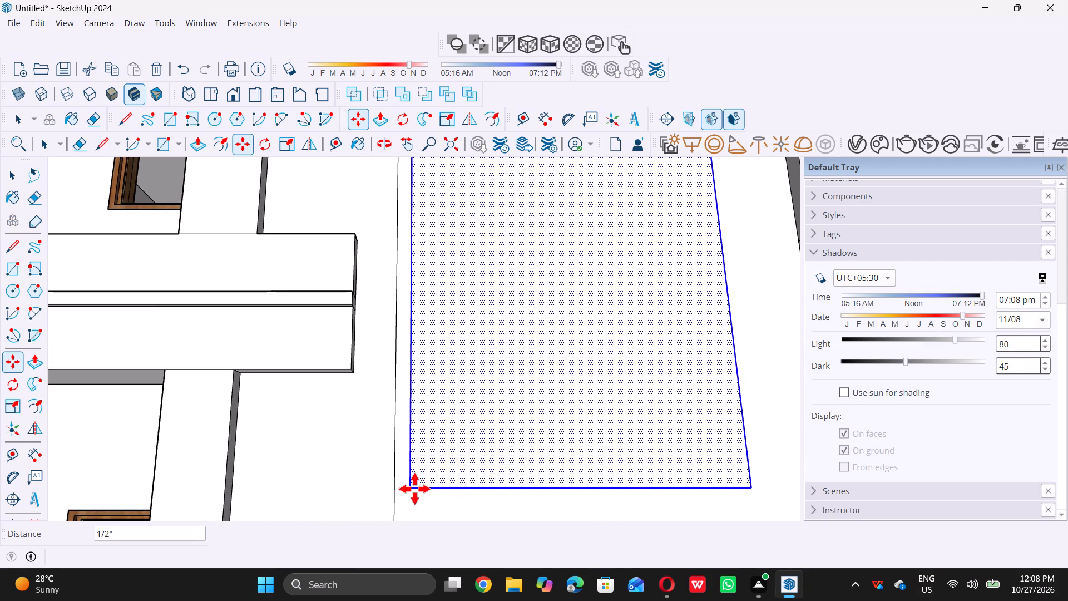
{"action": "left_click", "coordinate": [414, 489]}
{"action": "scroll", "coordinate": [407, 490], "scroll_direction": "down", "scroll_amount": 18}
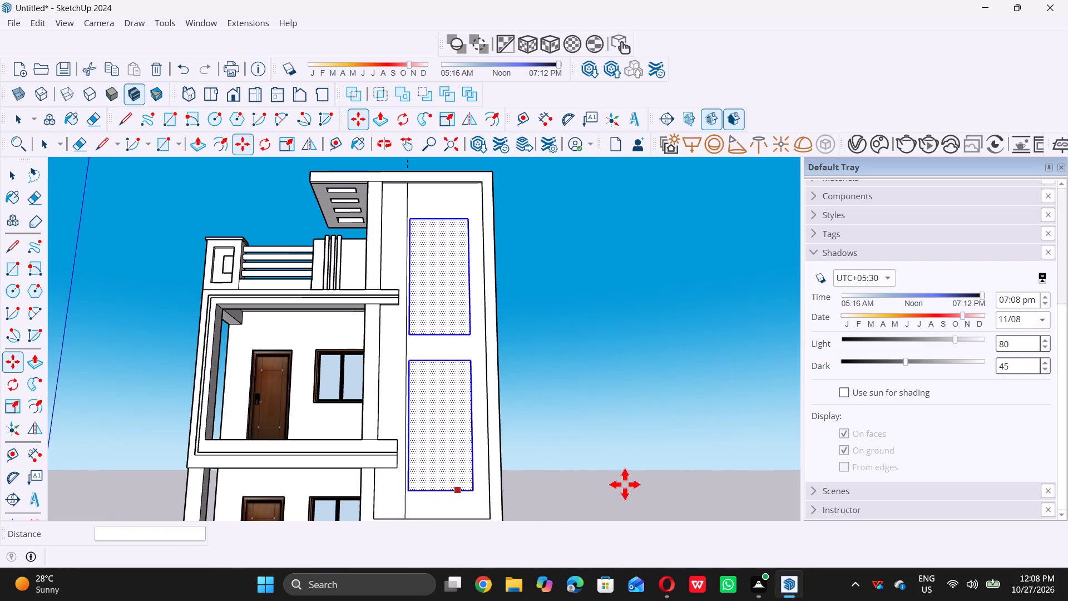
{"action": "key", "text": "space"}
{"action": "left_click", "coordinate": [662, 454]}
{"action": "scroll", "coordinate": [562, 385], "scroll_direction": "down", "scroll_amount": 5}
{"action": "middle_click_drag", "start_coordinate": [517, 362], "coordinate": [501, 392]}
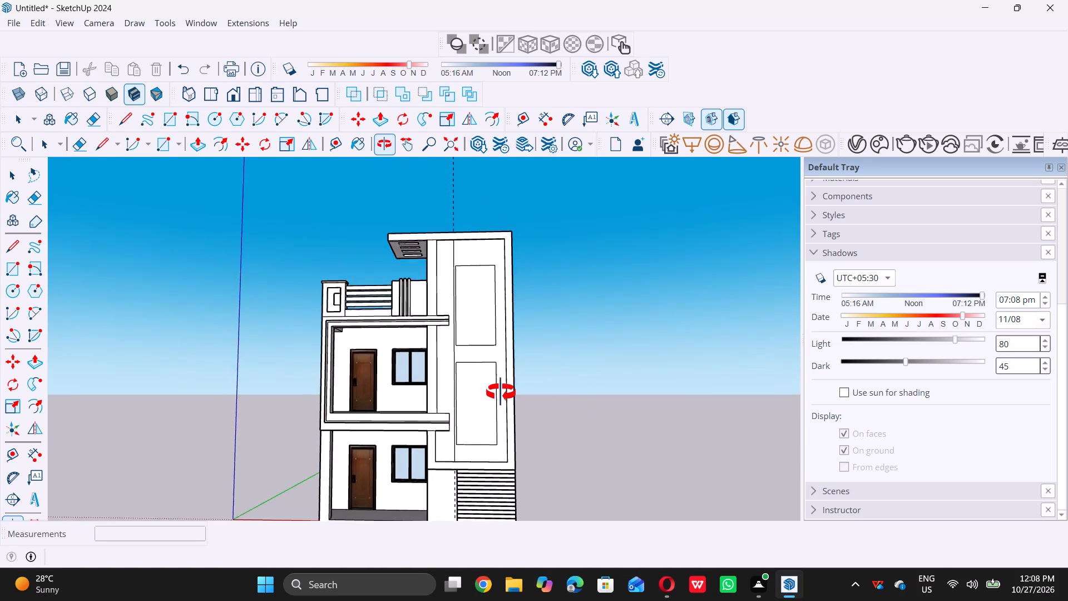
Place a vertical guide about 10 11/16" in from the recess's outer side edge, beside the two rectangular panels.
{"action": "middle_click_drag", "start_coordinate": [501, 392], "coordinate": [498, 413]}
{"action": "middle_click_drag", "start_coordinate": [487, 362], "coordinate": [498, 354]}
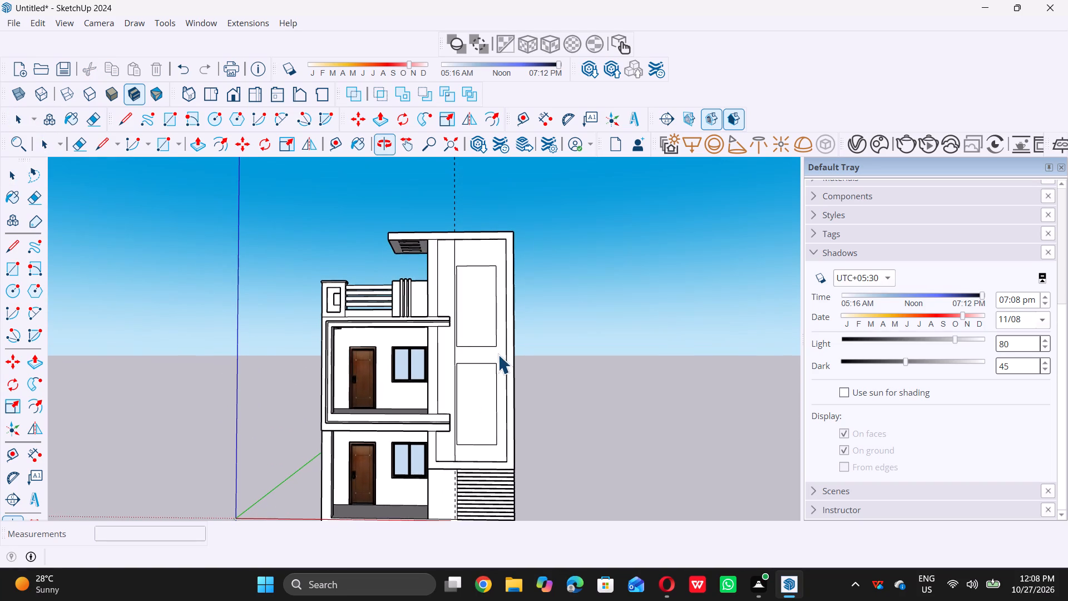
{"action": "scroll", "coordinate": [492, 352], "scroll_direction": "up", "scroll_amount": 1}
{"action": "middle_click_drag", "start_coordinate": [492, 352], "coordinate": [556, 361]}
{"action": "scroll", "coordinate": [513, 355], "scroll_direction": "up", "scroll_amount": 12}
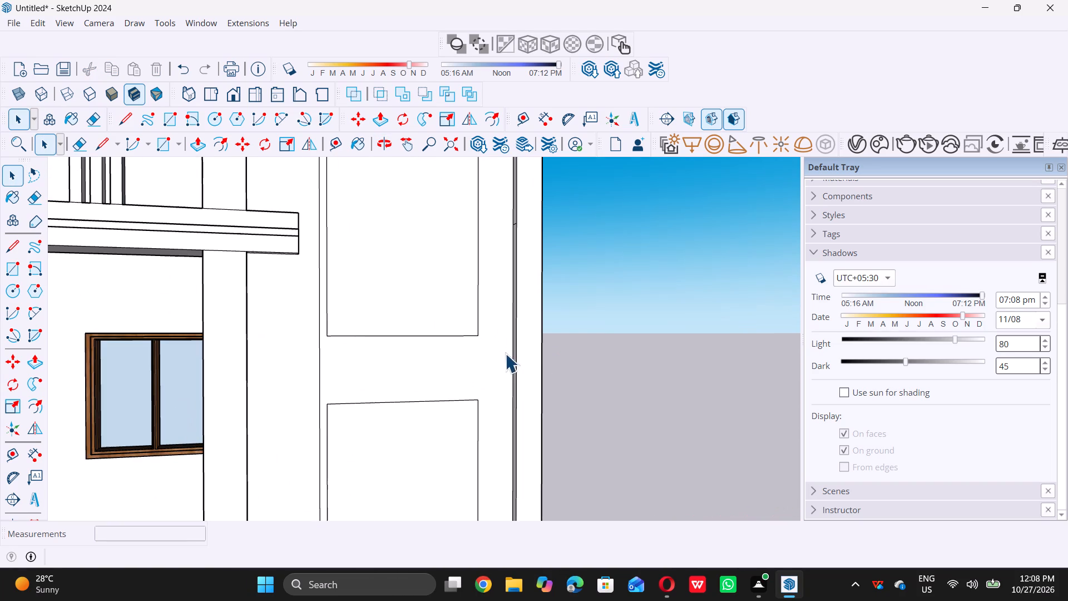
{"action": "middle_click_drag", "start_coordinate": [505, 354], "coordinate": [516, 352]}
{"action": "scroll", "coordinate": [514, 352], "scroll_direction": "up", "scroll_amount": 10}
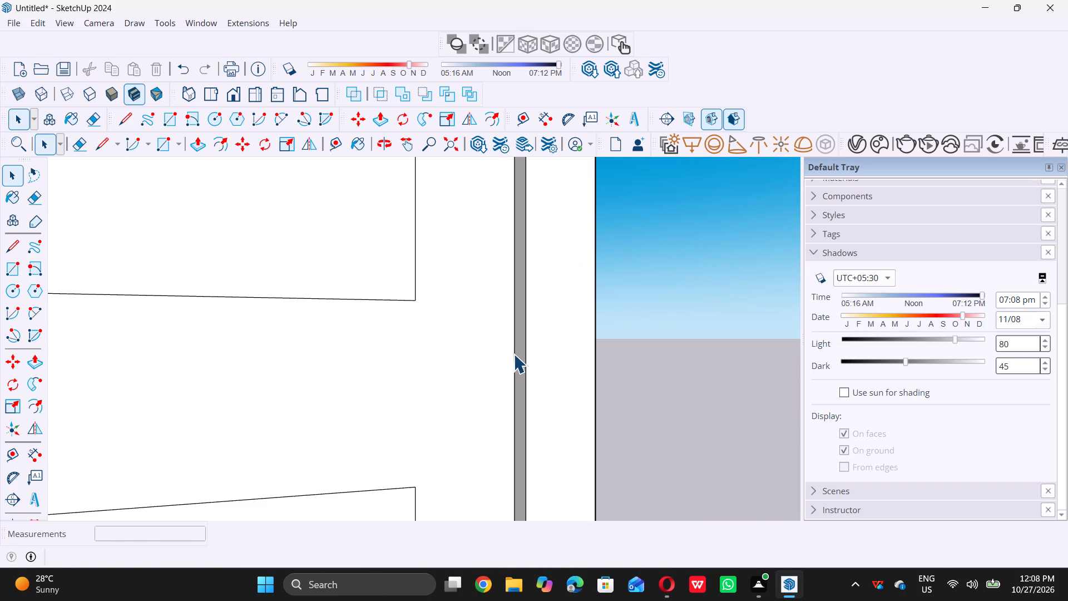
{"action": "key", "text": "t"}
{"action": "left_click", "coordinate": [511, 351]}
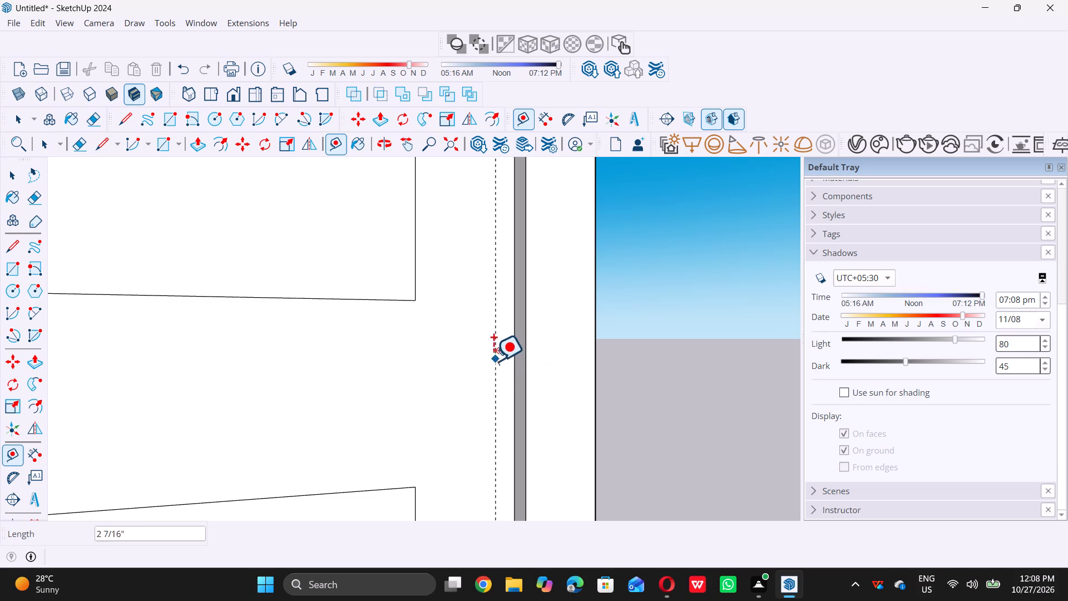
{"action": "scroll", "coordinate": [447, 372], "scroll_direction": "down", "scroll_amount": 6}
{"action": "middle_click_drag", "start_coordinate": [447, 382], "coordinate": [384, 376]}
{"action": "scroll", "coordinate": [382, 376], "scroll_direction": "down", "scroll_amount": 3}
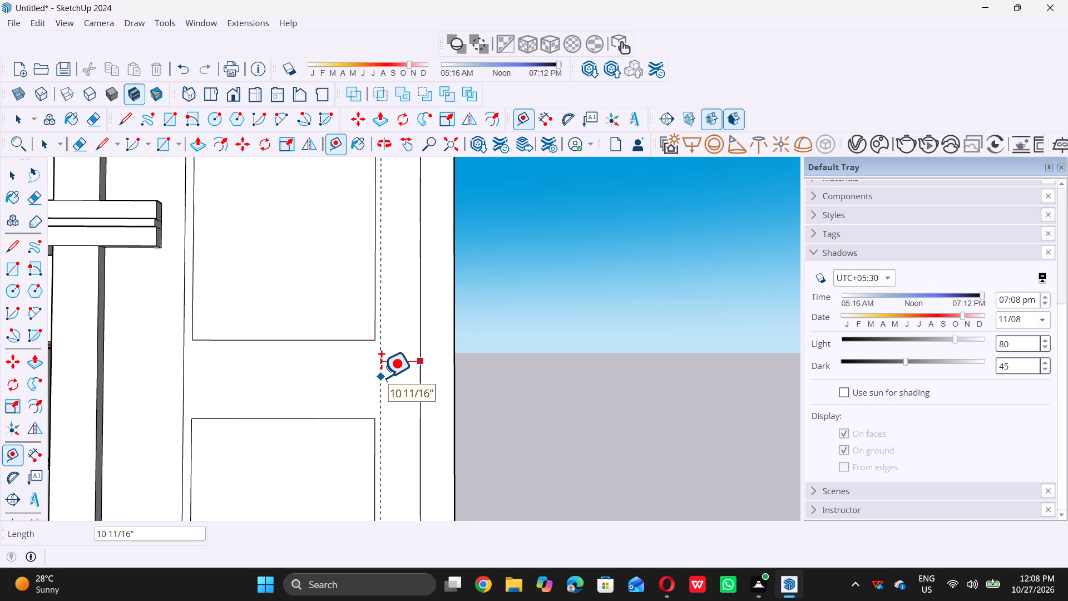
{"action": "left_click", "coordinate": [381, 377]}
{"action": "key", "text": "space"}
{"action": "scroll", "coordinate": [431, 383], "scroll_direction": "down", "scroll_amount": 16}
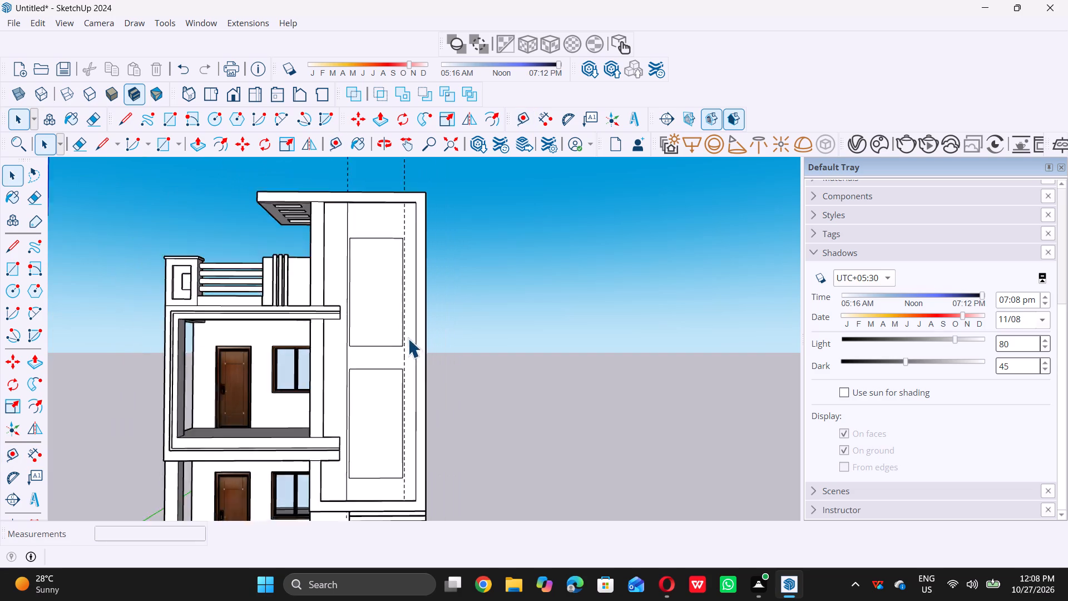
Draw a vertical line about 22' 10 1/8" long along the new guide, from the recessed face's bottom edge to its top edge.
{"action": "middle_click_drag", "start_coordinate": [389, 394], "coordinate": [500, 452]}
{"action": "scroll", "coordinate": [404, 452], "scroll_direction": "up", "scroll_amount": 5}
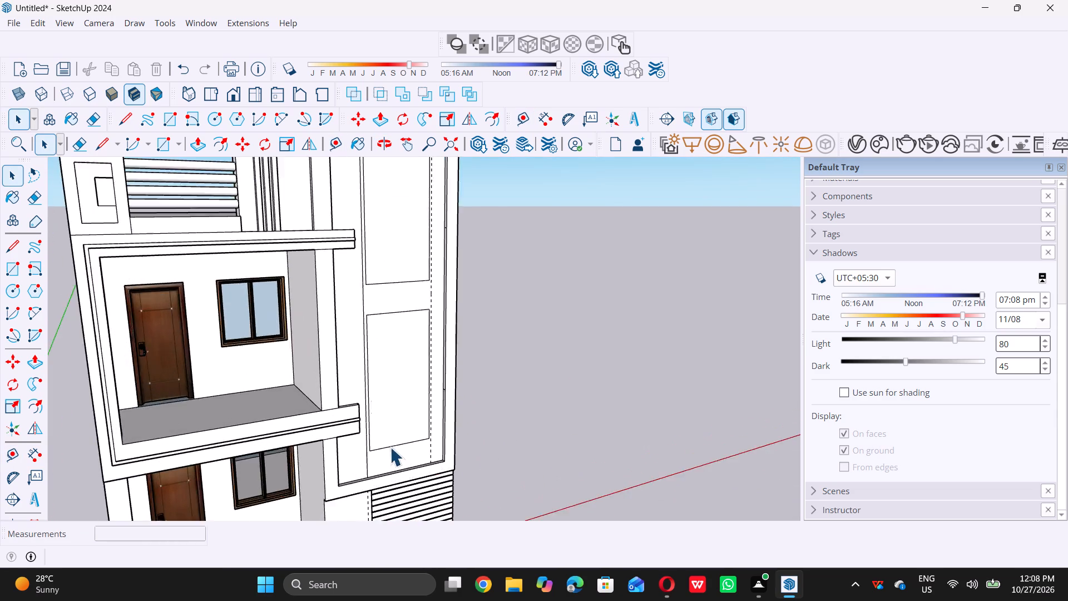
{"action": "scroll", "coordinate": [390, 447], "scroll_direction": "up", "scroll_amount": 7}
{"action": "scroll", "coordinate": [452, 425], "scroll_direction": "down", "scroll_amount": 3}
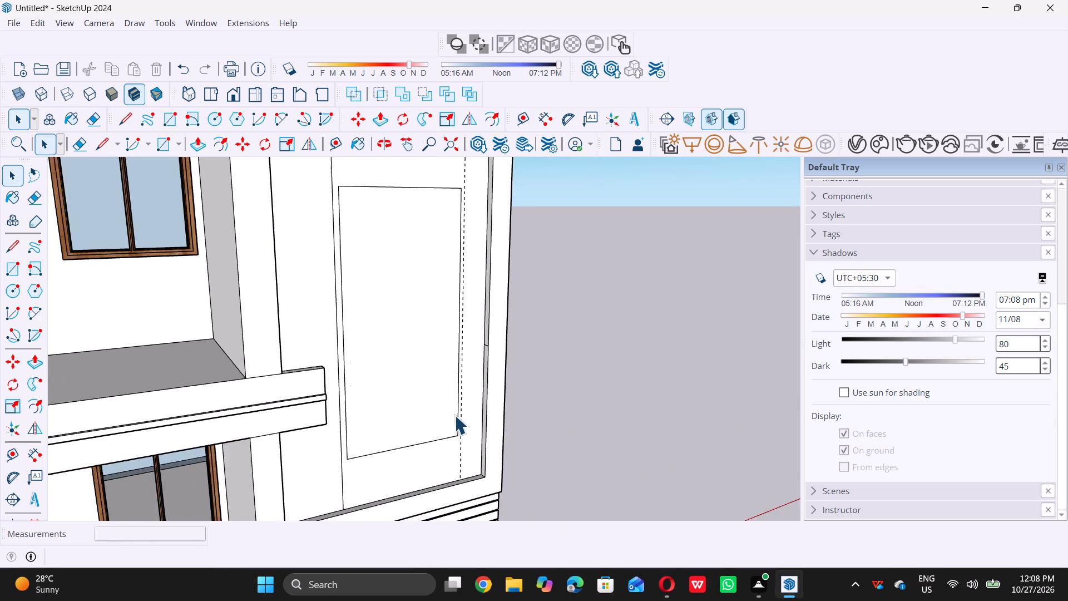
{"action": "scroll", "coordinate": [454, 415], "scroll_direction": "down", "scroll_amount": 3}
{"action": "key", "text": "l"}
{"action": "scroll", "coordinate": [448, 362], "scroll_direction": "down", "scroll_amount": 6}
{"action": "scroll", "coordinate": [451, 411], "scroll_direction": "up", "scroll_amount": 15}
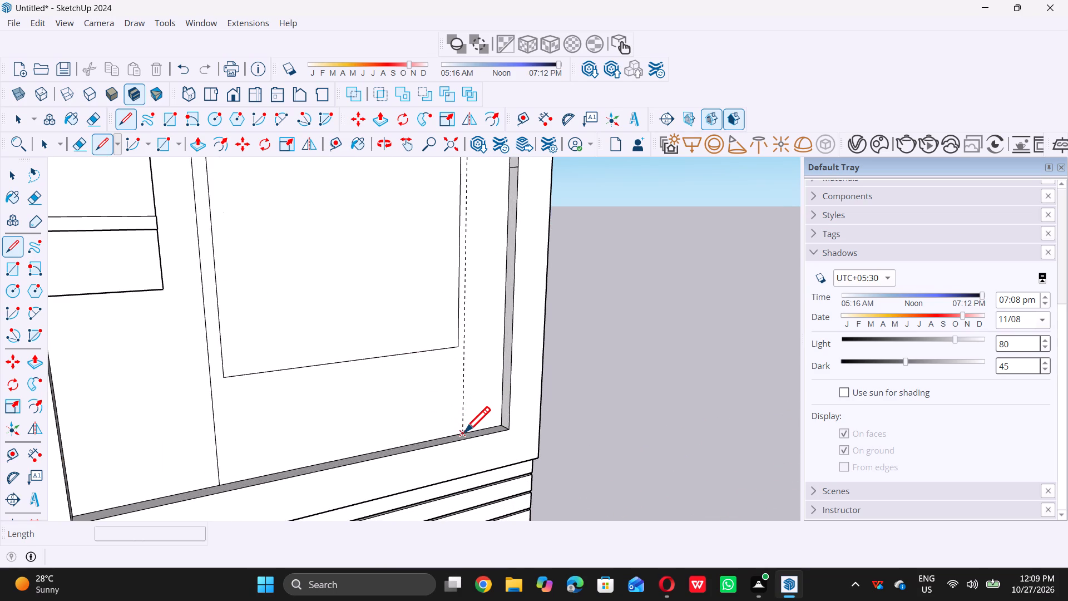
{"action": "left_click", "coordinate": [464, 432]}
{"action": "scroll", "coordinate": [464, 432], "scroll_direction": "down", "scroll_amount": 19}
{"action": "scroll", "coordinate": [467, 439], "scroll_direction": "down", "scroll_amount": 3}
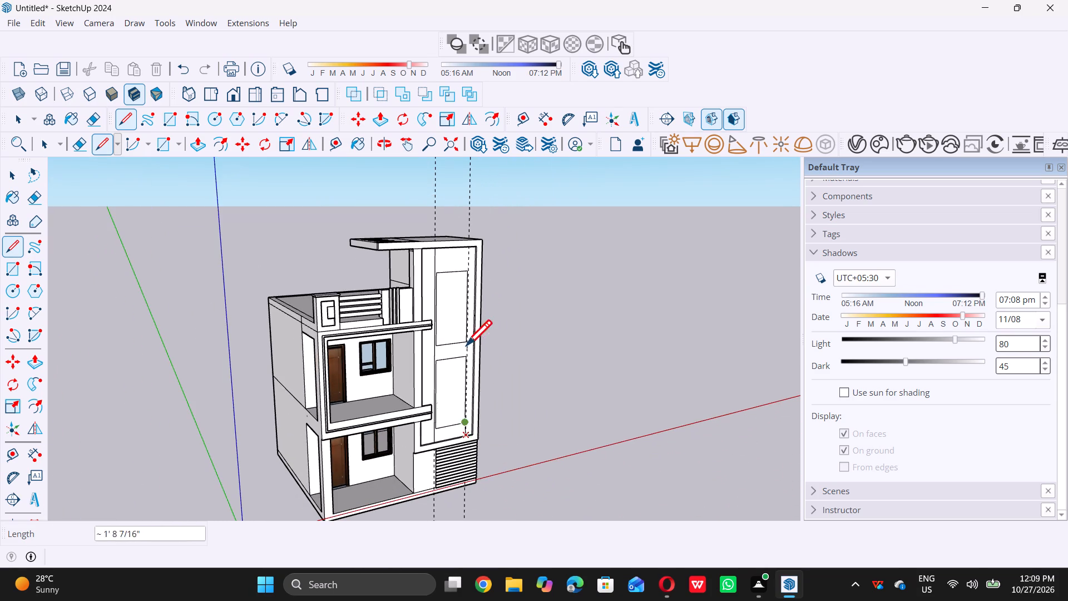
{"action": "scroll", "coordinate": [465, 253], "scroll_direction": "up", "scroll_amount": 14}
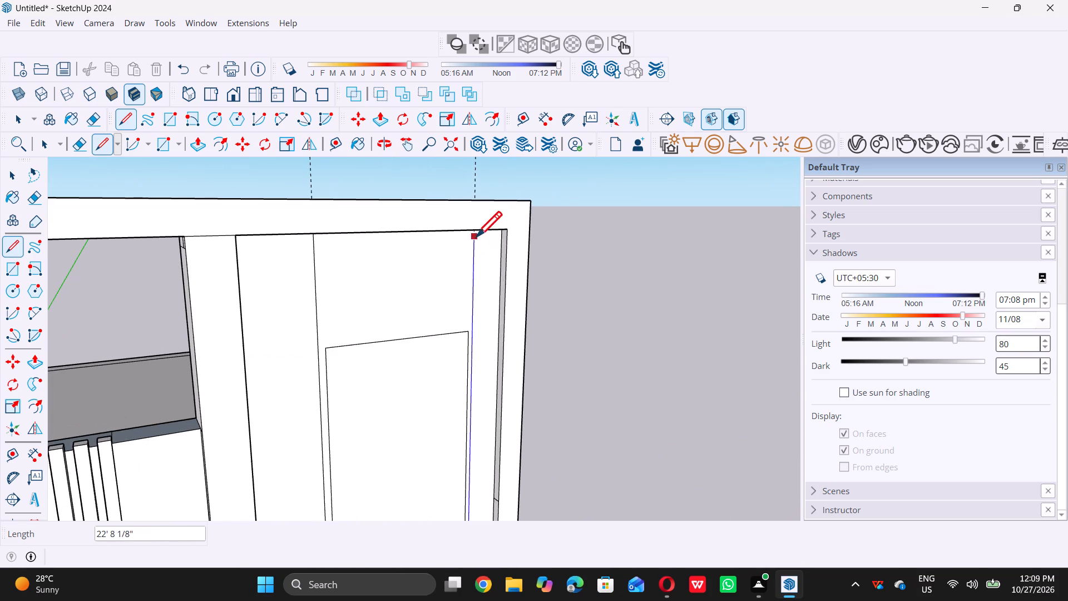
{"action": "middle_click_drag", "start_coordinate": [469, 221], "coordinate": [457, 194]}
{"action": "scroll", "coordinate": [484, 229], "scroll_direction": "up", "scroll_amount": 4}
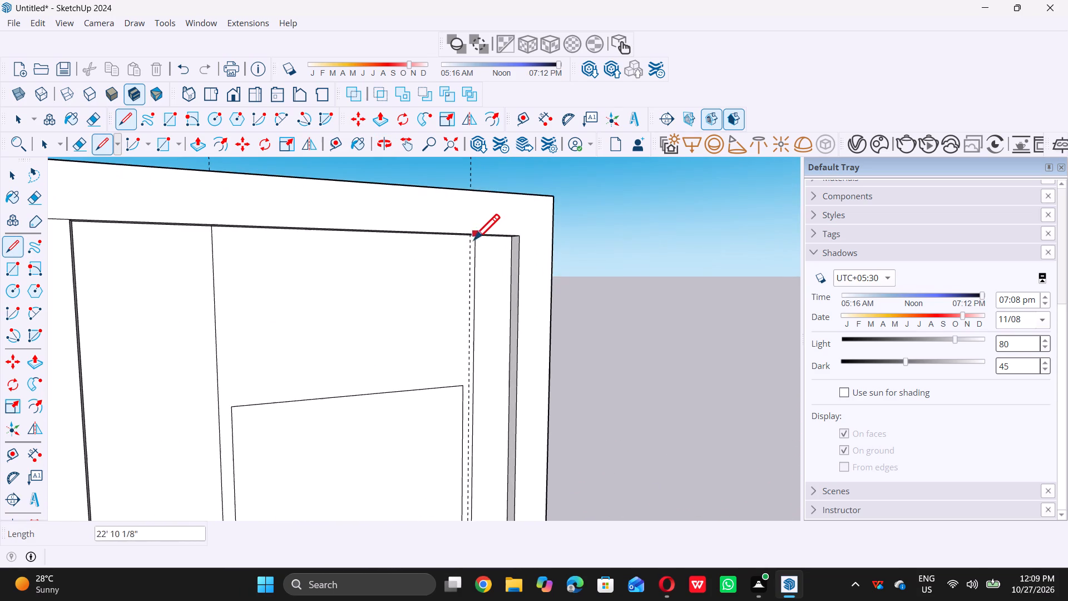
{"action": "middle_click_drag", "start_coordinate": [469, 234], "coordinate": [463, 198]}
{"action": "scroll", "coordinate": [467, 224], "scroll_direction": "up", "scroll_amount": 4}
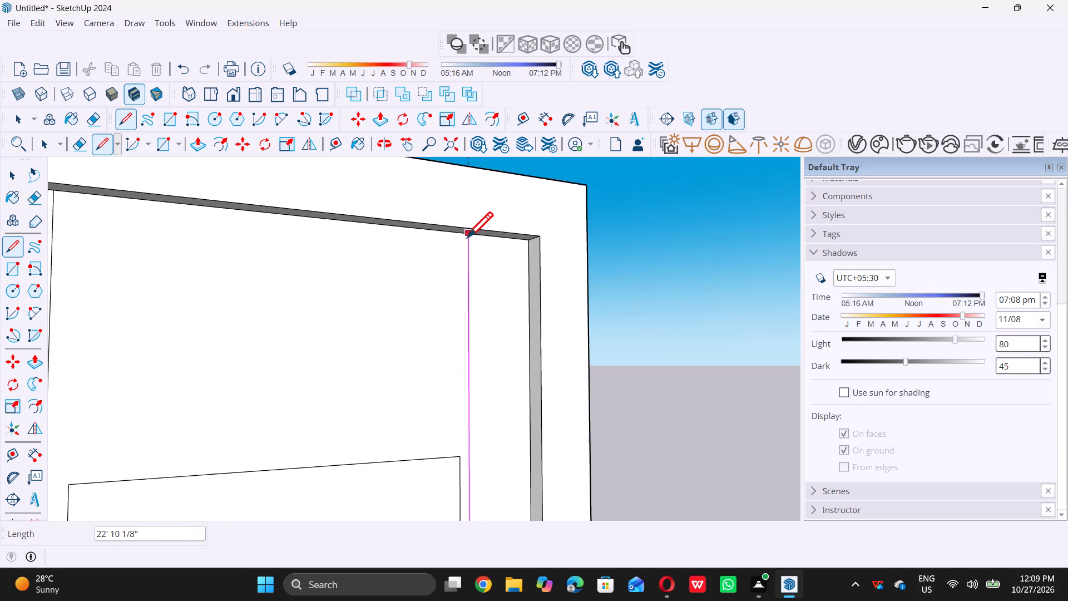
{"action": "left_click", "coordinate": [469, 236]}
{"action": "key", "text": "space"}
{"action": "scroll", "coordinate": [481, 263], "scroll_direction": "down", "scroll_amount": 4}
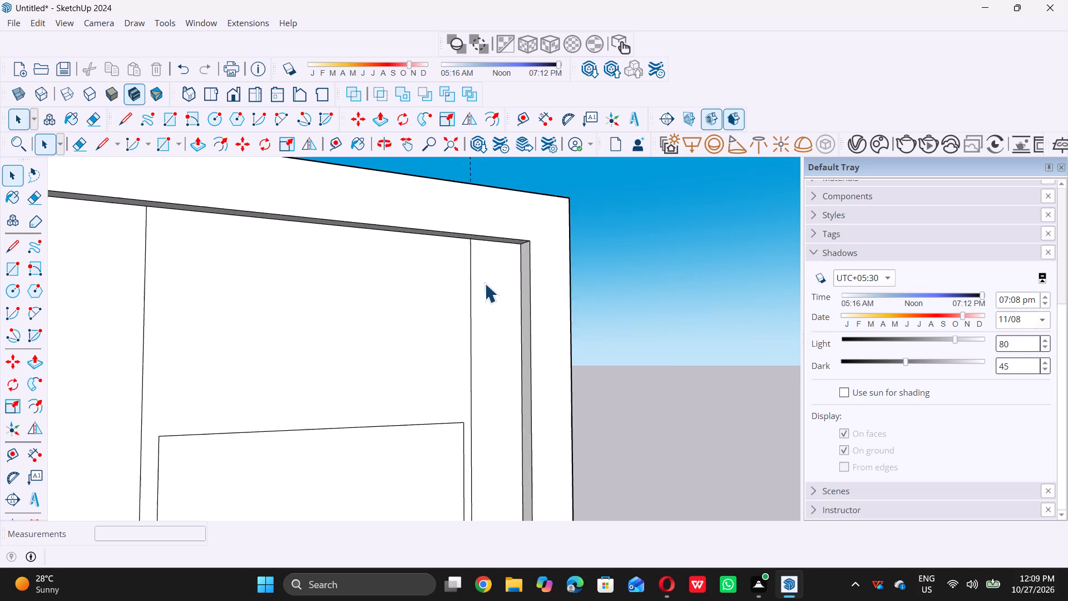
Undo the latest line and guide, the panel moves, and the dividing-line replacement with its guide on the tower's recessed face.
{"action": "scroll", "coordinate": [484, 283], "scroll_direction": "down", "scroll_amount": 20}
{"action": "scroll", "coordinate": [484, 283], "scroll_direction": "down", "scroll_amount": 6}
{"action": "middle_click_drag", "start_coordinate": [517, 311], "coordinate": [388, 313]}
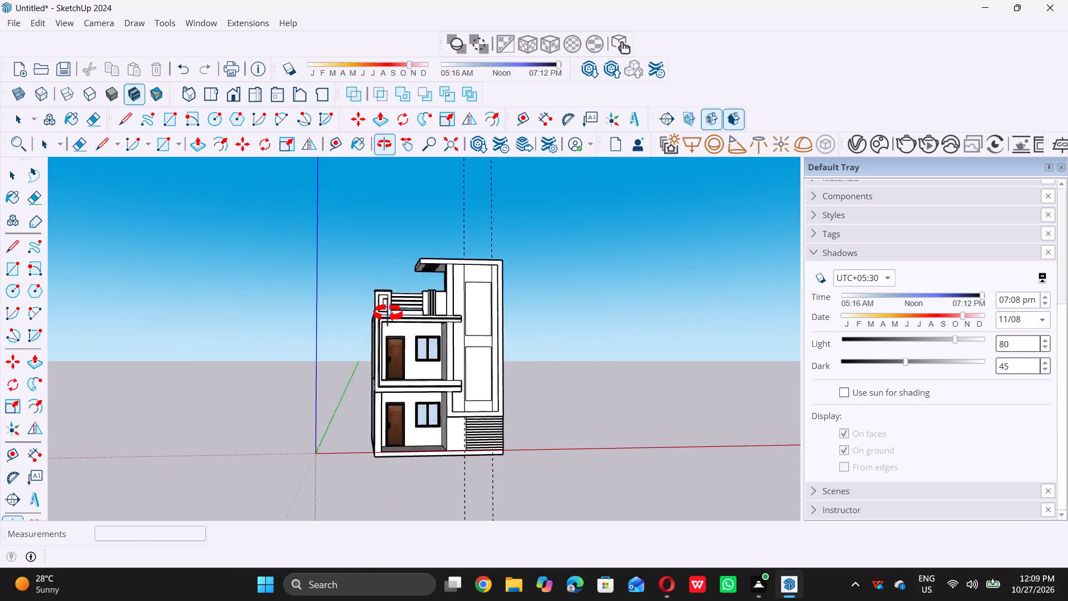
{"action": "middle_click_drag", "start_coordinate": [388, 313], "coordinate": [260, 318]}
{"action": "middle_click", "coordinate": [275, 323]}
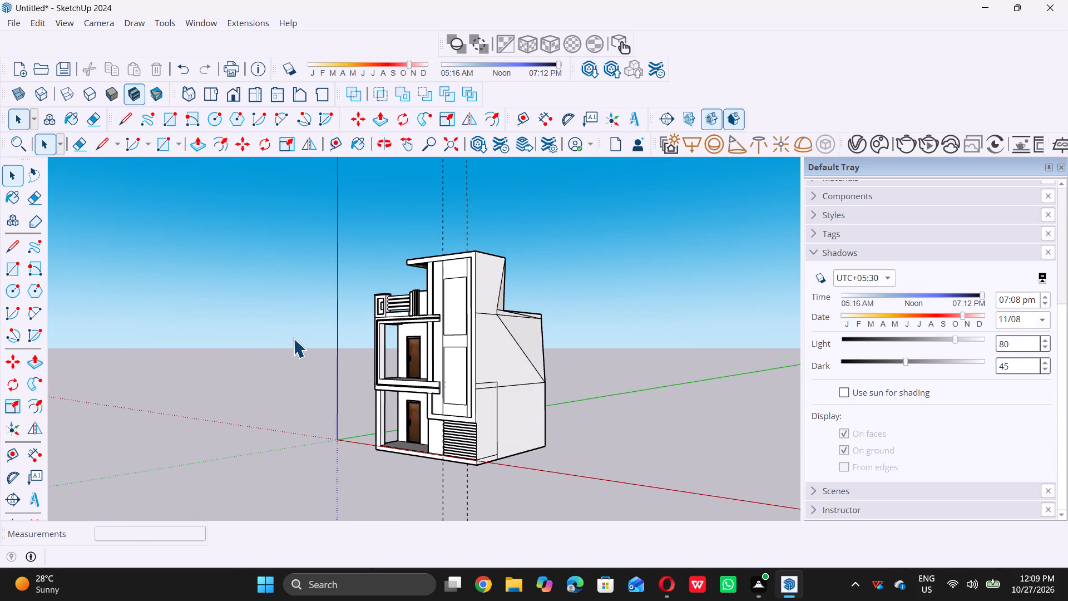
{"action": "key", "text": "ctrl+z"}
{"action": "key", "text": "ctrl+z"}
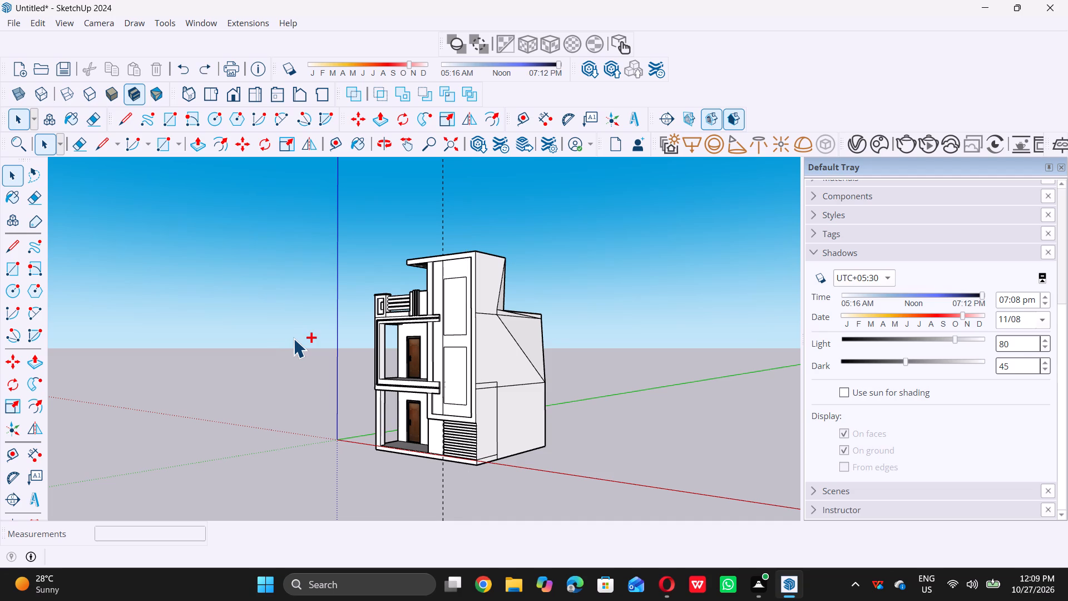
{"action": "key", "text": "ctrl+z"}
{"action": "key", "text": "ctrl+z"}
{"action": "key", "text": "ctrl+z"}
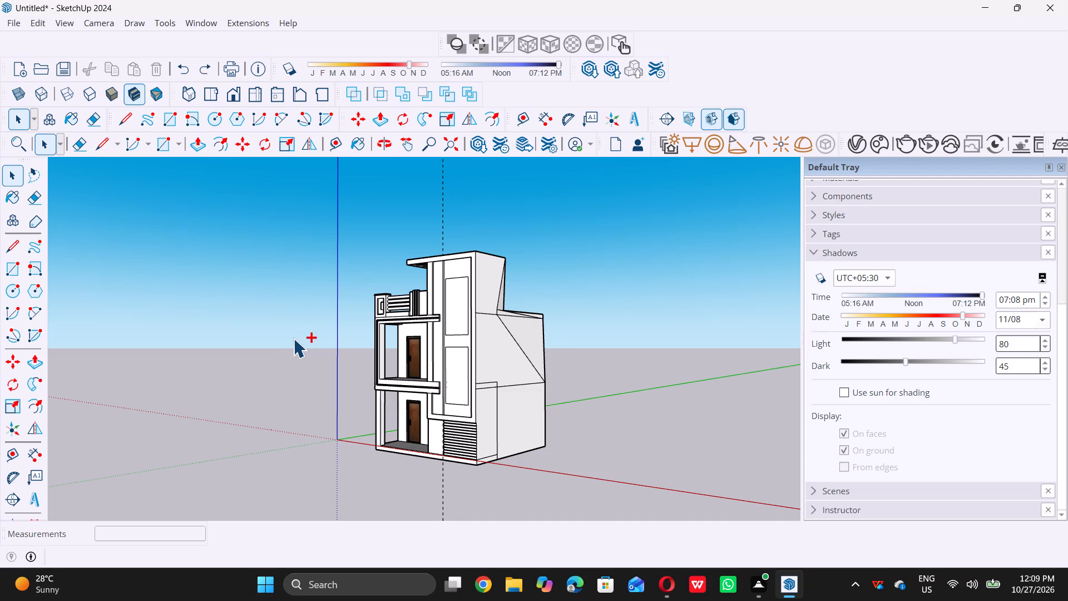
{"action": "key", "text": "ctrl+z"}
{"action": "key", "text": "ctrl+z"}
{"action": "key", "text": "ctrl+z"}
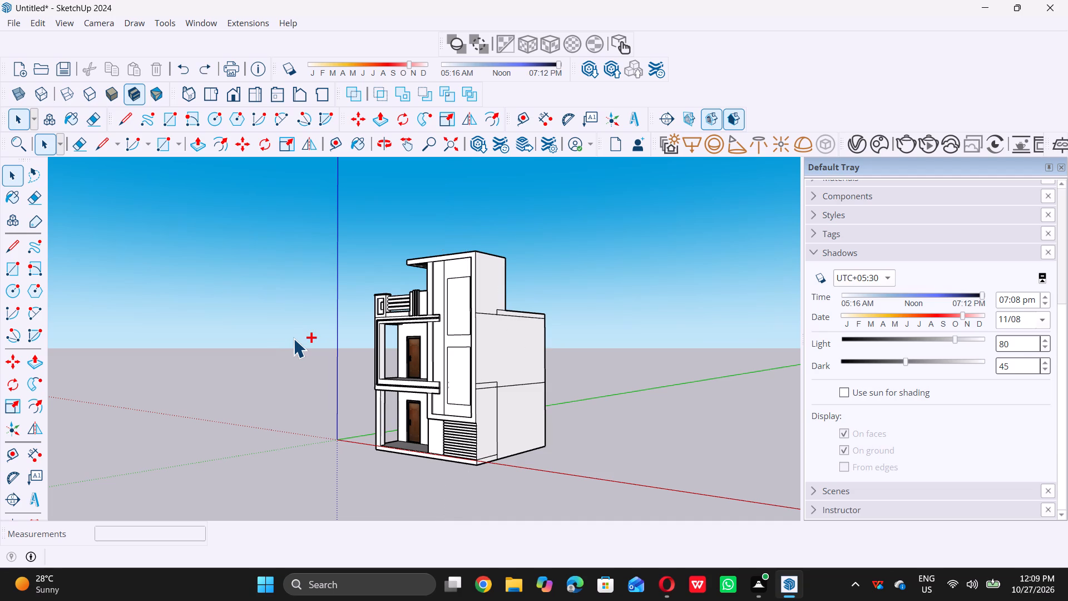
Place a vertical guide on the tower's recessed face, parallel to the balcony-side edge and just short of the existing dividing line.
{"action": "scroll", "coordinate": [409, 348], "scroll_direction": "down", "scroll_amount": 4}
{"action": "middle_click_drag", "start_coordinate": [433, 352], "coordinate": [611, 348]}
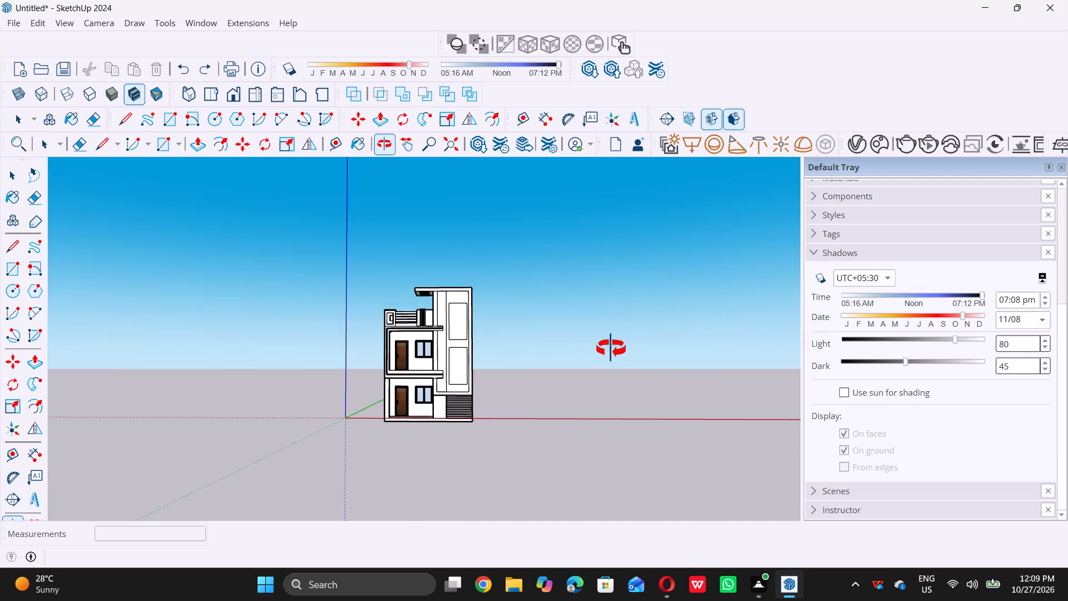
{"action": "middle_click_drag", "start_coordinate": [611, 348], "coordinate": [624, 349]}
{"action": "middle_click_drag", "start_coordinate": [486, 354], "coordinate": [286, 351]}
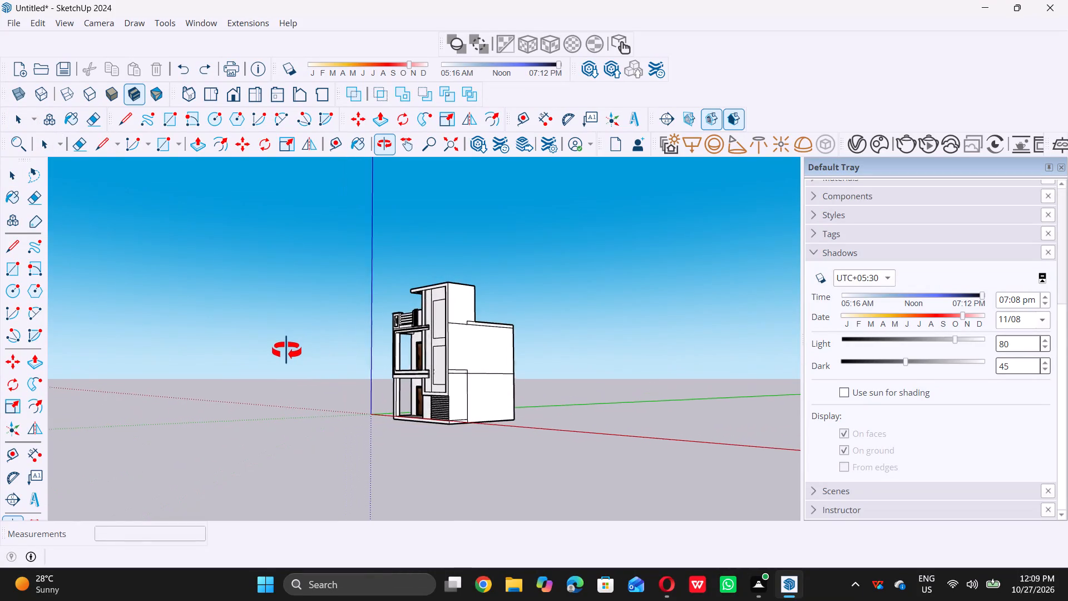
{"action": "middle_click_drag", "start_coordinate": [286, 351], "coordinate": [496, 360]}
{"action": "scroll", "coordinate": [483, 363], "scroll_direction": "up", "scroll_amount": 6}
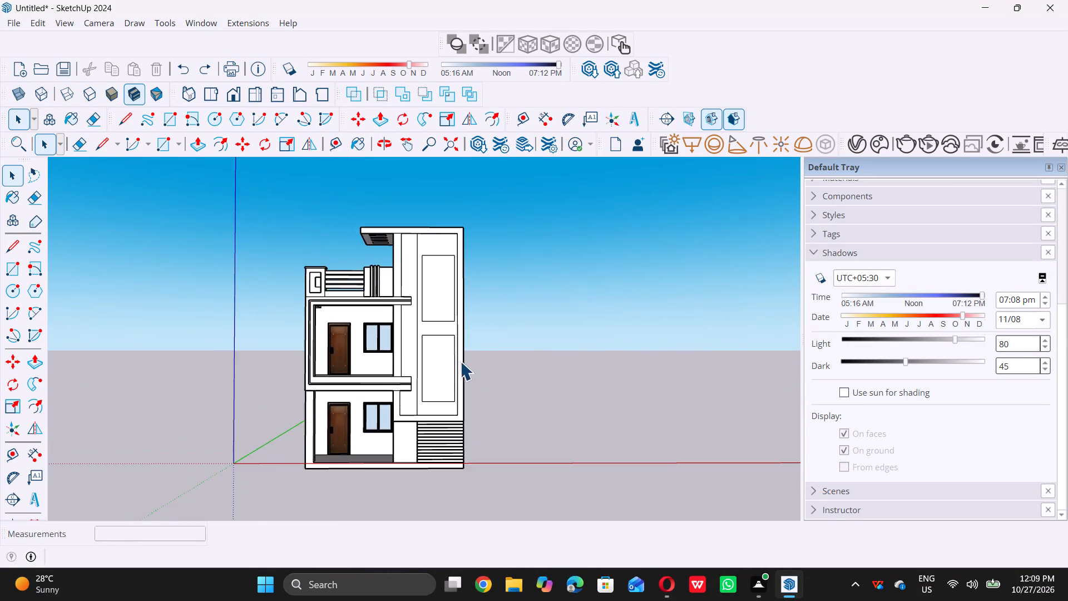
{"action": "scroll", "coordinate": [458, 359], "scroll_direction": "up", "scroll_amount": 10}
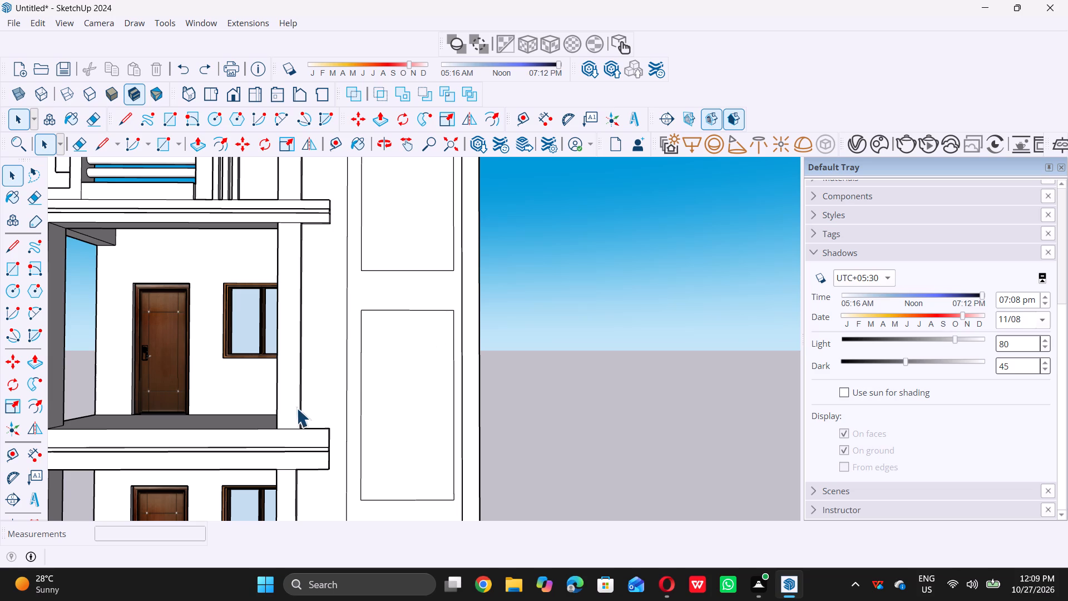
{"action": "middle_click_drag", "start_coordinate": [307, 398], "coordinate": [330, 382]}
{"action": "middle_click_drag", "start_coordinate": [320, 381], "coordinate": [268, 380]}
{"action": "scroll", "coordinate": [266, 380], "scroll_direction": "up", "scroll_amount": 1}
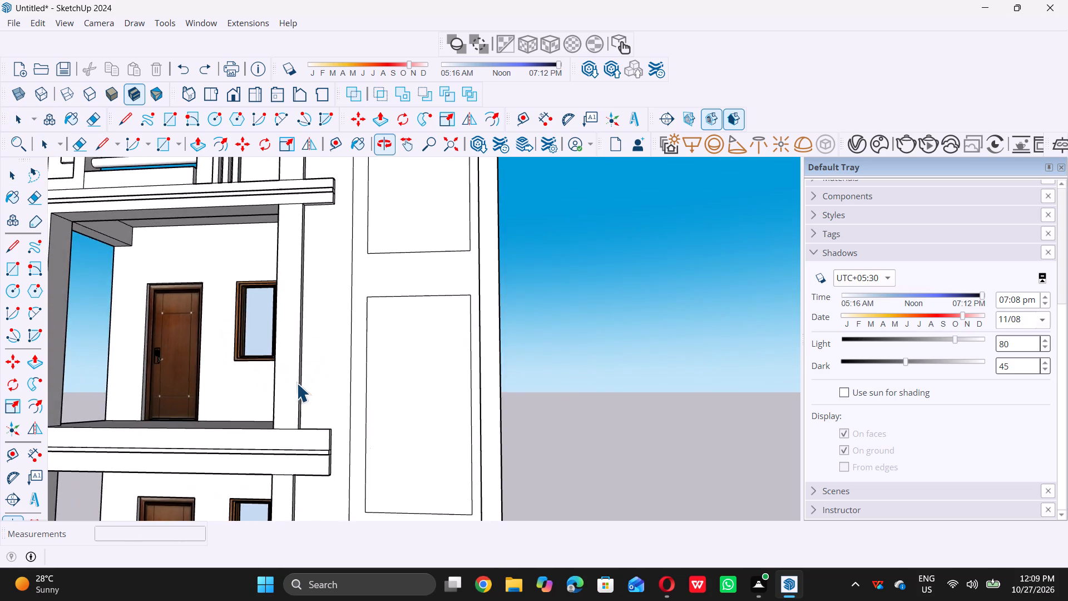
{"action": "scroll", "coordinate": [303, 370], "scroll_direction": "up", "scroll_amount": 5}
{"action": "key", "text": "t"}
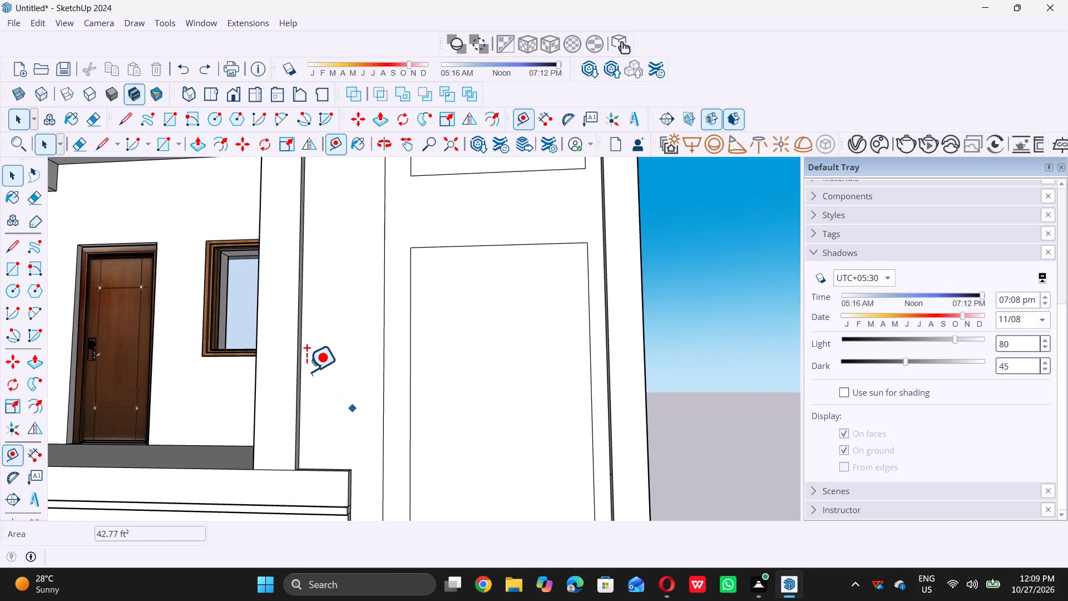
{"action": "left_click", "coordinate": [296, 356]}
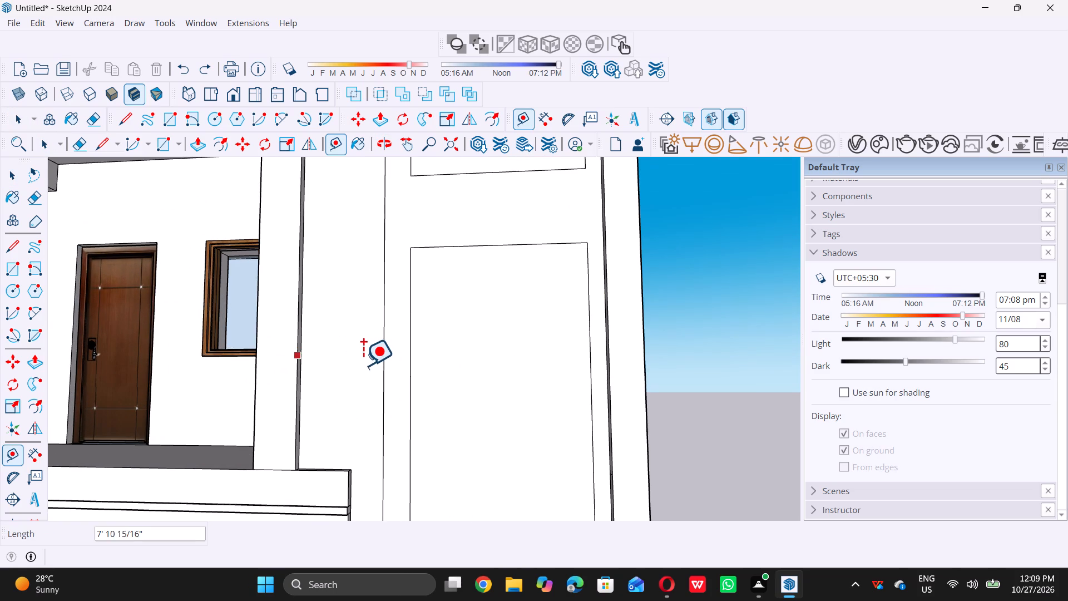
{"action": "scroll", "coordinate": [353, 374], "scroll_direction": "down", "scroll_amount": 5}
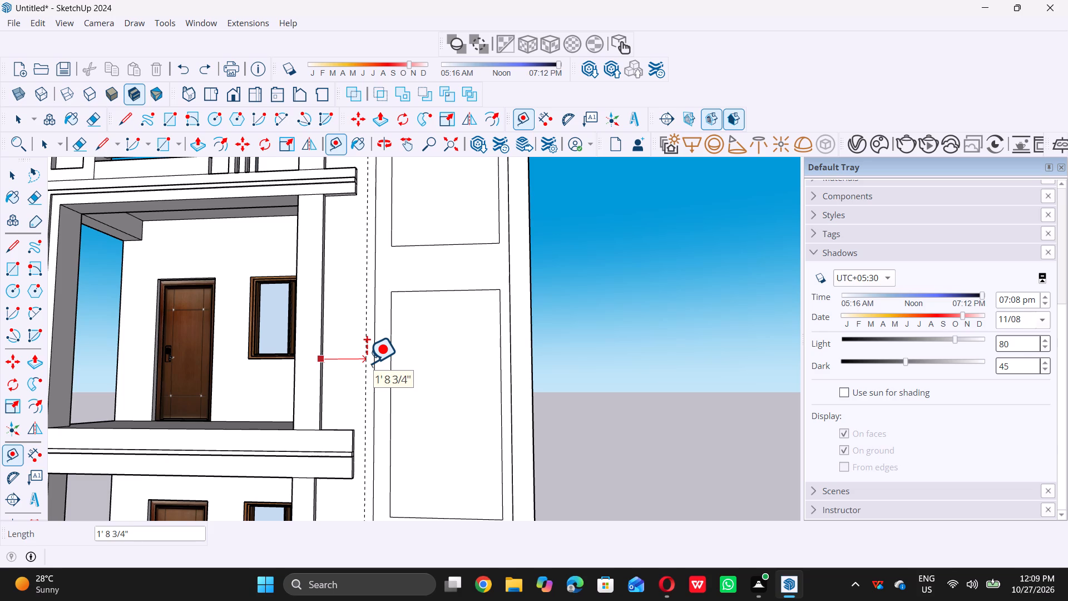
{"action": "scroll", "coordinate": [373, 372], "scroll_direction": "down", "scroll_amount": 4}
{"action": "middle_click_drag", "start_coordinate": [373, 384], "coordinate": [402, 385]}
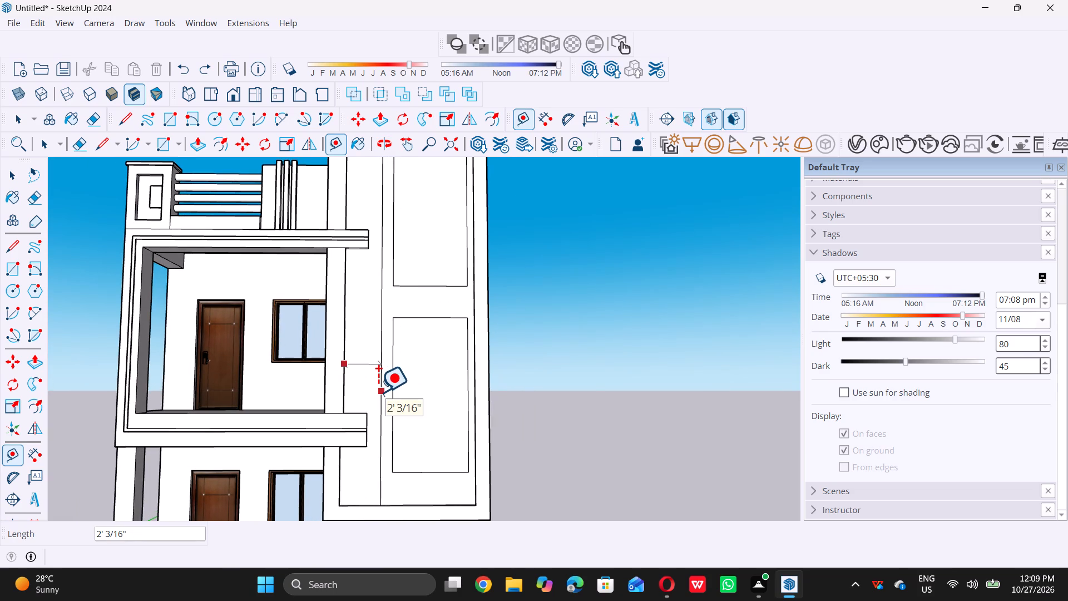
{"action": "left_click", "coordinate": [375, 393]}
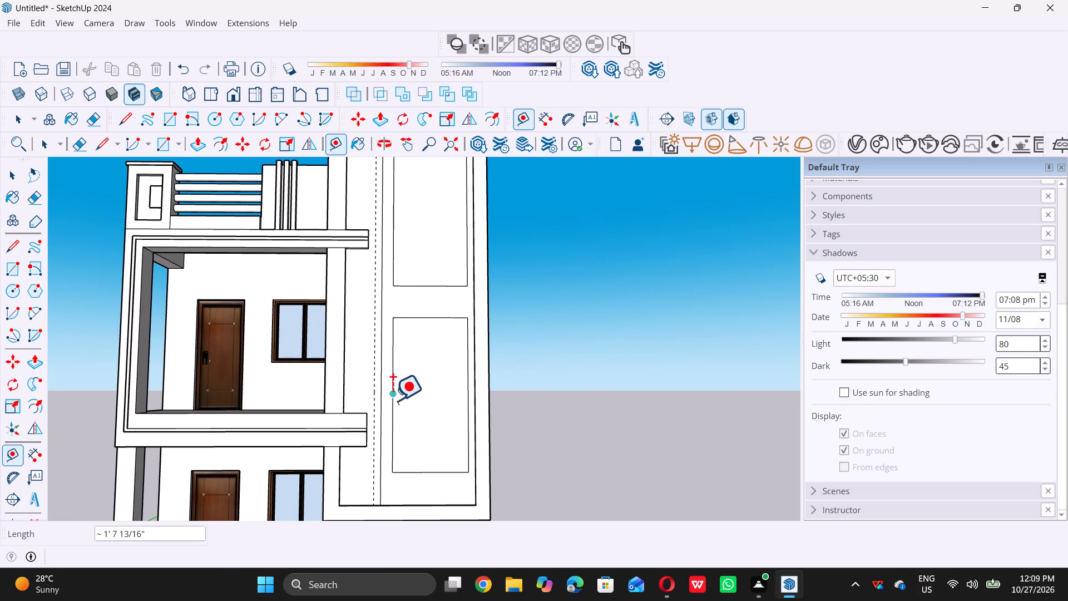
{"action": "key", "text": "space"}
Draw a vertical line about 22' 10 1/8" long along the guide, from the recessed face's top edge to its bottom edge.
{"action": "key", "text": "l"}
{"action": "scroll", "coordinate": [406, 432], "scroll_direction": "down", "scroll_amount": 6}
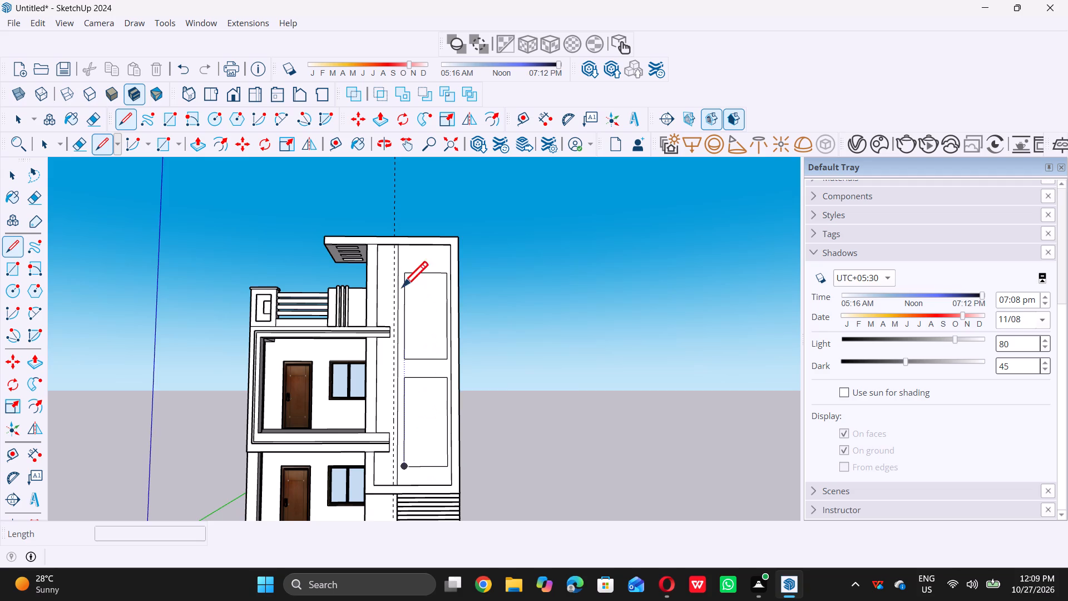
{"action": "scroll", "coordinate": [402, 287], "scroll_direction": "up", "scroll_amount": 20}
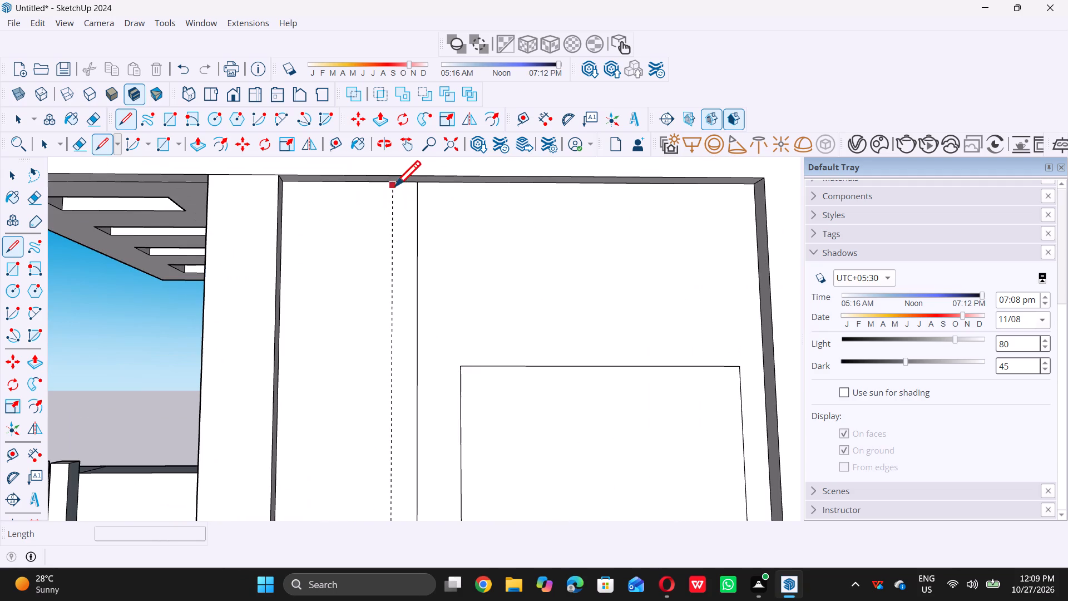
{"action": "left_click", "coordinate": [395, 183]}
{"action": "scroll", "coordinate": [395, 183], "scroll_direction": "down", "scroll_amount": 18}
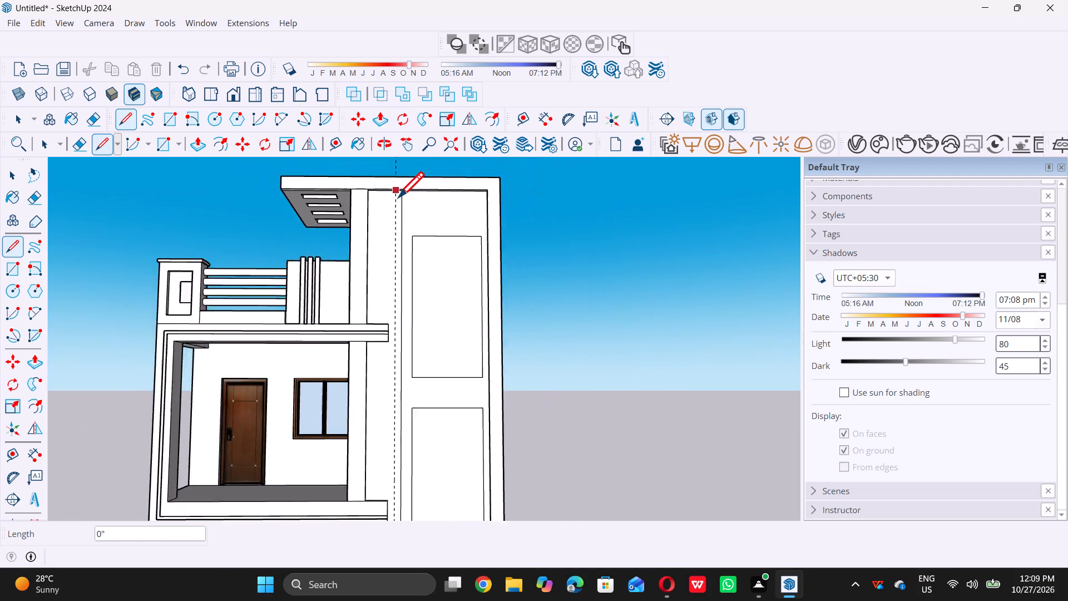
{"action": "scroll", "coordinate": [392, 350], "scroll_direction": "down", "scroll_amount": 4}
{"action": "scroll", "coordinate": [402, 454], "scroll_direction": "up", "scroll_amount": 5}
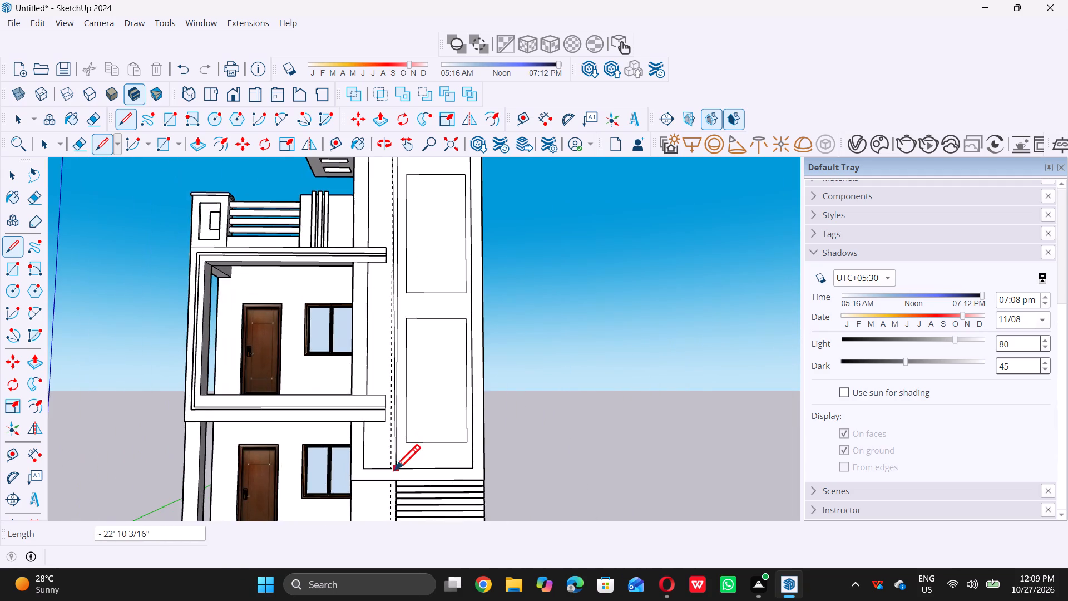
{"action": "scroll", "coordinate": [394, 470], "scroll_direction": "up", "scroll_amount": 14}
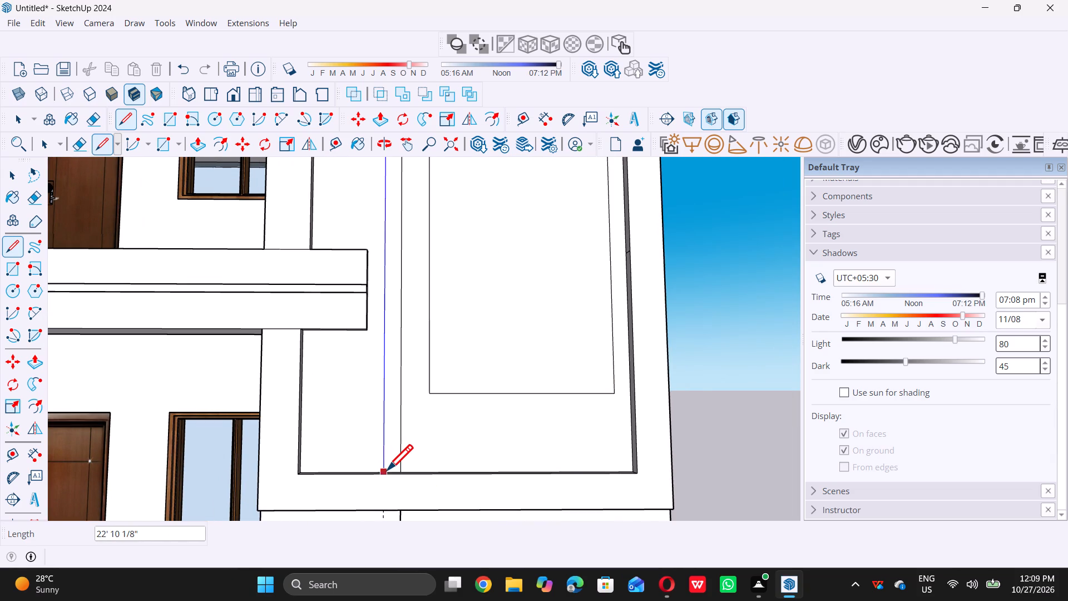
{"action": "left_click", "coordinate": [387, 470]}
{"action": "scroll", "coordinate": [387, 471], "scroll_direction": "down", "scroll_amount": 5}
{"action": "key", "text": "space"}
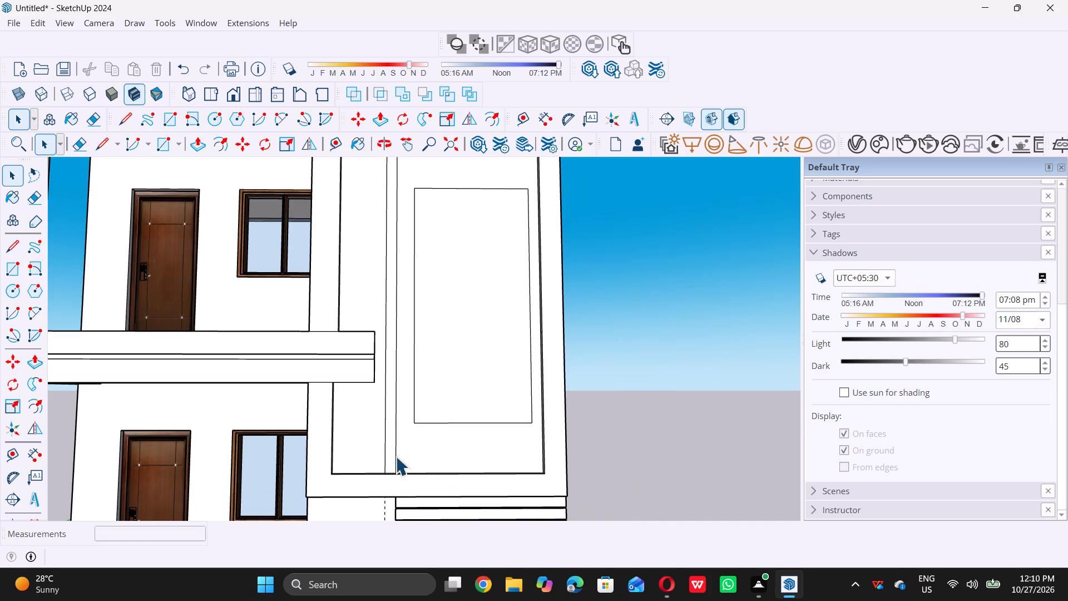
Delete the old vertical dividing line on the tower's recessed face, the one nearer the two rectangular panels.
{"action": "left_click", "coordinate": [394, 455]}
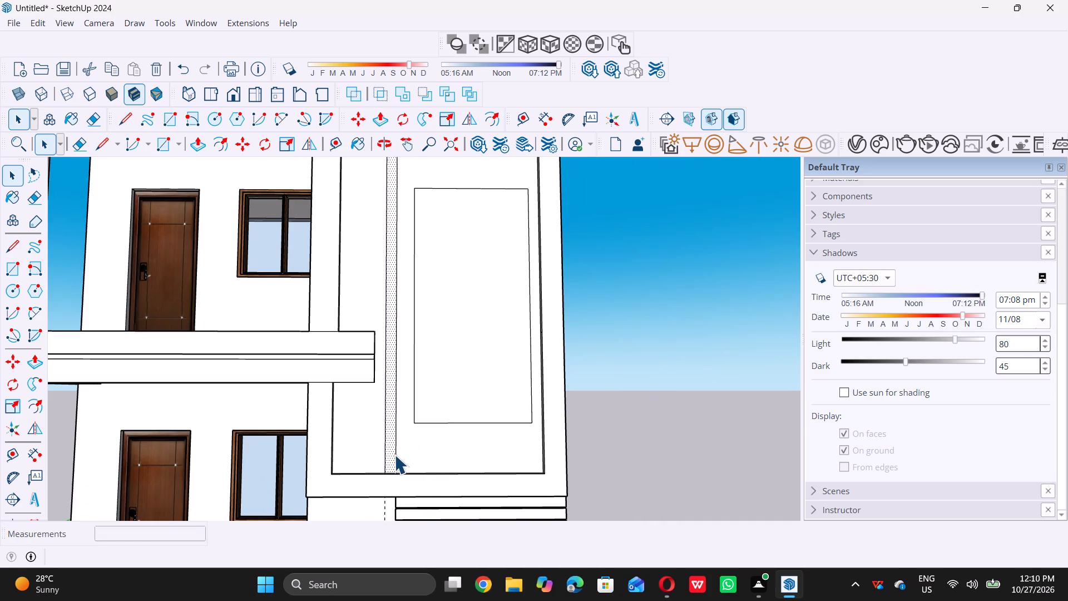
{"action": "left_click", "coordinate": [394, 455]}
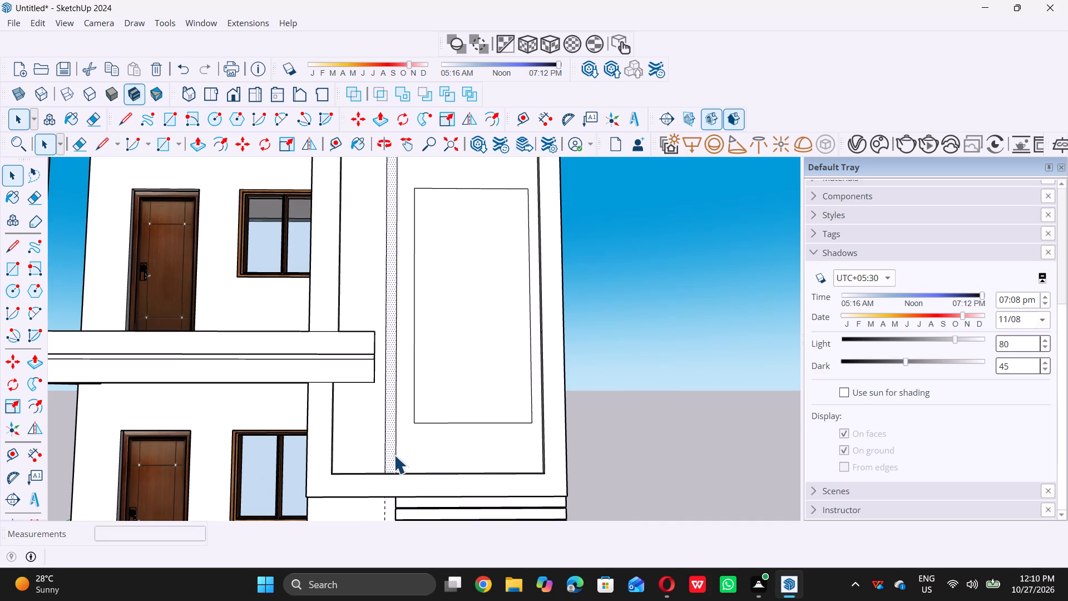
{"action": "left_click", "coordinate": [394, 455]}
{"action": "left_click", "coordinate": [395, 454]}
{"action": "key", "text": "Delete"}
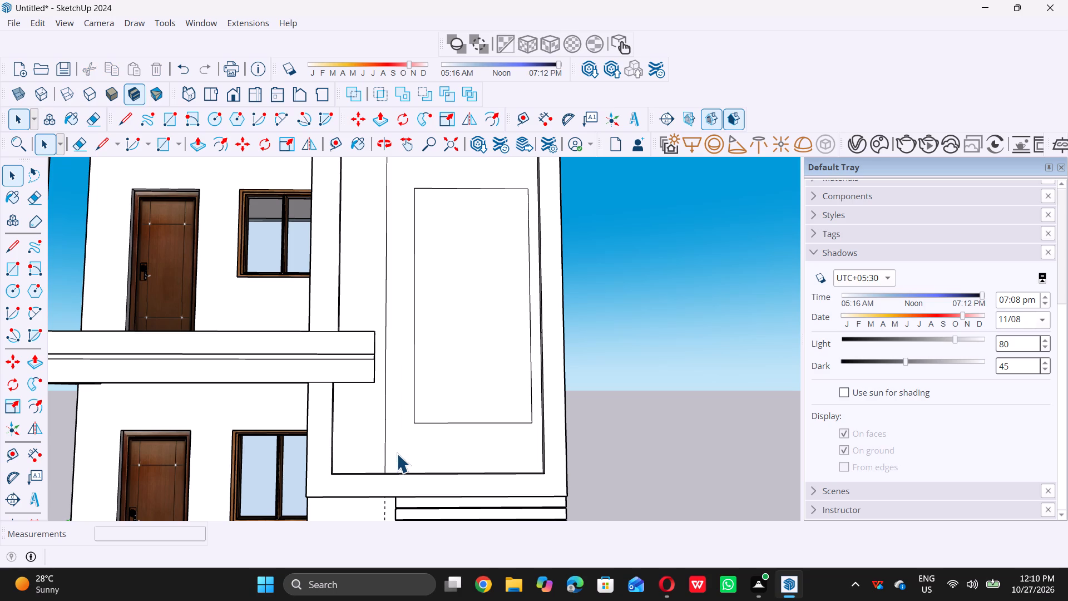
Select the outlines of both rectangular panels and move them together about 8 5/8" along the red axis toward the new dividing line.
{"action": "scroll", "coordinate": [397, 457], "scroll_direction": "down", "scroll_amount": 10}
{"action": "scroll", "coordinate": [456, 422], "scroll_direction": "up", "scroll_amount": 9}
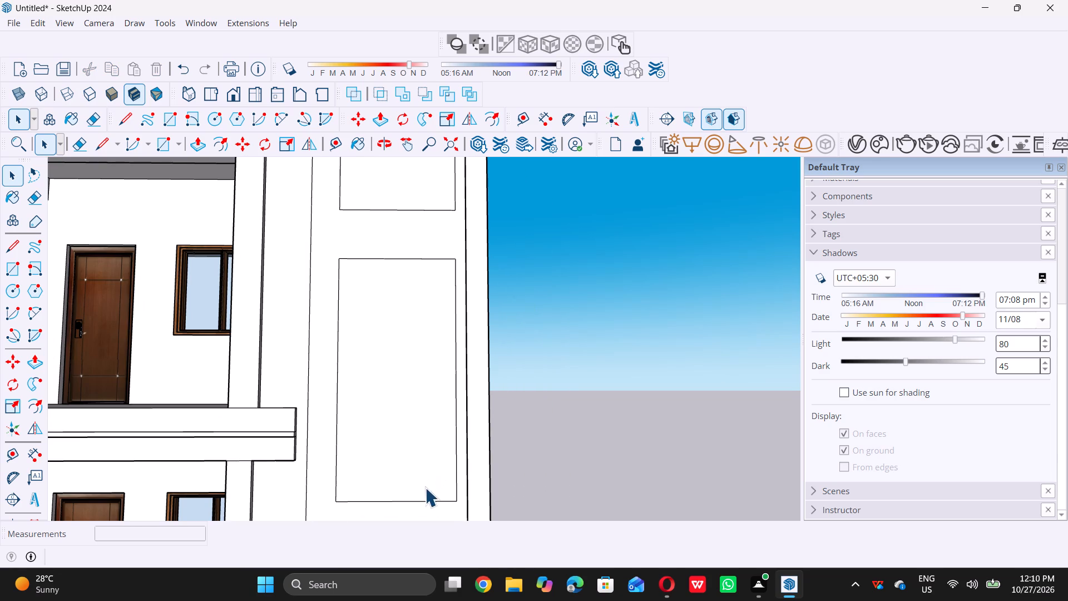
{"action": "double_click", "coordinate": [444, 501]}
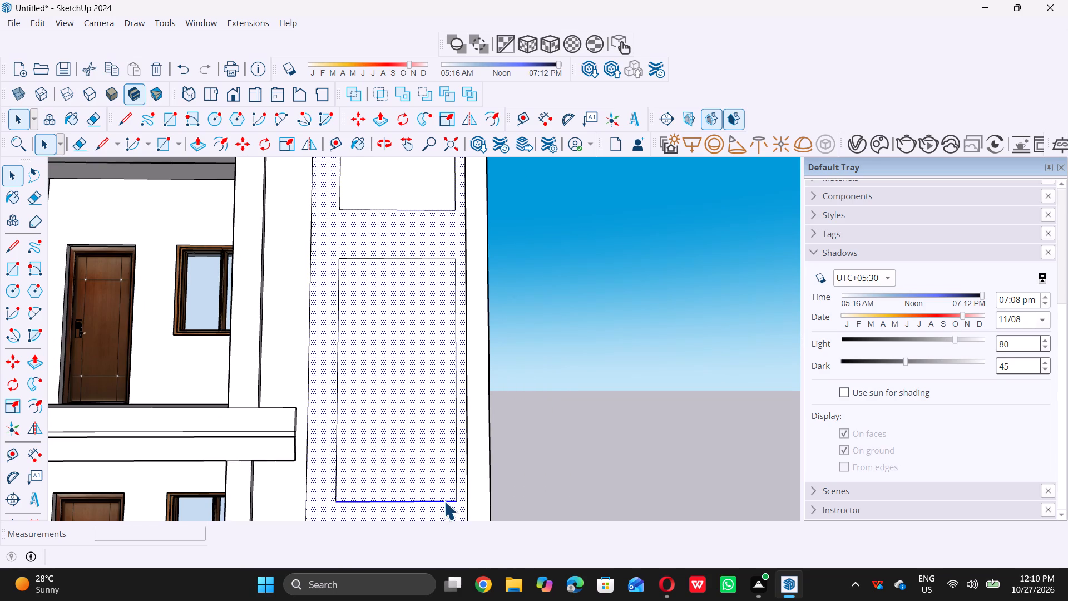
{"action": "left_click", "coordinate": [438, 469]}
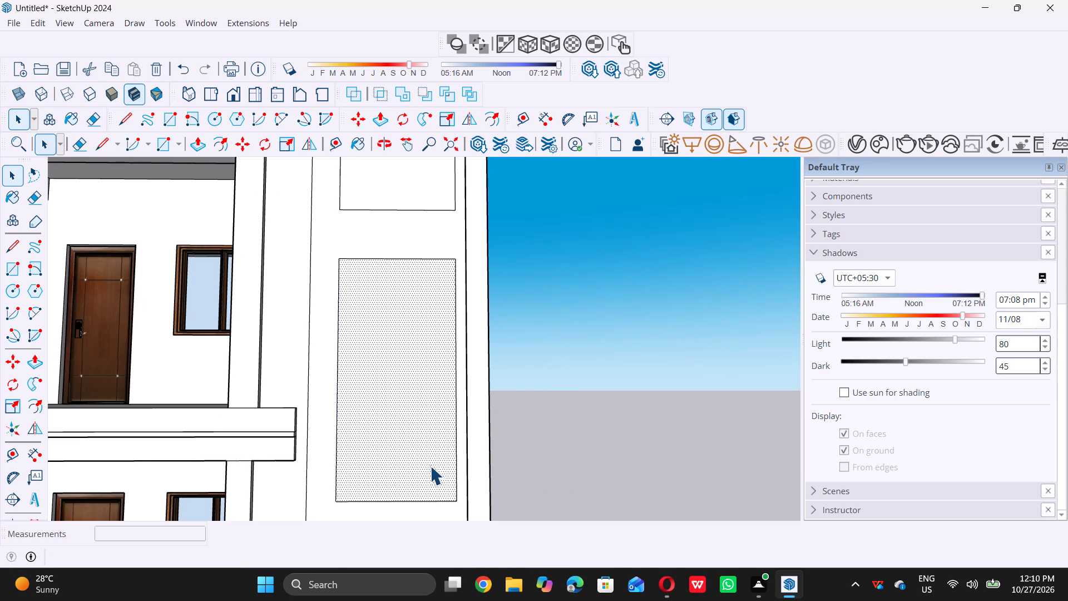
{"action": "left_click", "coordinate": [429, 466]}
{"action": "left_click", "coordinate": [621, 451]}
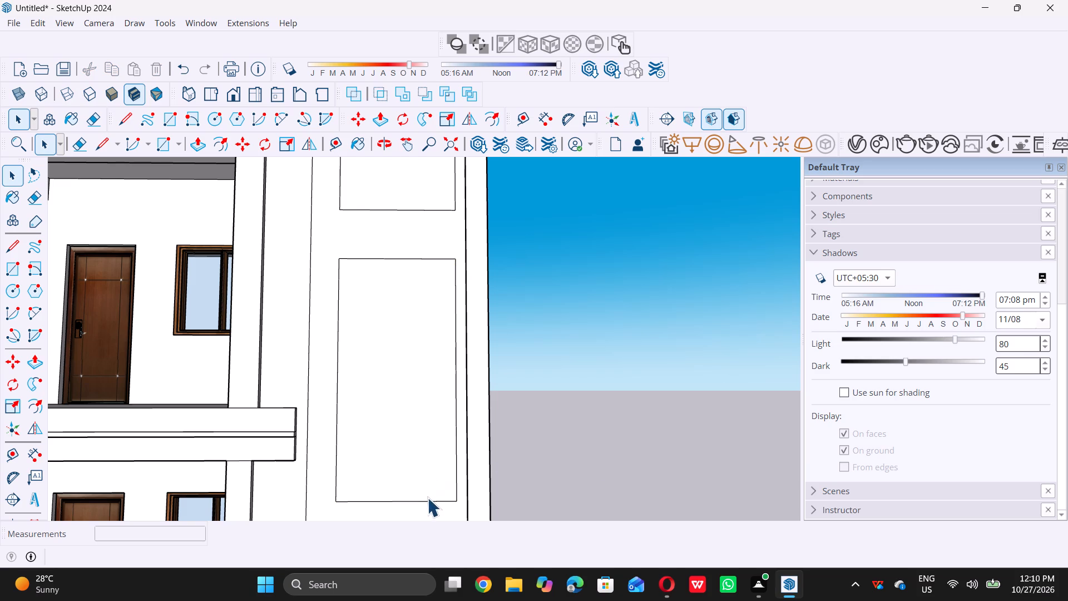
{"action": "left_click", "coordinate": [435, 502], "text": "ctrl"}
{"action": "left_click", "coordinate": [456, 484], "text": "ctrl"}
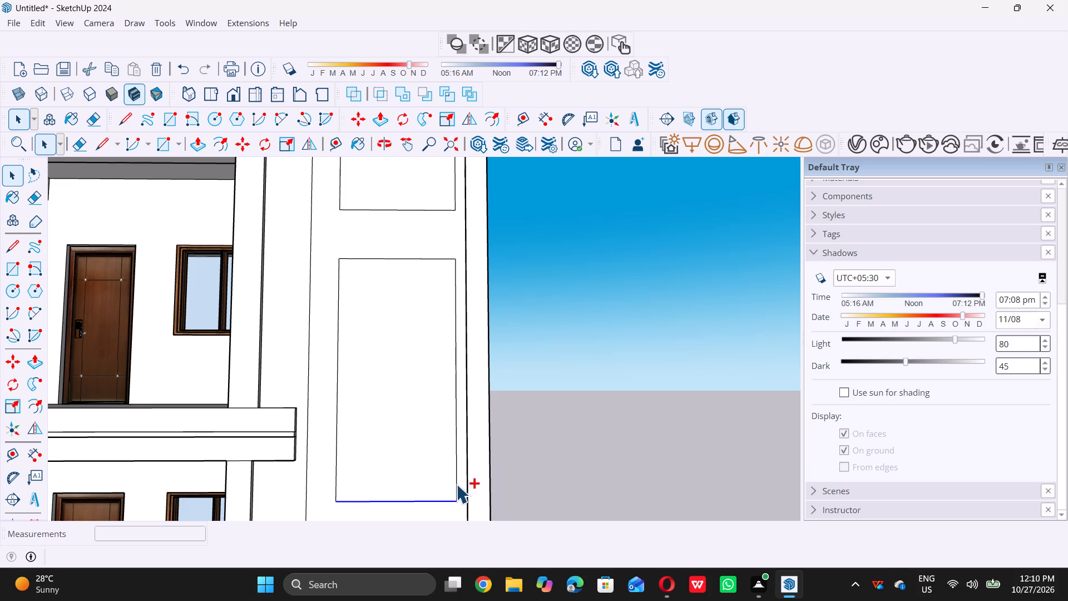
{"action": "left_click", "coordinate": [395, 258], "text": "ctrl"}
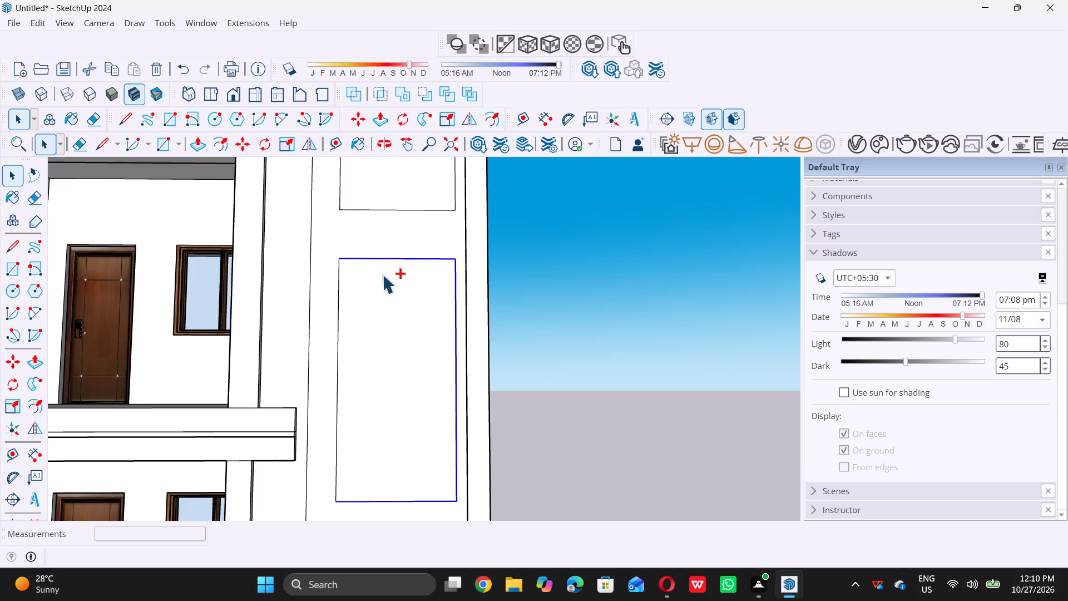
{"action": "left_click", "coordinate": [338, 367], "text": "ctrl"}
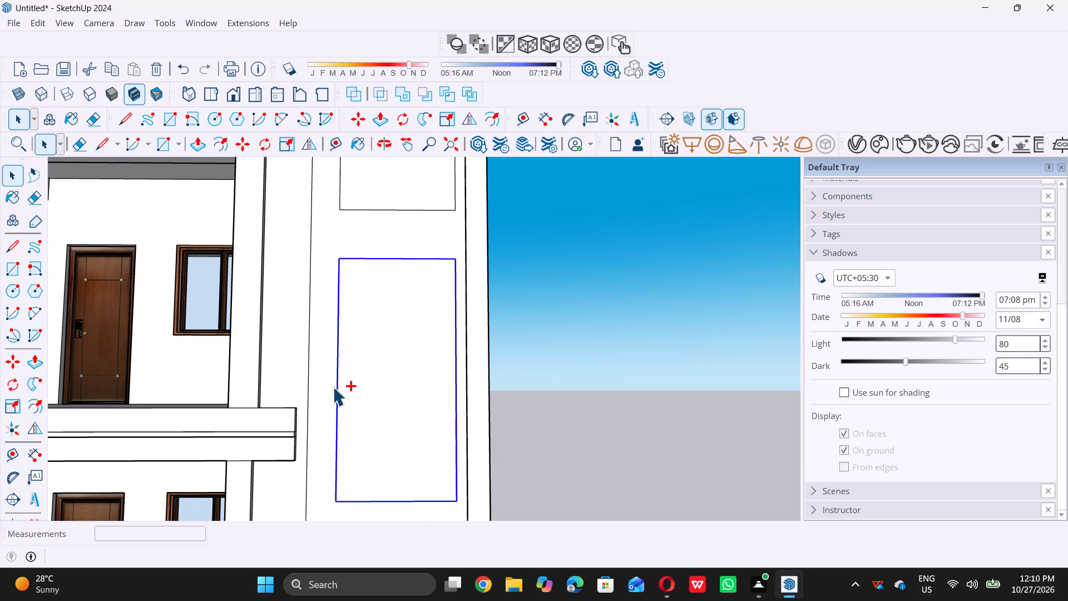
{"action": "scroll", "coordinate": [333, 394], "scroll_direction": "down", "scroll_amount": 10, "text": "ctrl"}
{"action": "scroll", "coordinate": [374, 342], "scroll_direction": "up", "scroll_amount": 7, "text": "ctrl"}
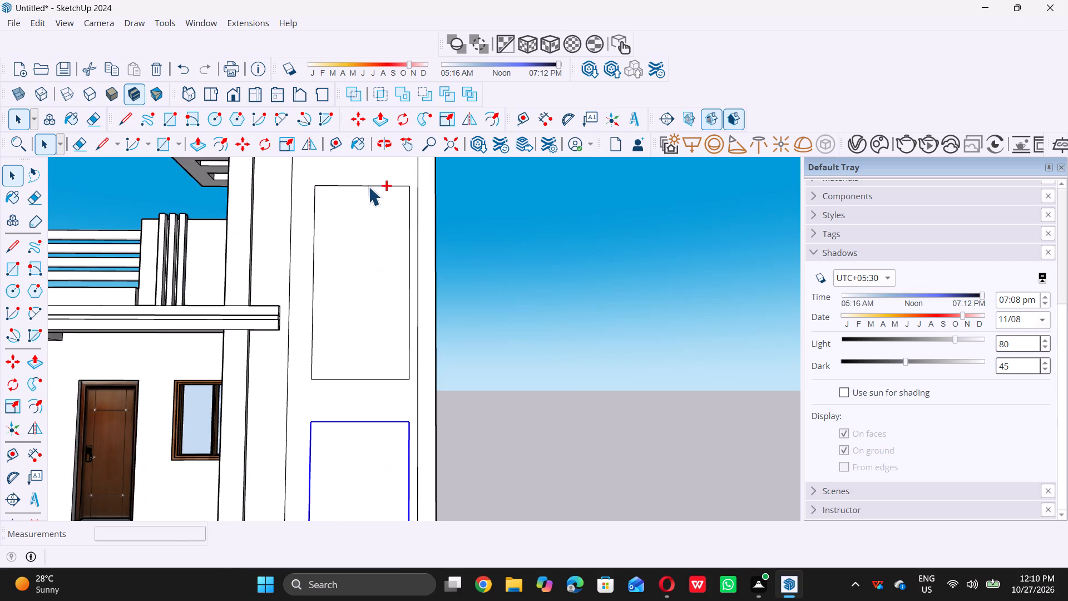
{"action": "left_click", "coordinate": [368, 186], "text": "ctrl"}
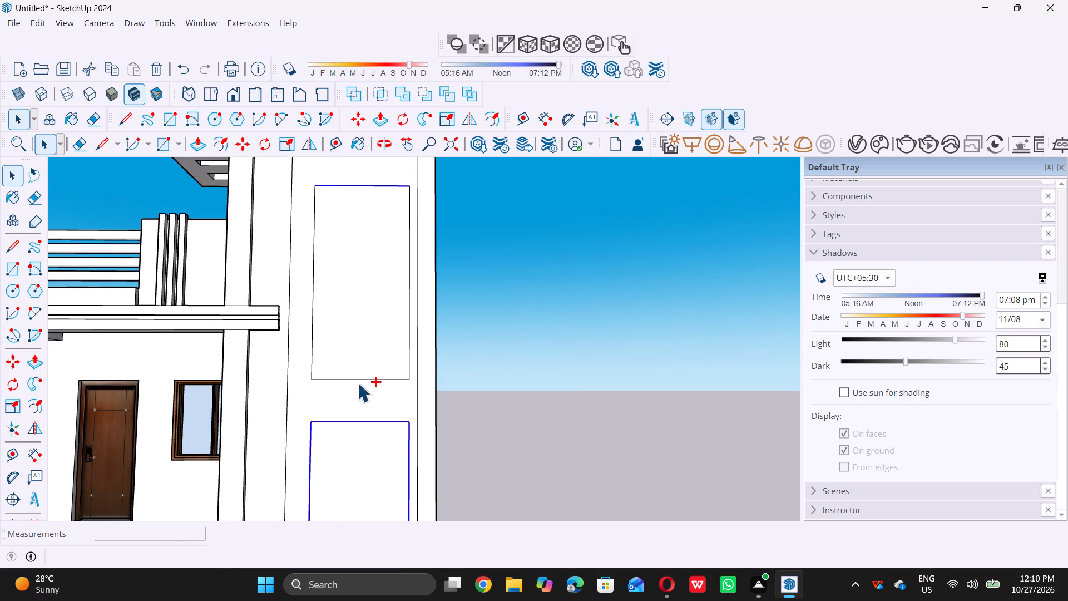
{"action": "left_click", "coordinate": [359, 382], "text": "ctrl"}
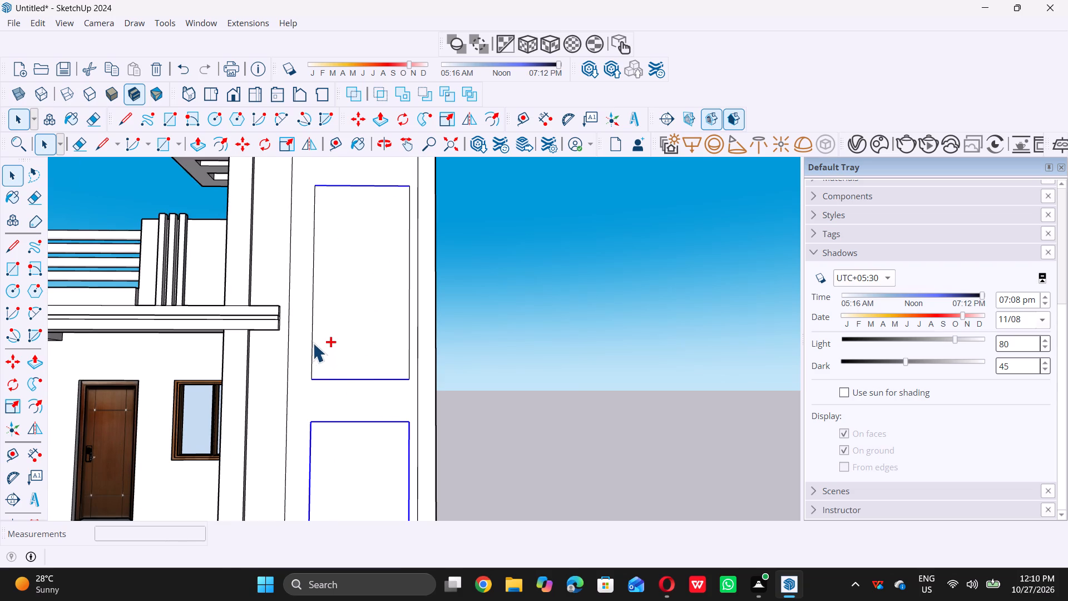
{"action": "left_click", "coordinate": [312, 342], "text": "ctrl"}
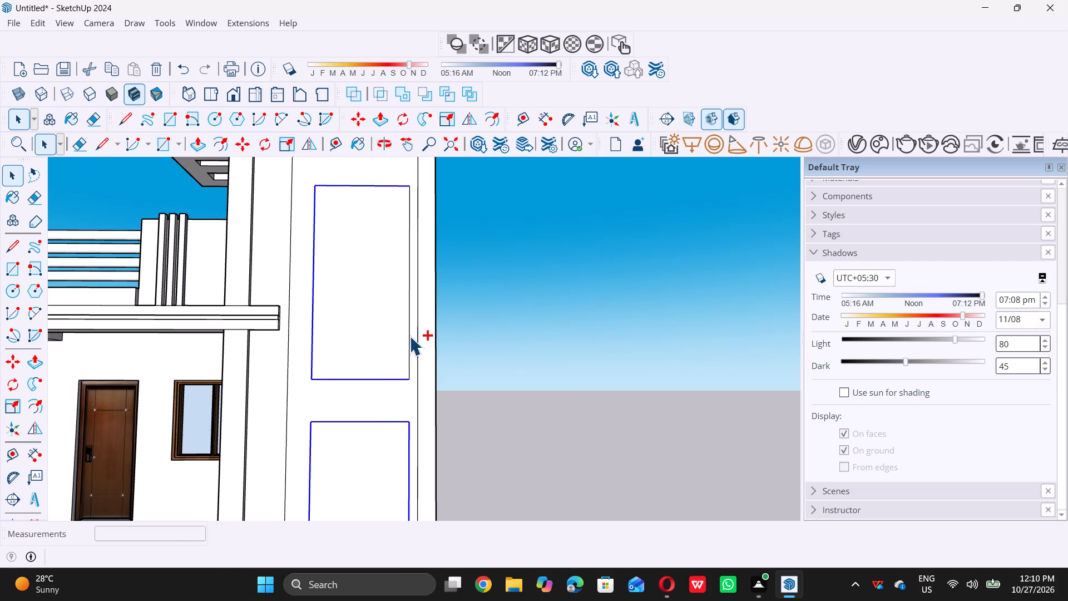
{"action": "left_click", "coordinate": [409, 336], "text": "ctrl"}
{"action": "scroll", "coordinate": [359, 308], "scroll_direction": "down", "scroll_amount": 10}
{"action": "middle_click_drag", "start_coordinate": [333, 351], "coordinate": [339, 337]}
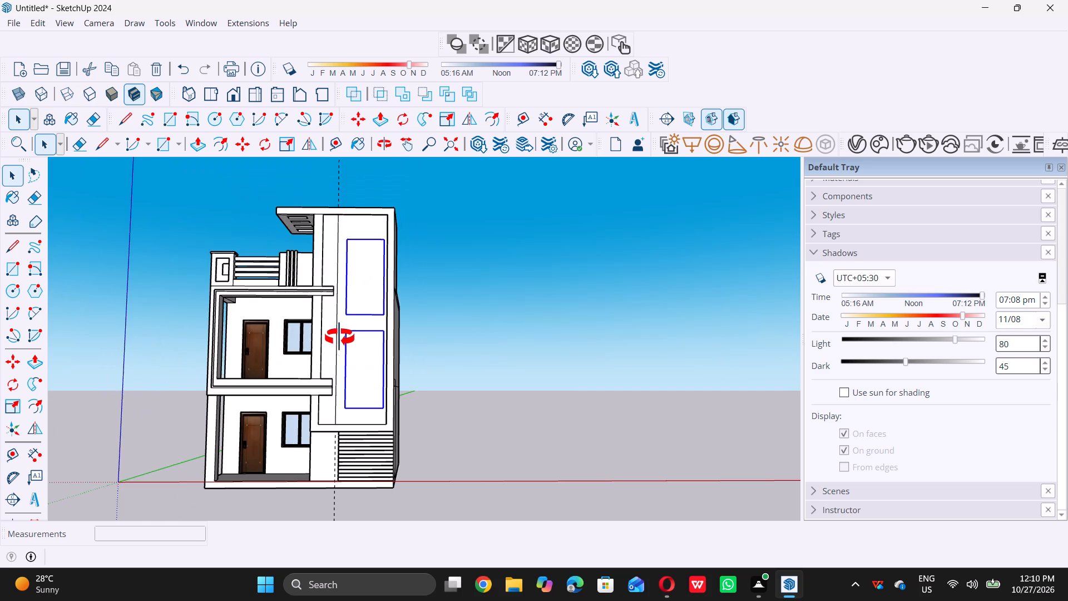
{"action": "middle_click_drag", "start_coordinate": [339, 337], "coordinate": [345, 321]}
{"action": "scroll", "coordinate": [343, 391], "scroll_direction": "up", "scroll_amount": 10}
{"action": "key", "text": "m"}
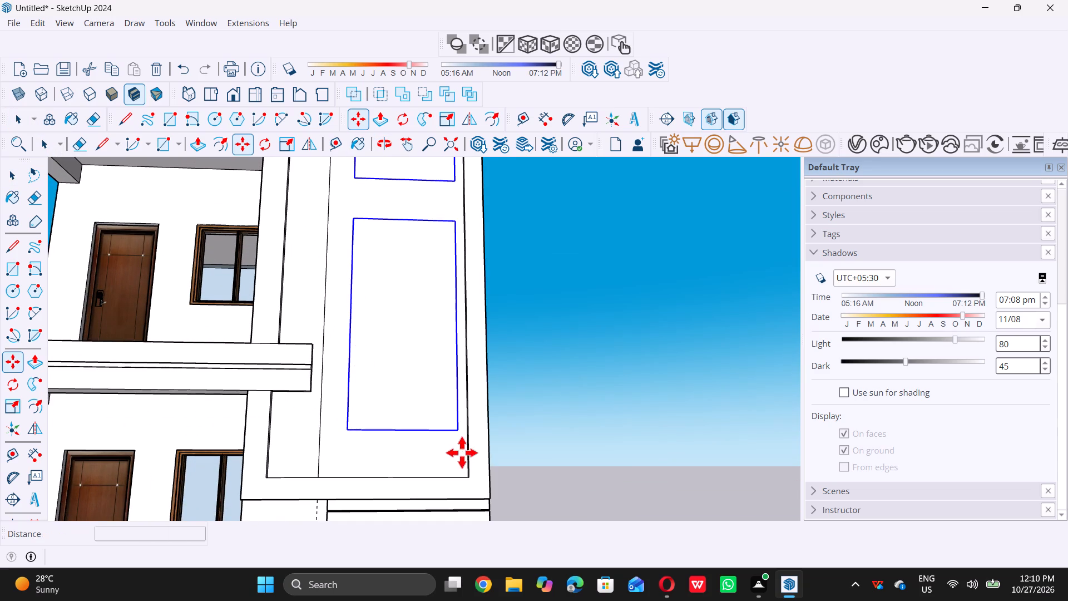
{"action": "left_click", "coordinate": [347, 430]}
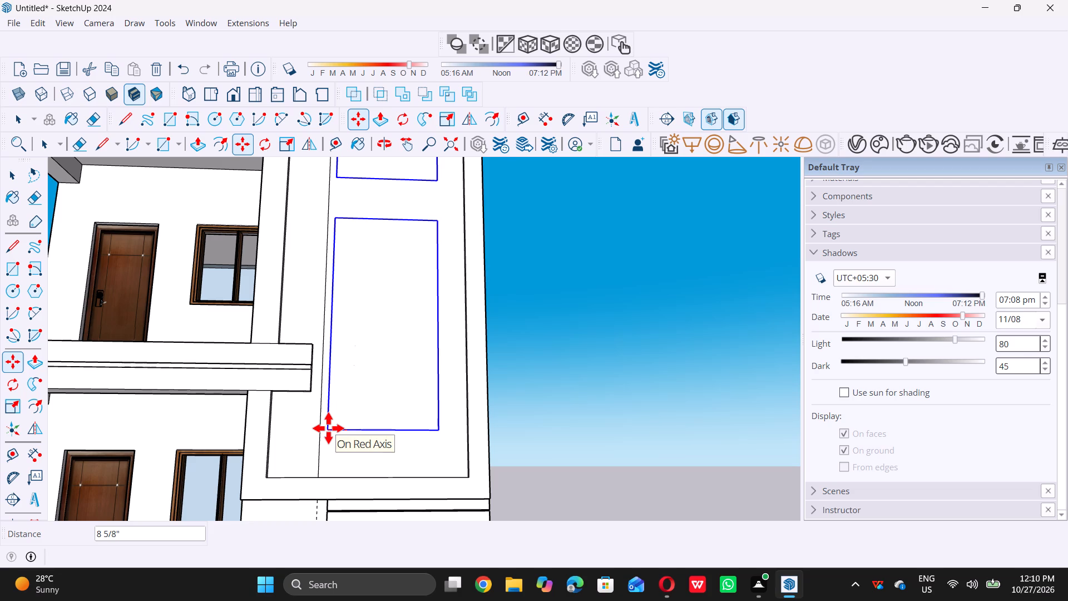
{"action": "left_click", "coordinate": [328, 427]}
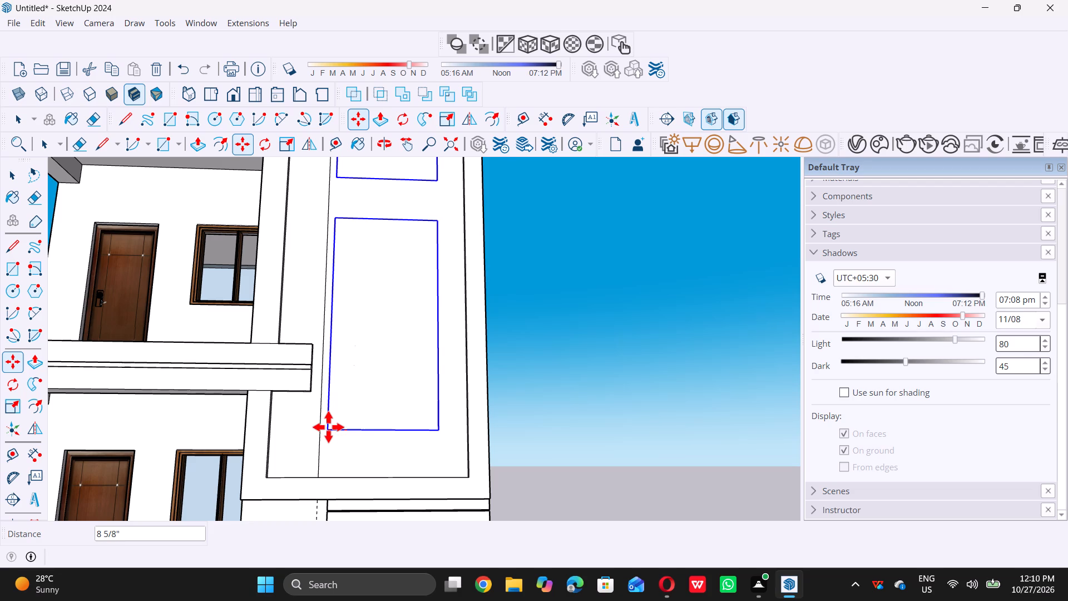
{"action": "key", "text": "space"}
{"action": "left_click", "coordinate": [575, 400]}
Place a vertical guide on the recessed face about 10 9/16" in from its outer side edge, just beyond the panels.
{"action": "scroll", "coordinate": [561, 402], "scroll_direction": "down", "scroll_amount": 7}
{"action": "middle_click_drag", "start_coordinate": [553, 408], "coordinate": [156, 442]}
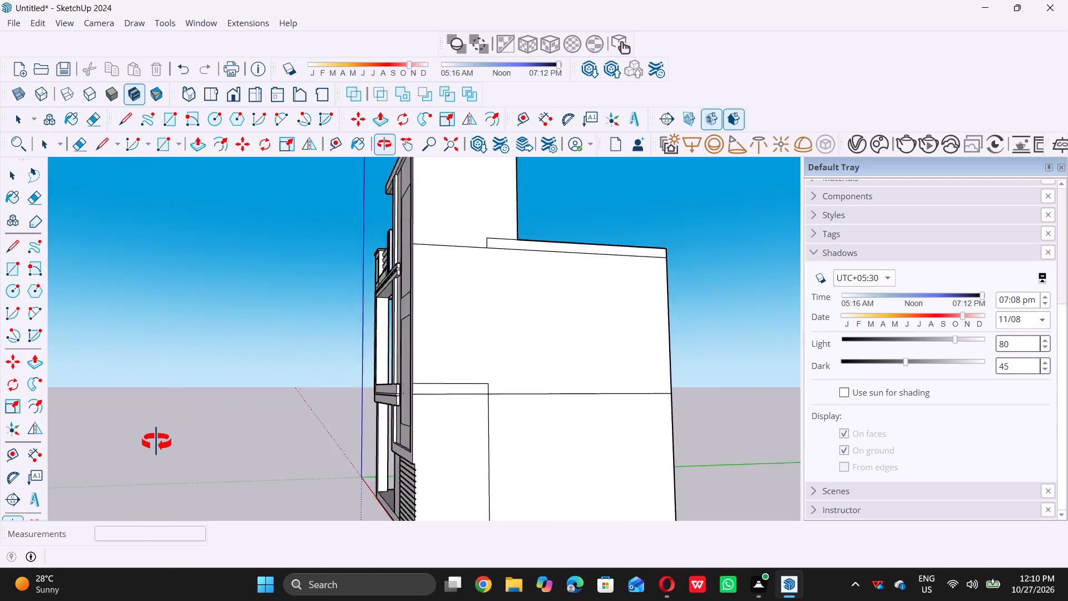
{"action": "middle_click_drag", "start_coordinate": [156, 442], "coordinate": [519, 447]}
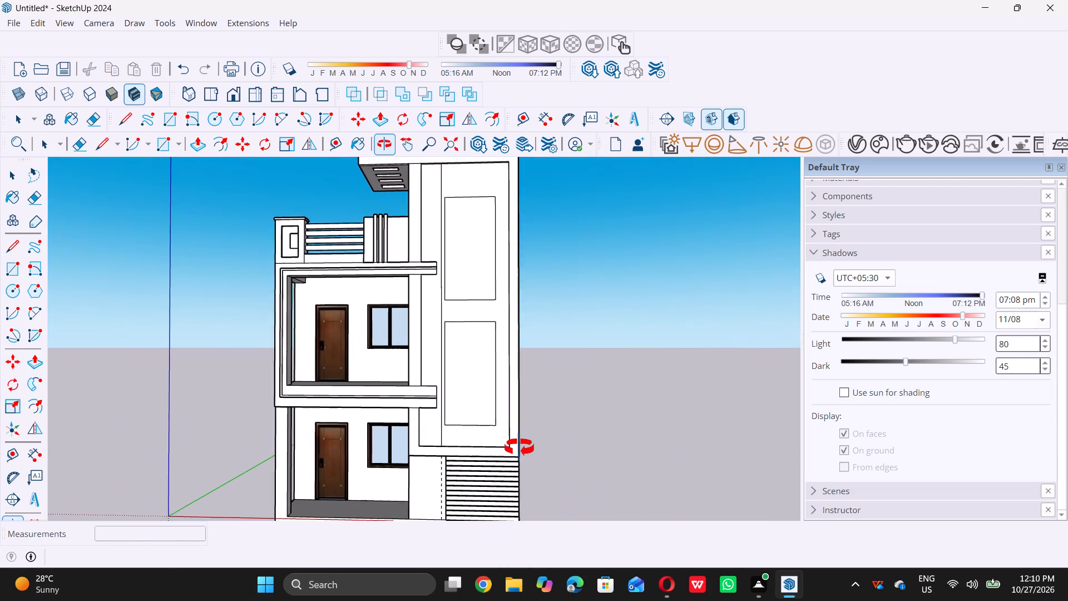
{"action": "middle_click_drag", "start_coordinate": [519, 447], "coordinate": [530, 427]}
{"action": "middle_click_drag", "start_coordinate": [489, 352], "coordinate": [538, 355]}
{"action": "scroll", "coordinate": [497, 343], "scroll_direction": "up", "scroll_amount": 4}
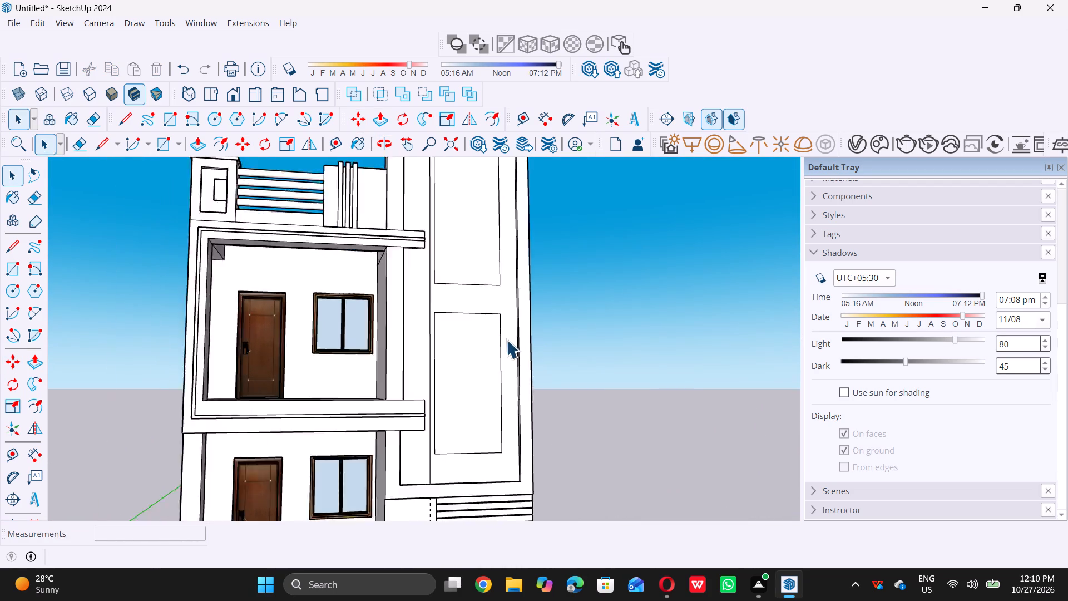
{"action": "scroll", "coordinate": [506, 339], "scroll_direction": "up", "scroll_amount": 11}
{"action": "key", "text": "t"}
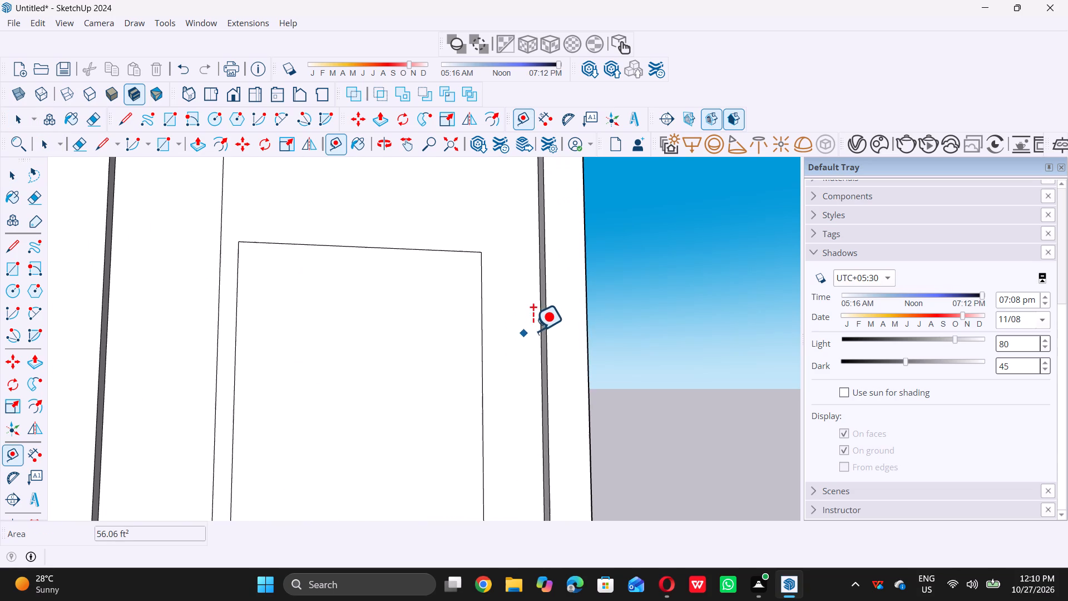
{"action": "left_click", "coordinate": [538, 327]}
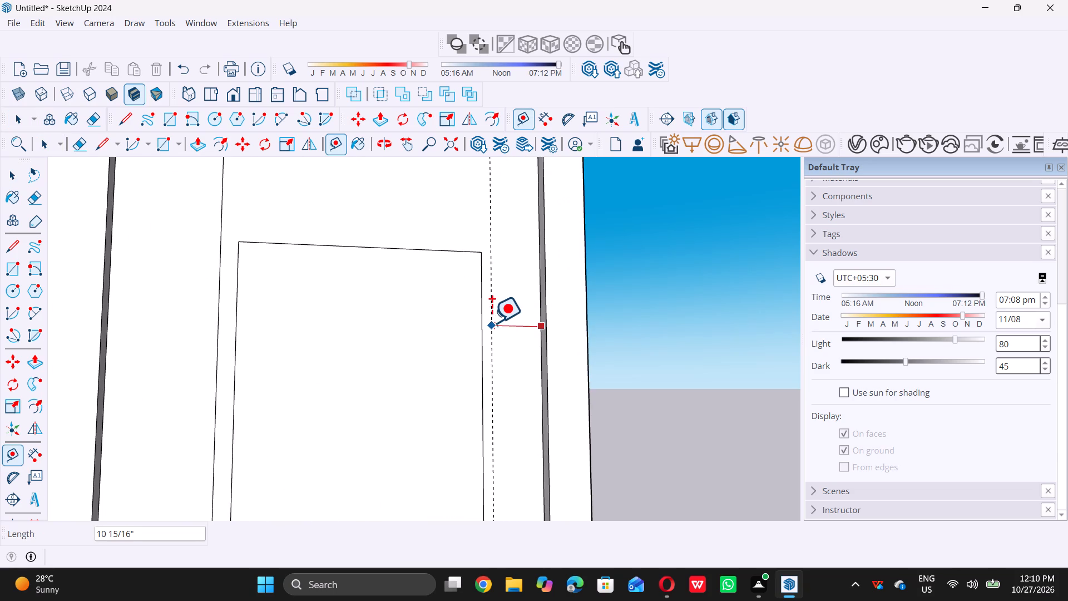
{"action": "left_click", "coordinate": [493, 321]}
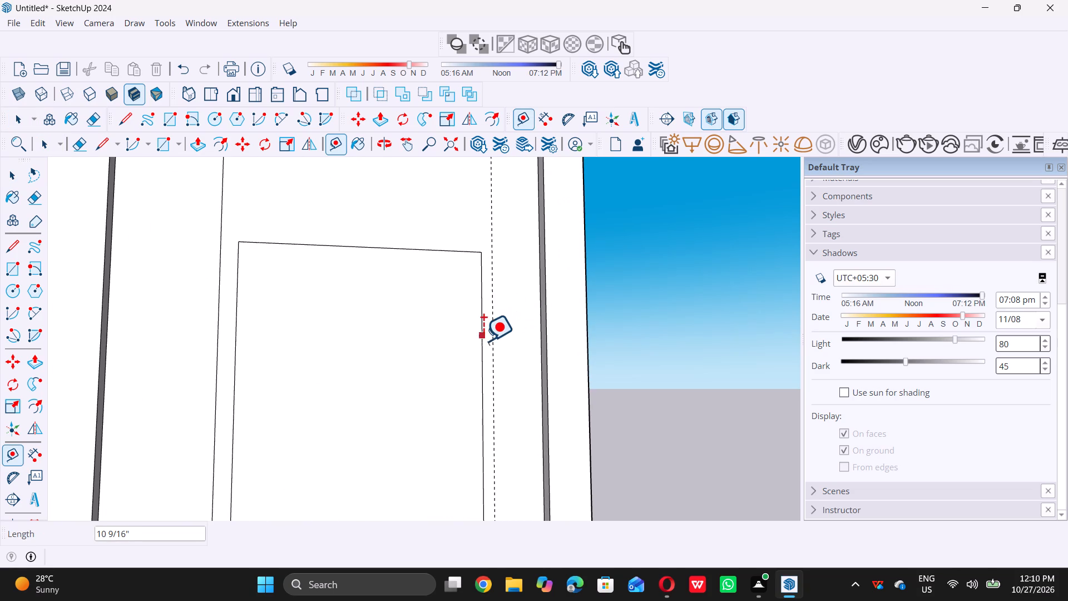
{"action": "key", "text": "space"}
Draw a vertical line about 22' 10 1/8" long along the new guide, from the recessed face's top edge to its bottom edge.
{"action": "key", "text": "l"}
{"action": "scroll", "coordinate": [506, 372], "scroll_direction": "down", "scroll_amount": 12}
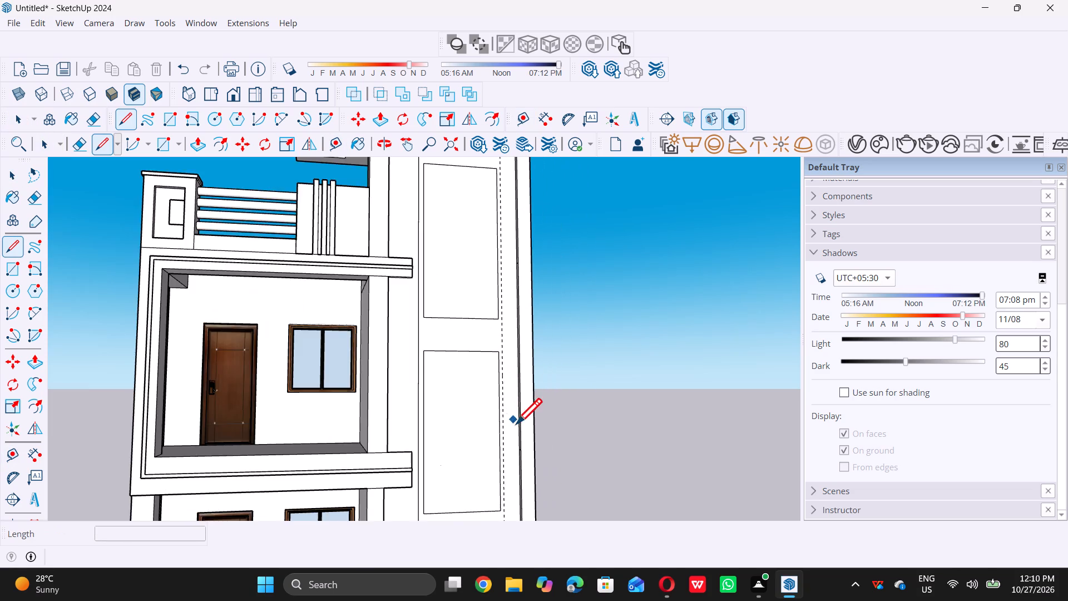
{"action": "scroll", "coordinate": [516, 423], "scroll_direction": "down", "scroll_amount": 4}
{"action": "scroll", "coordinate": [503, 218], "scroll_direction": "up", "scroll_amount": 11}
{"action": "scroll", "coordinate": [510, 234], "scroll_direction": "up", "scroll_amount": 10}
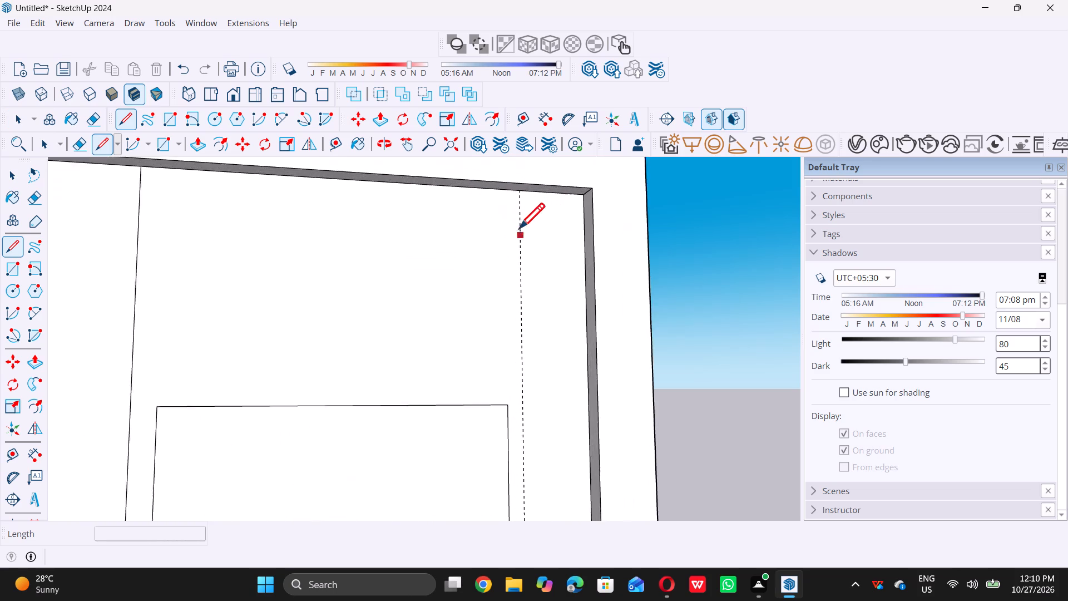
{"action": "scroll", "coordinate": [519, 228], "scroll_direction": "up", "scroll_amount": 3}
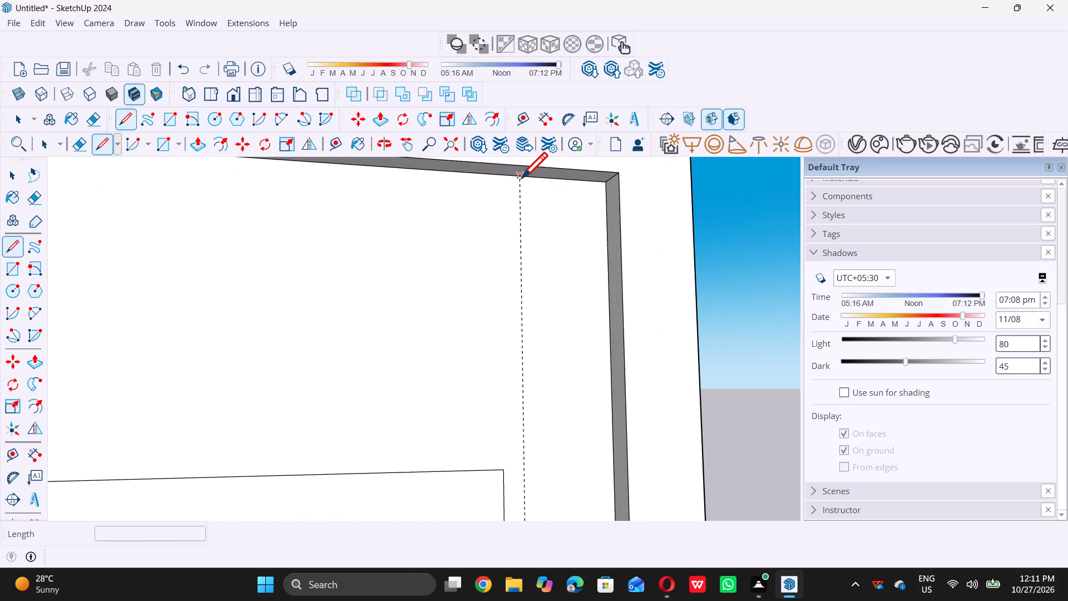
{"action": "left_click", "coordinate": [522, 176]}
{"action": "scroll", "coordinate": [522, 176], "scroll_direction": "down", "scroll_amount": 20}
{"action": "scroll", "coordinate": [522, 176], "scroll_direction": "down", "scroll_amount": 5}
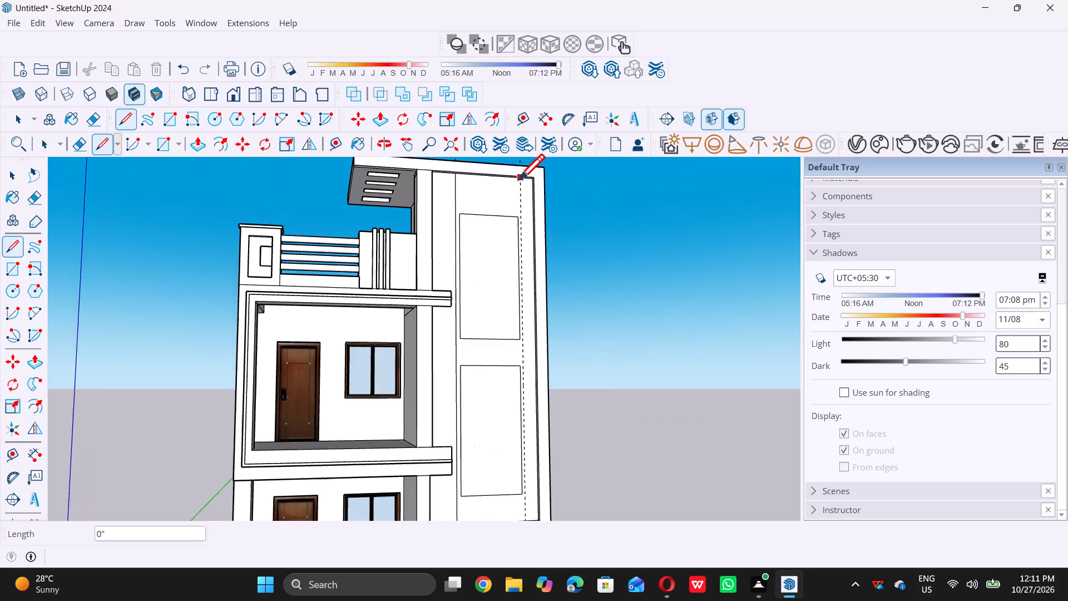
{"action": "scroll", "coordinate": [519, 179], "scroll_direction": "down", "scroll_amount": 6}
{"action": "scroll", "coordinate": [523, 338], "scroll_direction": "up", "scroll_amount": 4}
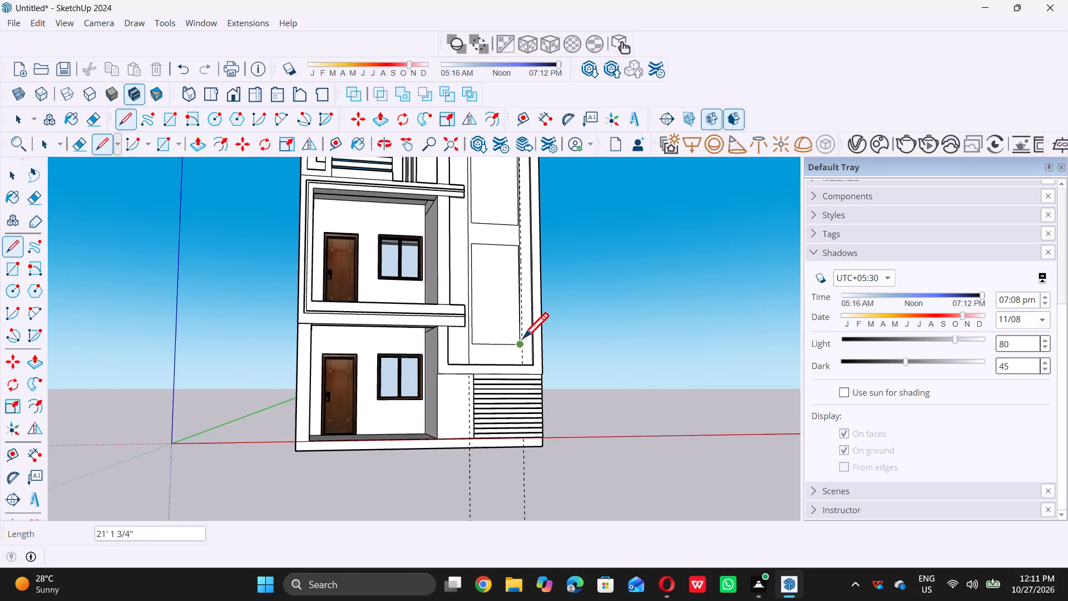
{"action": "middle_click_drag", "start_coordinate": [523, 337], "coordinate": [530, 419]}
{"action": "middle_click_drag", "start_coordinate": [538, 451], "coordinate": [539, 454]}
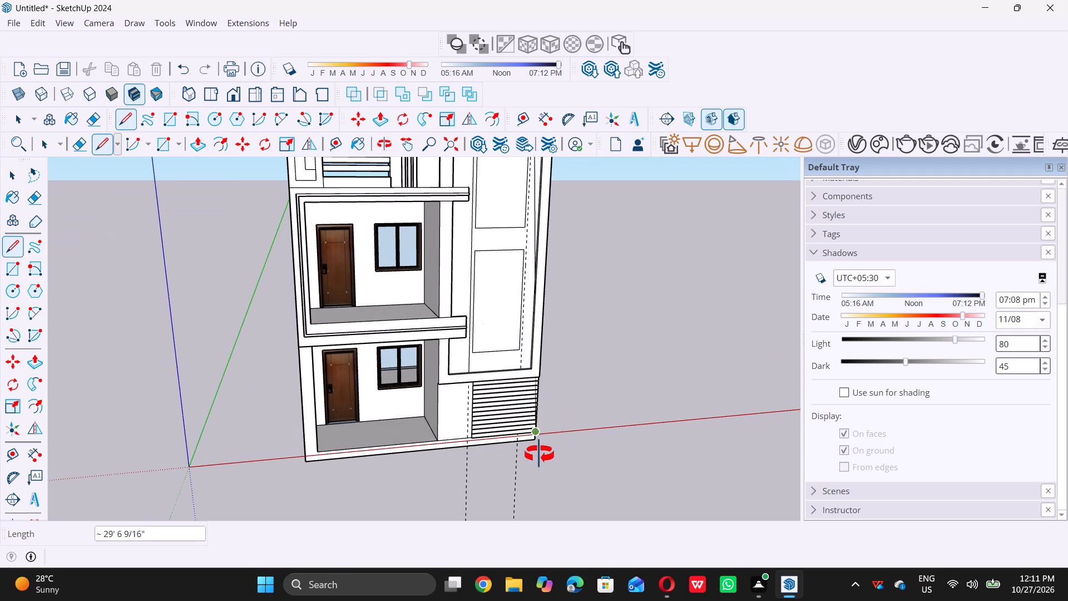
{"action": "middle_click_drag", "start_coordinate": [539, 454], "coordinate": [541, 461]}
{"action": "scroll", "coordinate": [520, 347], "scroll_direction": "up", "scroll_amount": 20}
{"action": "scroll", "coordinate": [520, 347], "scroll_direction": "up", "scroll_amount": 3}
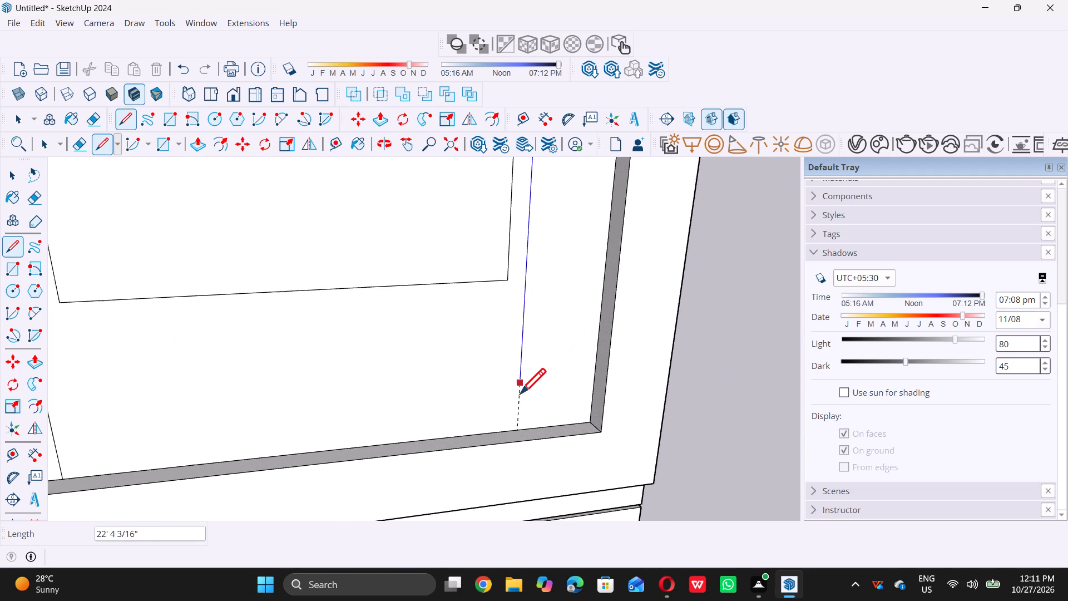
{"action": "left_click", "coordinate": [518, 430]}
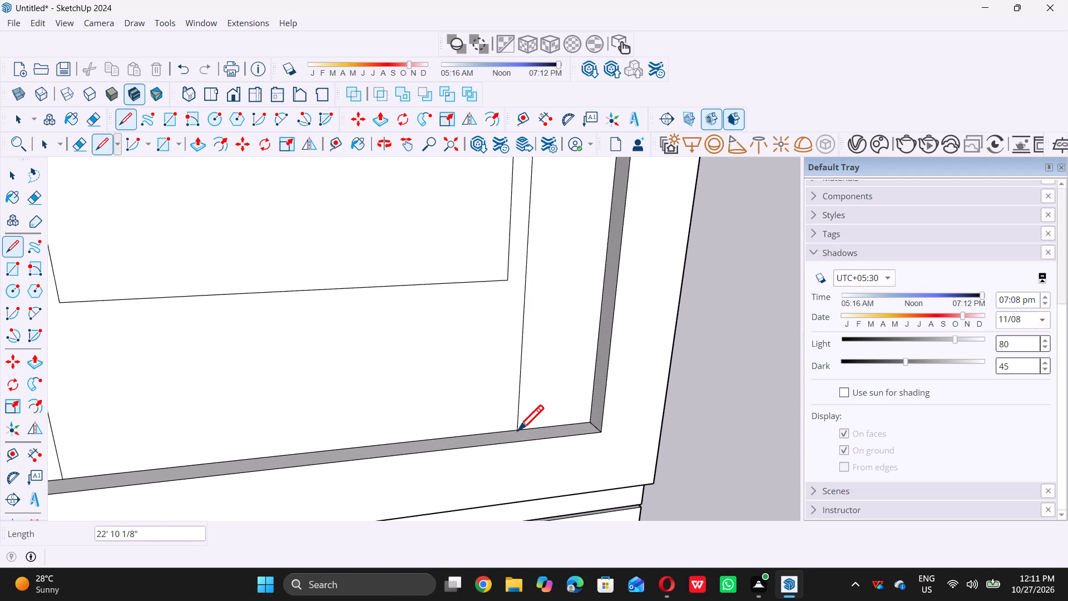
{"action": "key", "text": "space"}
{"action": "scroll", "coordinate": [510, 460], "scroll_direction": "down", "scroll_amount": 20}
{"action": "scroll", "coordinate": [510, 460], "scroll_direction": "down", "scroll_amount": 3}
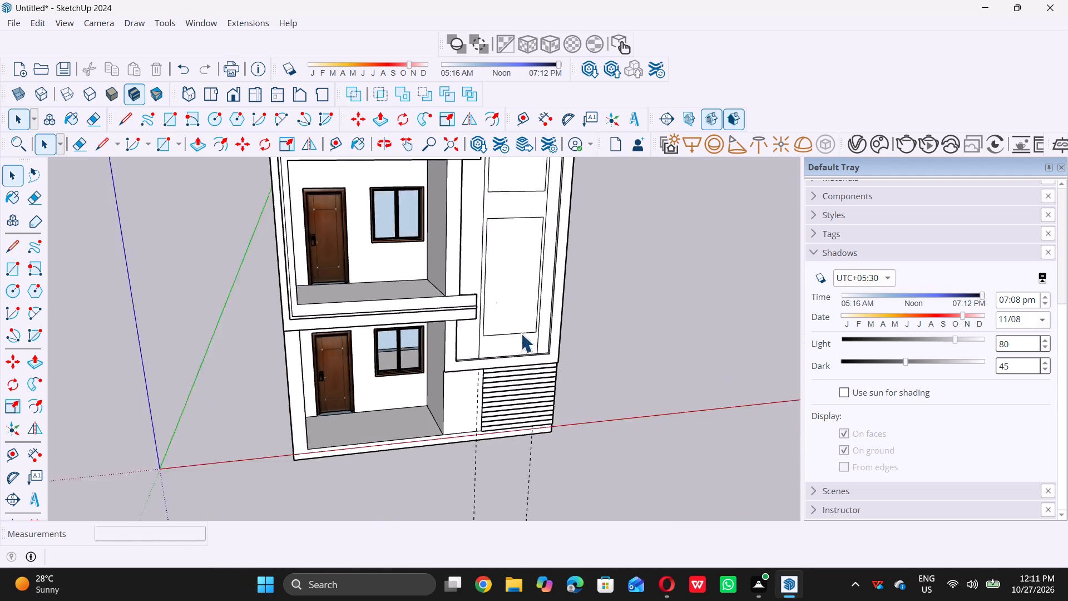
{"action": "scroll", "coordinate": [521, 333], "scroll_direction": "down", "scroll_amount": 8}
{"action": "middle_click_drag", "start_coordinate": [498, 366], "coordinate": [461, 298]}
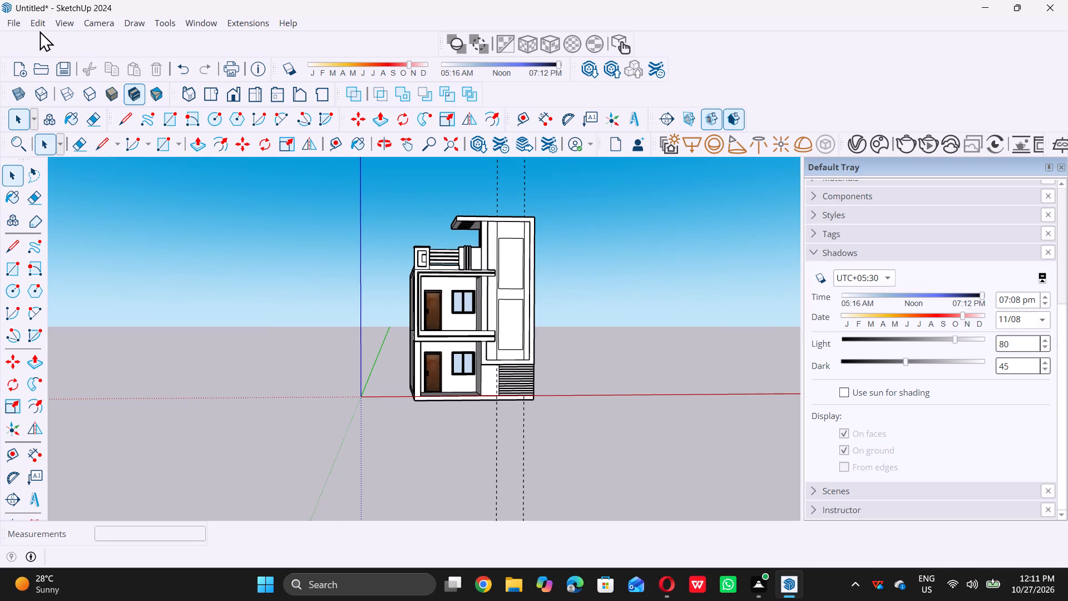
Delete all the construction guides from the model.
{"action": "left_click", "coordinate": [38, 26]}
{"action": "left_click", "coordinate": [101, 163]}
Examine the tower's recessed face, checking the vertical dividing lines around the two rectangular panels from several angles.
{"action": "middle_click_drag", "start_coordinate": [514, 272], "coordinate": [461, 237]}
{"action": "scroll", "coordinate": [507, 335], "scroll_direction": "up", "scroll_amount": 10}
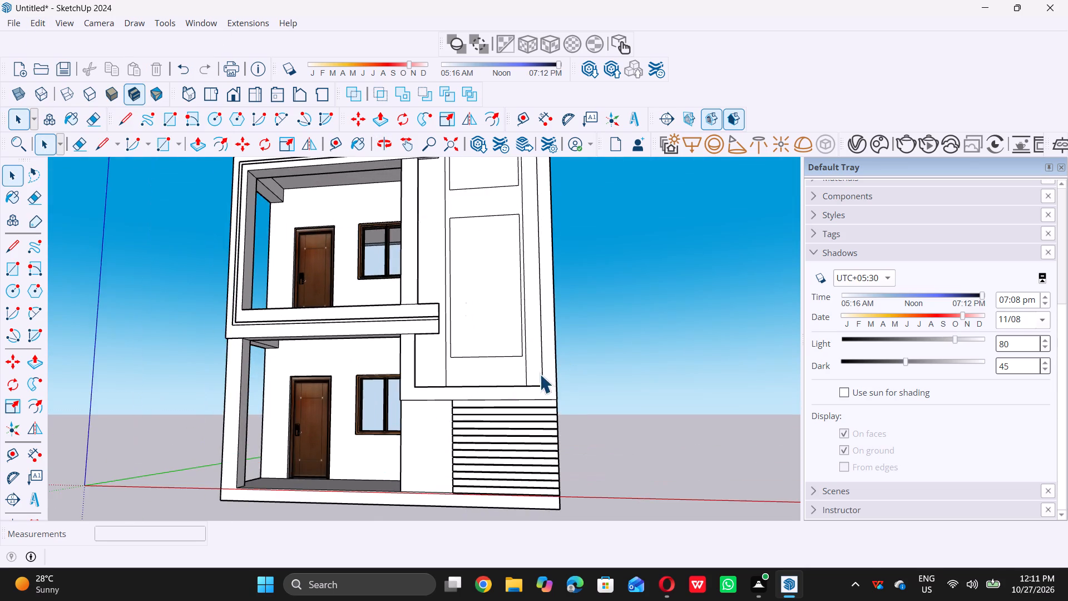
{"action": "scroll", "coordinate": [532, 377], "scroll_direction": "up", "scroll_amount": 9}
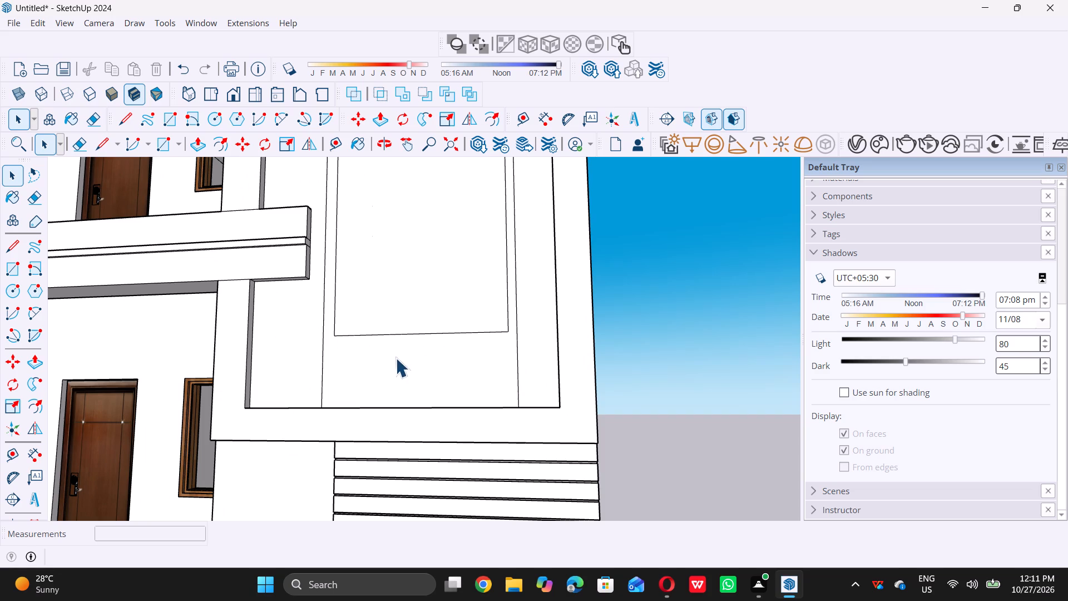
{"action": "scroll", "coordinate": [512, 386], "scroll_direction": "up", "scroll_amount": 4}
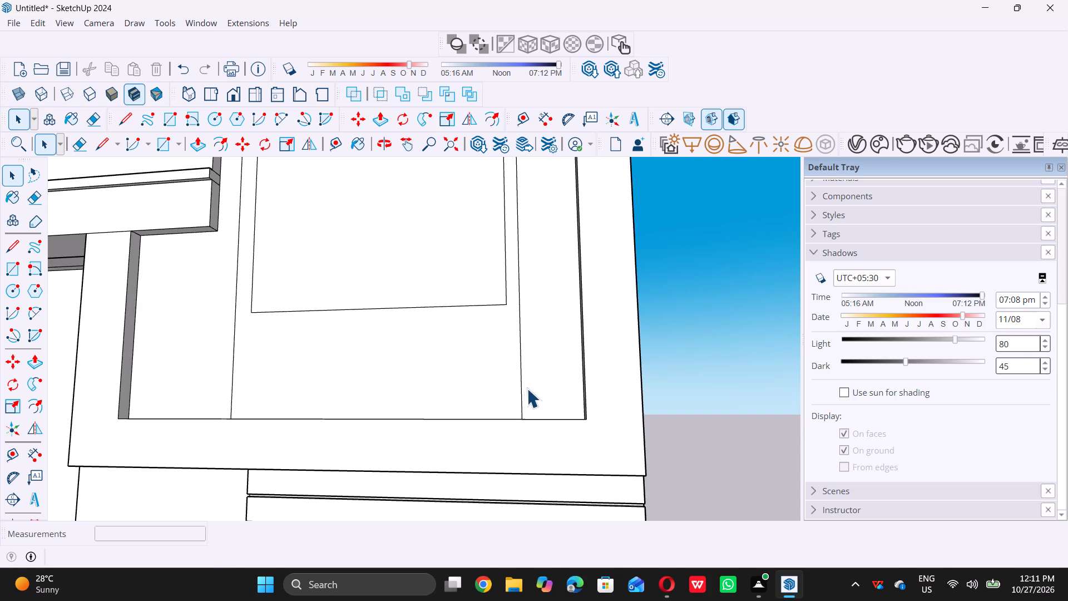
{"action": "left_click", "coordinate": [520, 390]}
{"action": "scroll", "coordinate": [522, 392], "scroll_direction": "down", "scroll_amount": 6}
{"action": "left_click", "coordinate": [706, 352]}
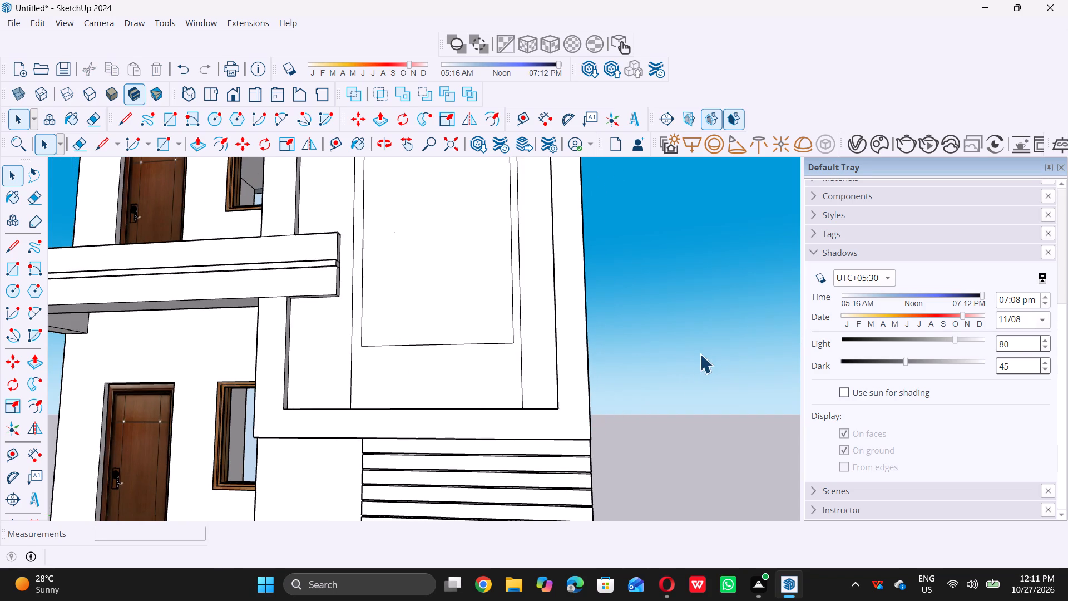
{"action": "scroll", "coordinate": [700, 354], "scroll_direction": "down", "scroll_amount": 4}
{"action": "middle_click_drag", "start_coordinate": [559, 367], "coordinate": [637, 376]}
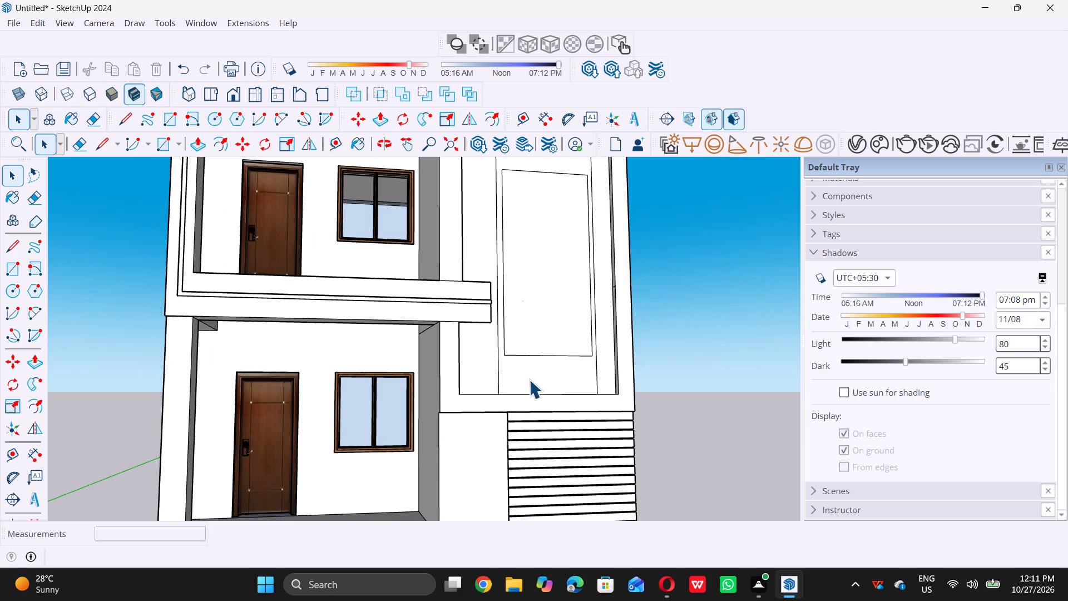
{"action": "middle_click_drag", "start_coordinate": [469, 381], "coordinate": [438, 380]}
{"action": "scroll", "coordinate": [451, 375], "scroll_direction": "down", "scroll_amount": 7}
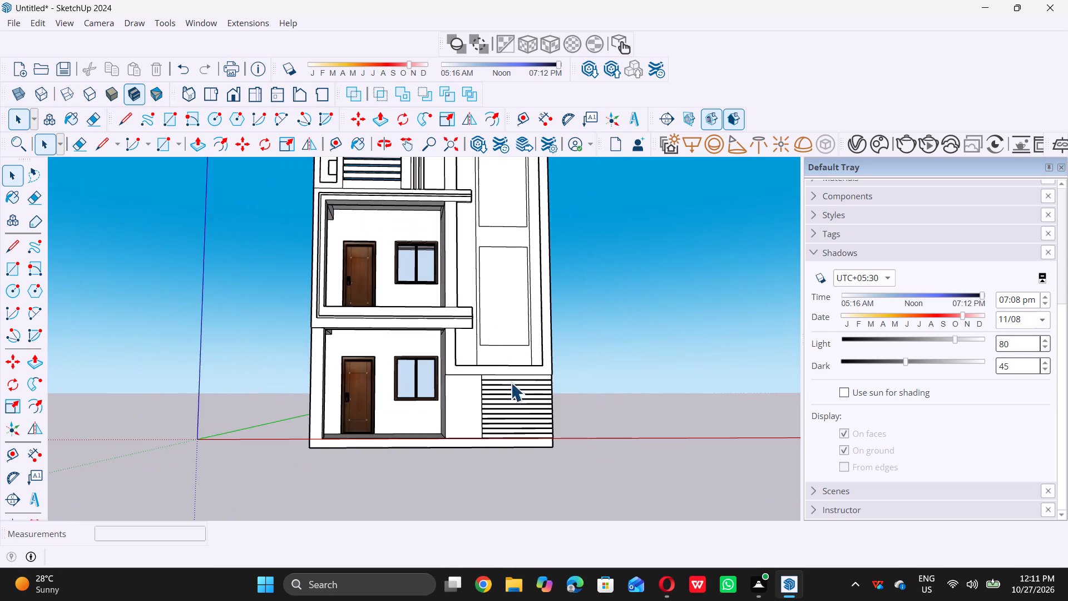
{"action": "middle_click_drag", "start_coordinate": [511, 382], "coordinate": [565, 392]}
{"action": "scroll", "coordinate": [547, 422], "scroll_direction": "up", "scroll_amount": 6}
{"action": "scroll", "coordinate": [543, 426], "scroll_direction": "down", "scroll_amount": 6}
{"action": "scroll", "coordinate": [518, 469], "scroll_direction": "down", "scroll_amount": 2}
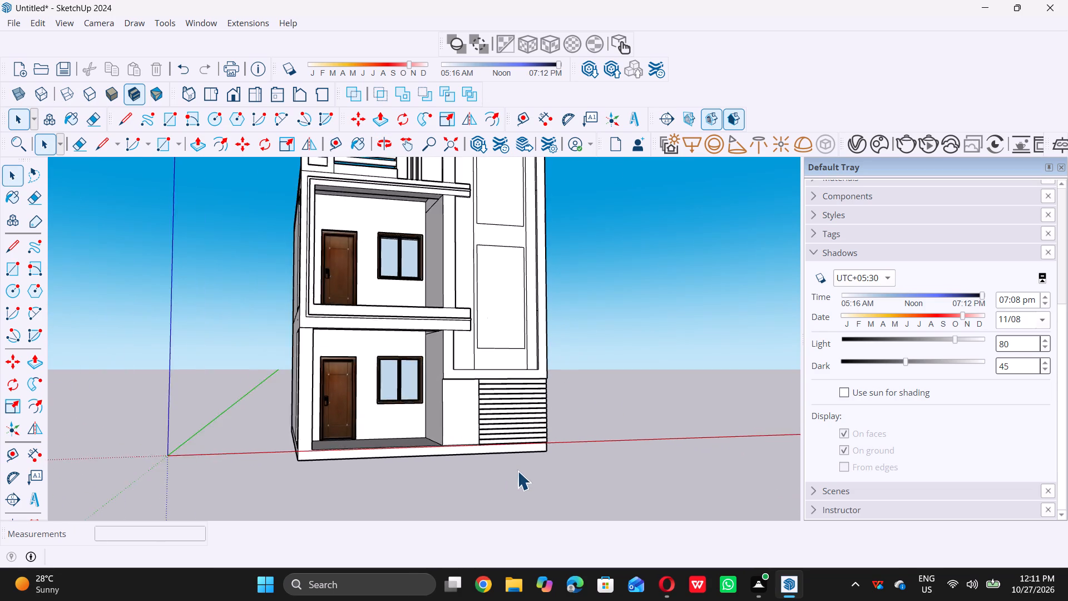
{"action": "scroll", "coordinate": [517, 471], "scroll_direction": "down", "scroll_amount": 4}
{"action": "middle_click_drag", "start_coordinate": [481, 387], "coordinate": [513, 484]}
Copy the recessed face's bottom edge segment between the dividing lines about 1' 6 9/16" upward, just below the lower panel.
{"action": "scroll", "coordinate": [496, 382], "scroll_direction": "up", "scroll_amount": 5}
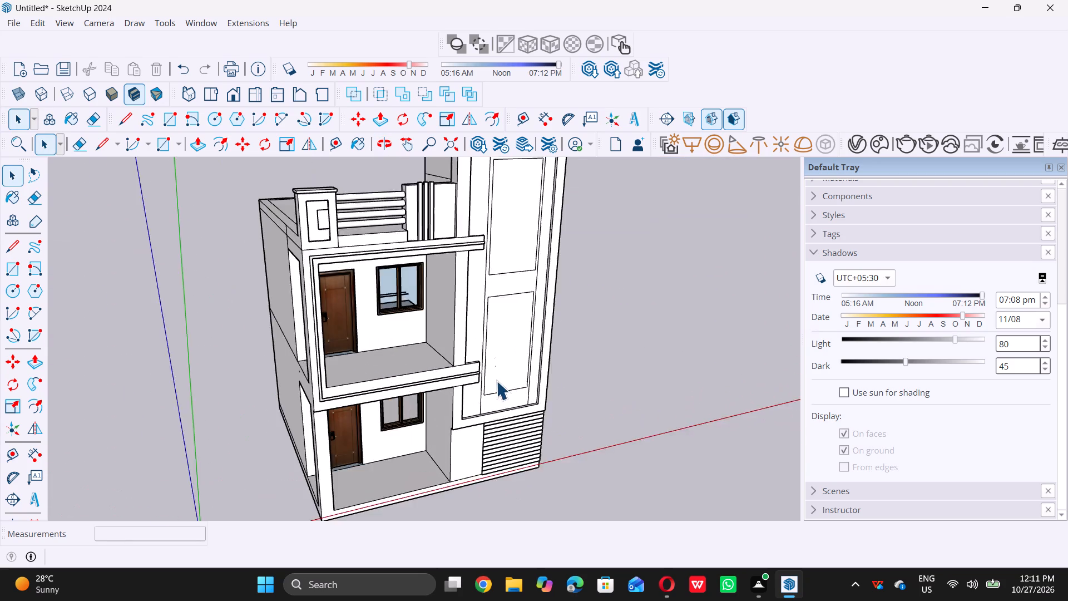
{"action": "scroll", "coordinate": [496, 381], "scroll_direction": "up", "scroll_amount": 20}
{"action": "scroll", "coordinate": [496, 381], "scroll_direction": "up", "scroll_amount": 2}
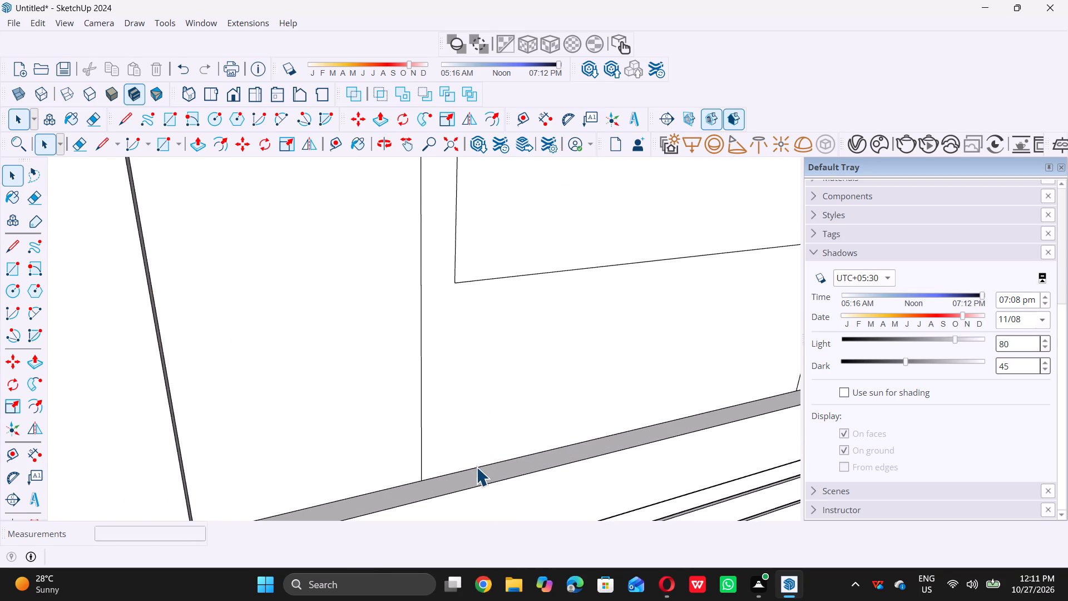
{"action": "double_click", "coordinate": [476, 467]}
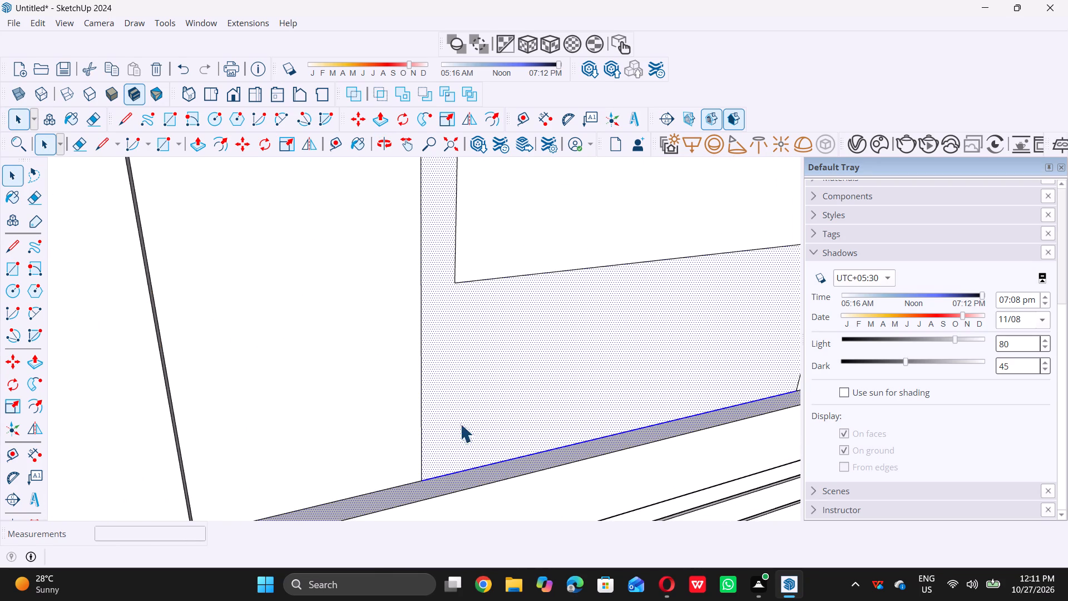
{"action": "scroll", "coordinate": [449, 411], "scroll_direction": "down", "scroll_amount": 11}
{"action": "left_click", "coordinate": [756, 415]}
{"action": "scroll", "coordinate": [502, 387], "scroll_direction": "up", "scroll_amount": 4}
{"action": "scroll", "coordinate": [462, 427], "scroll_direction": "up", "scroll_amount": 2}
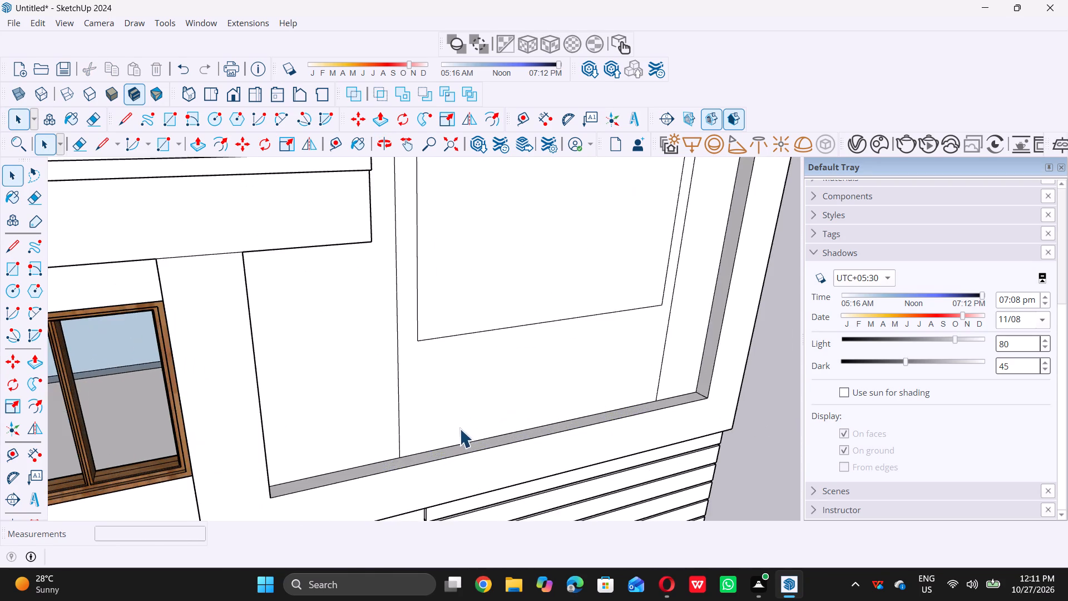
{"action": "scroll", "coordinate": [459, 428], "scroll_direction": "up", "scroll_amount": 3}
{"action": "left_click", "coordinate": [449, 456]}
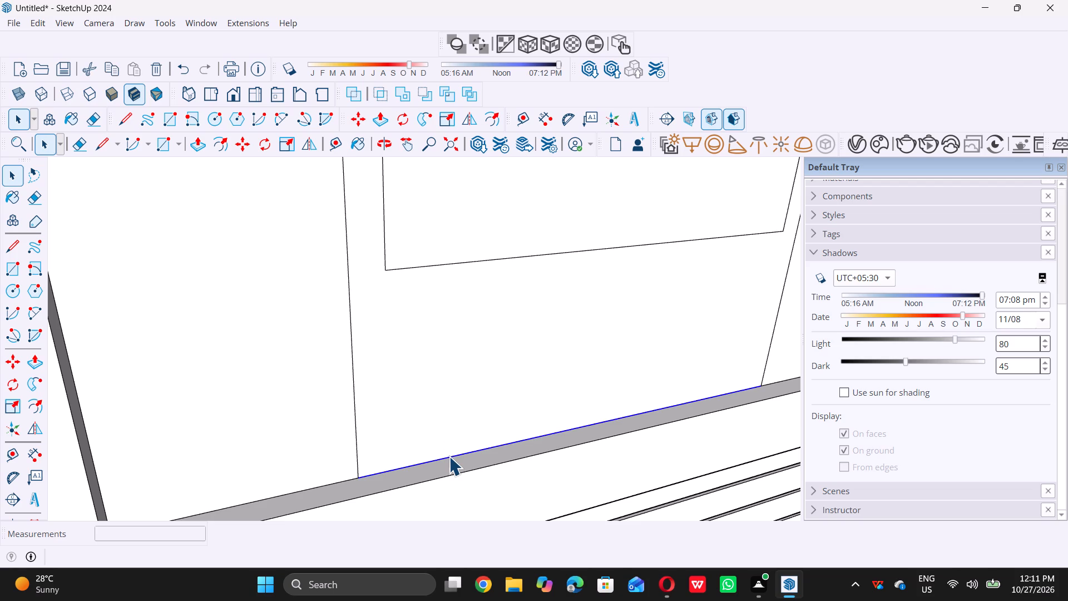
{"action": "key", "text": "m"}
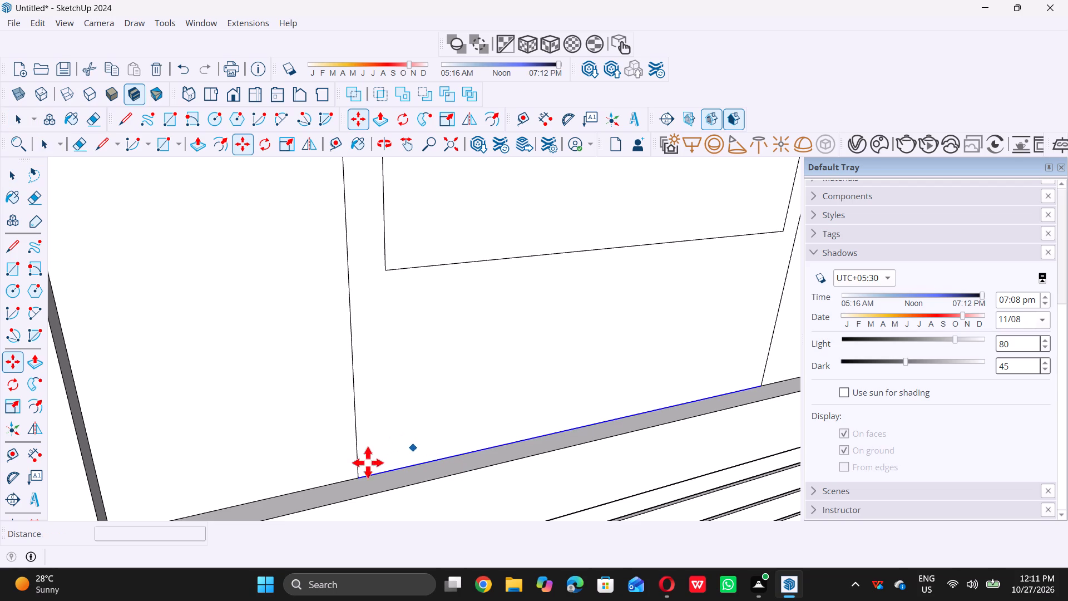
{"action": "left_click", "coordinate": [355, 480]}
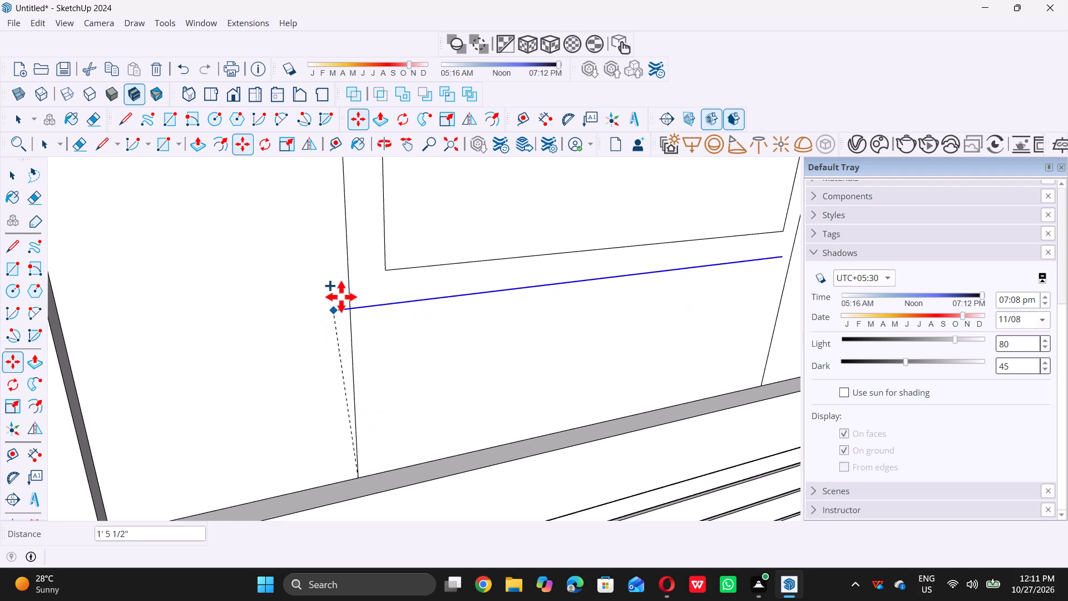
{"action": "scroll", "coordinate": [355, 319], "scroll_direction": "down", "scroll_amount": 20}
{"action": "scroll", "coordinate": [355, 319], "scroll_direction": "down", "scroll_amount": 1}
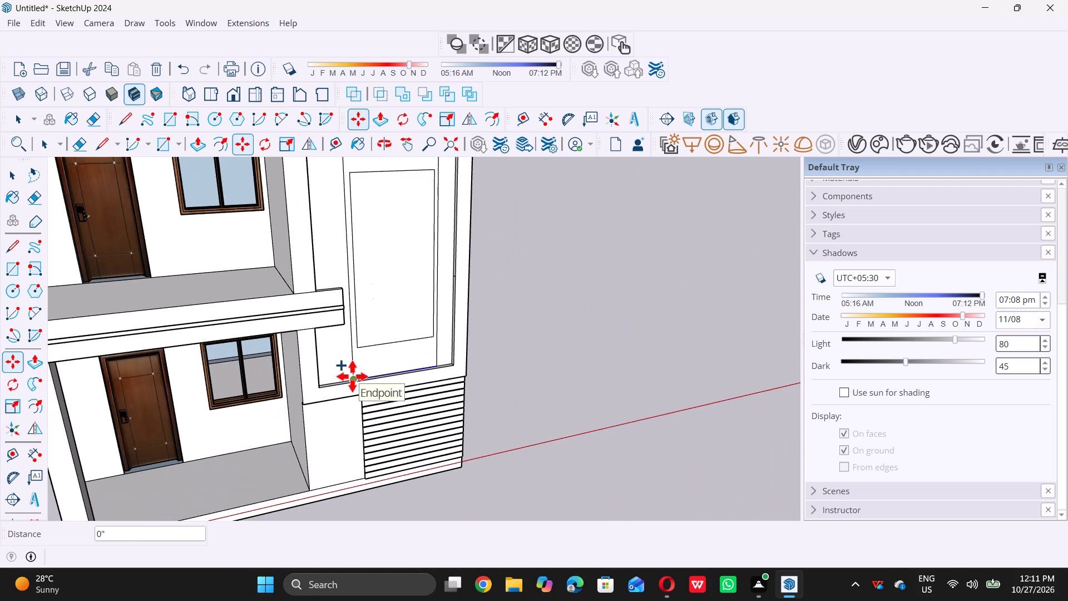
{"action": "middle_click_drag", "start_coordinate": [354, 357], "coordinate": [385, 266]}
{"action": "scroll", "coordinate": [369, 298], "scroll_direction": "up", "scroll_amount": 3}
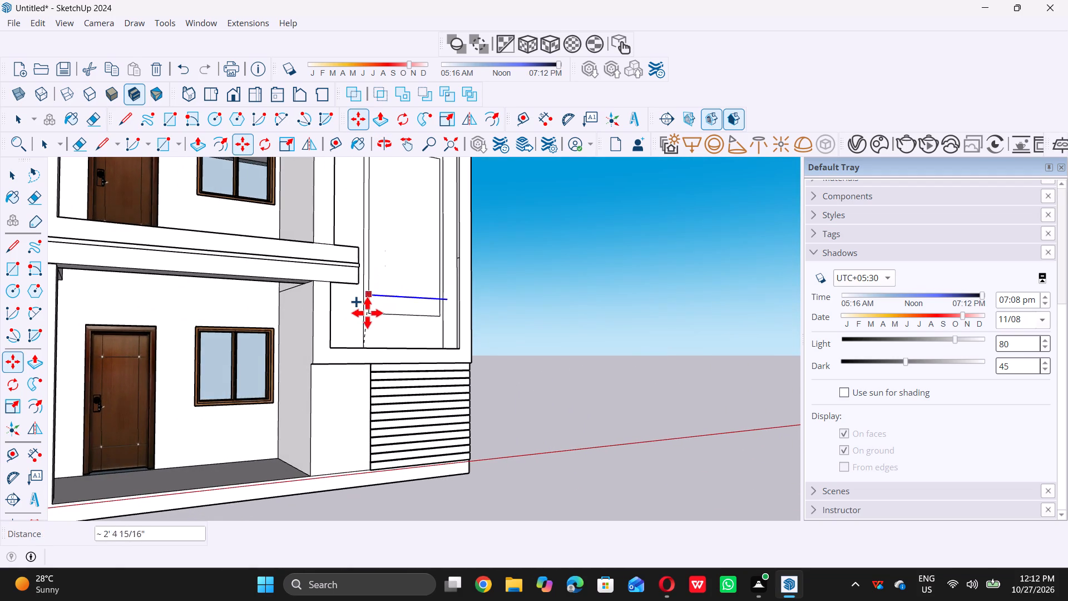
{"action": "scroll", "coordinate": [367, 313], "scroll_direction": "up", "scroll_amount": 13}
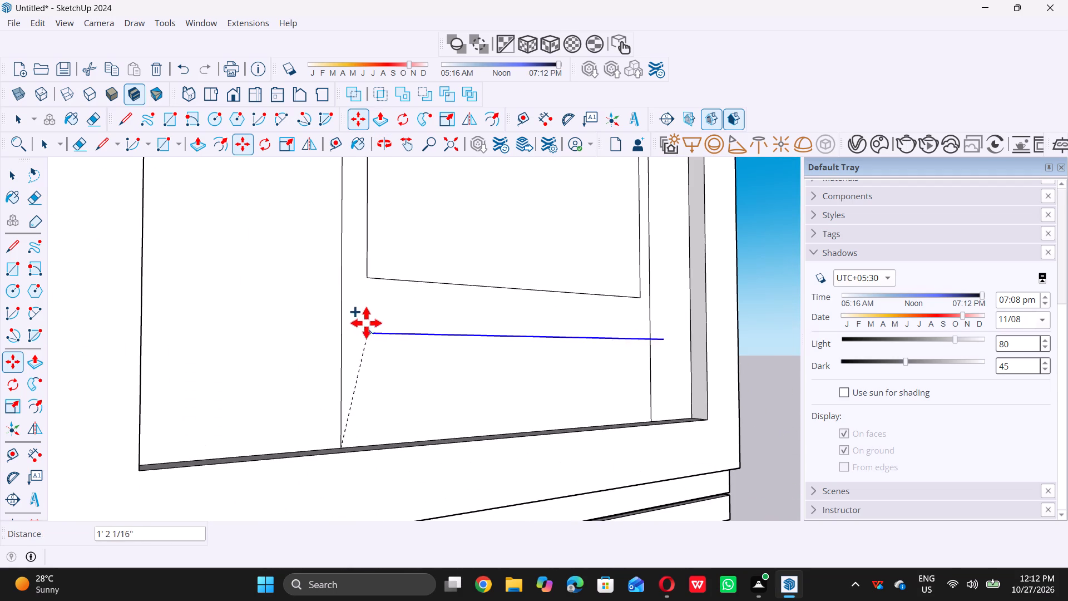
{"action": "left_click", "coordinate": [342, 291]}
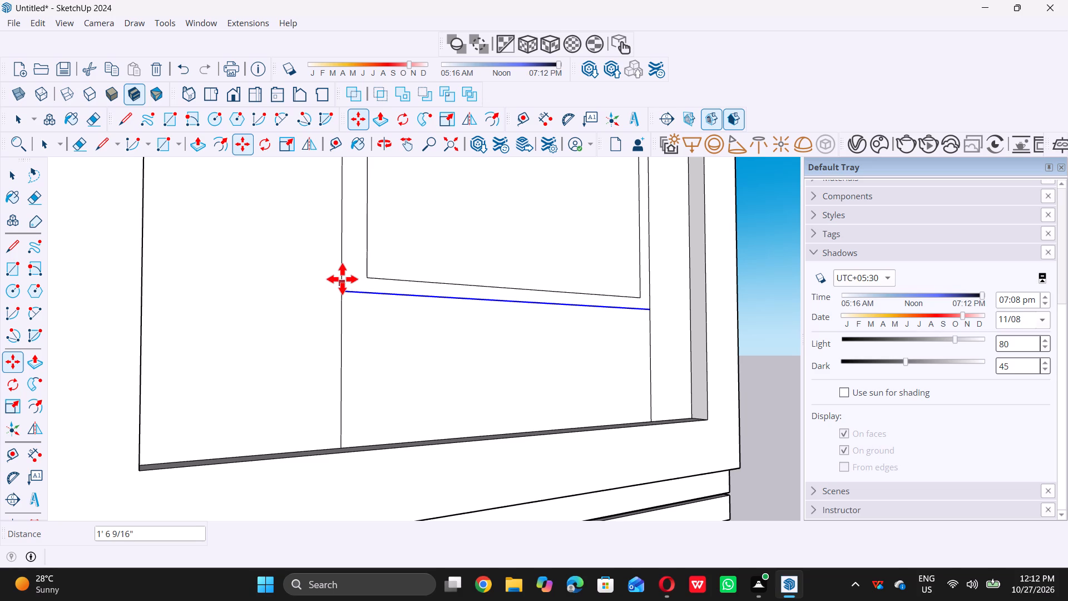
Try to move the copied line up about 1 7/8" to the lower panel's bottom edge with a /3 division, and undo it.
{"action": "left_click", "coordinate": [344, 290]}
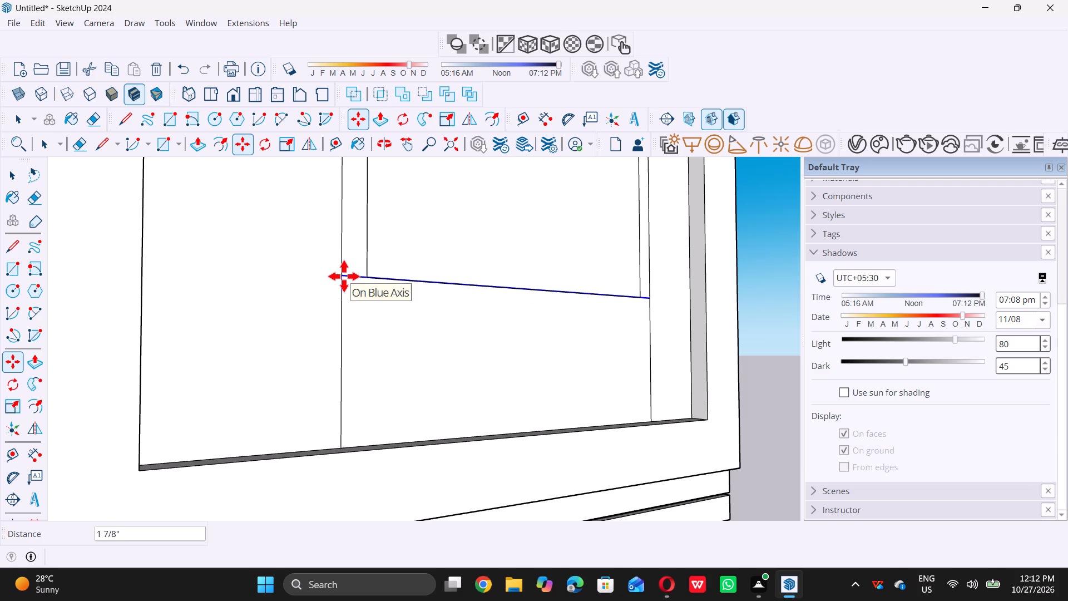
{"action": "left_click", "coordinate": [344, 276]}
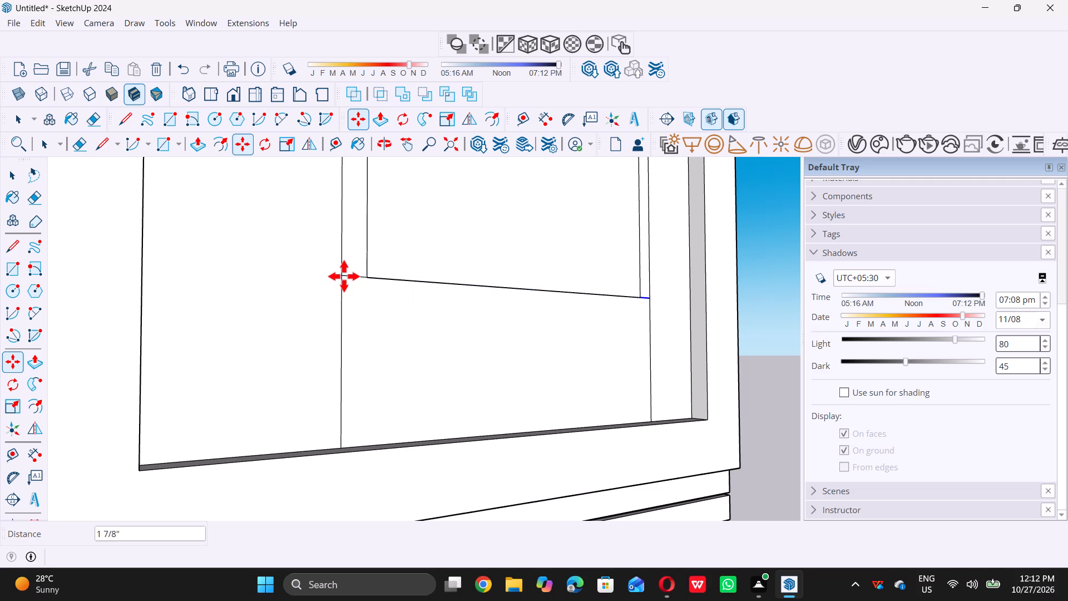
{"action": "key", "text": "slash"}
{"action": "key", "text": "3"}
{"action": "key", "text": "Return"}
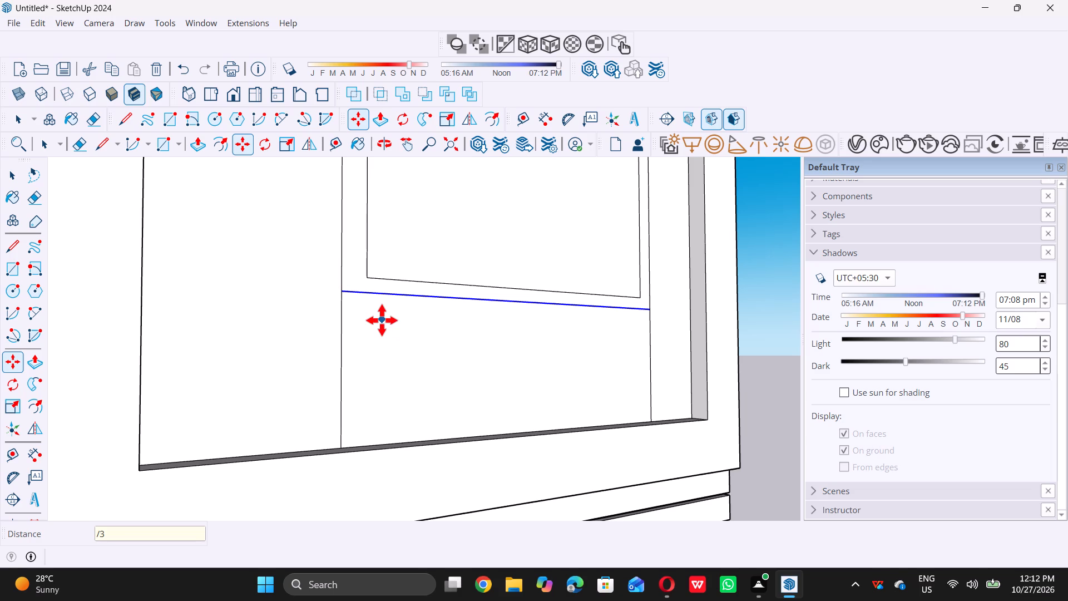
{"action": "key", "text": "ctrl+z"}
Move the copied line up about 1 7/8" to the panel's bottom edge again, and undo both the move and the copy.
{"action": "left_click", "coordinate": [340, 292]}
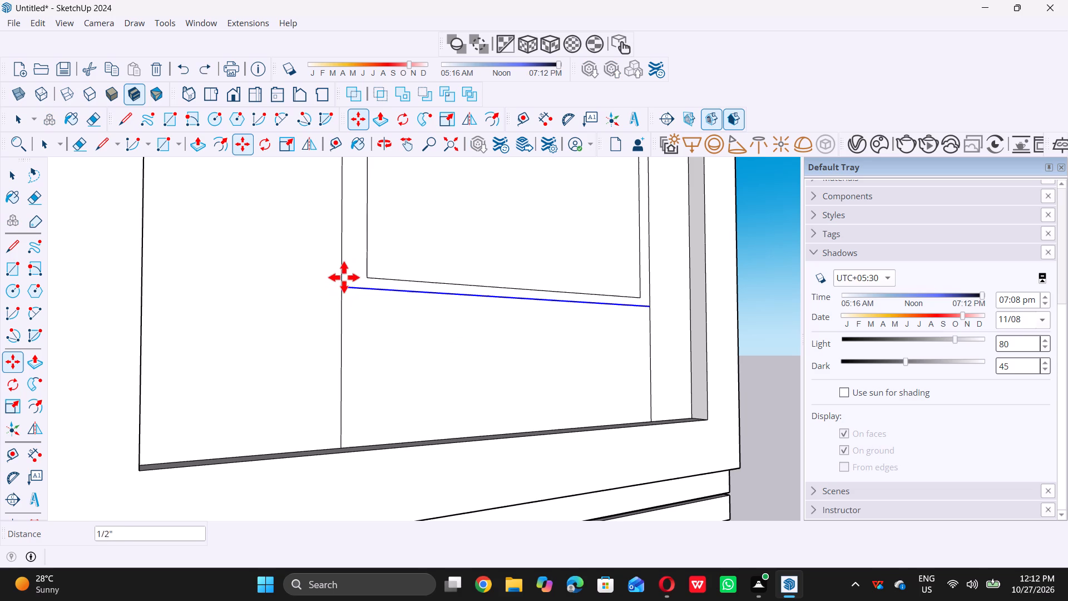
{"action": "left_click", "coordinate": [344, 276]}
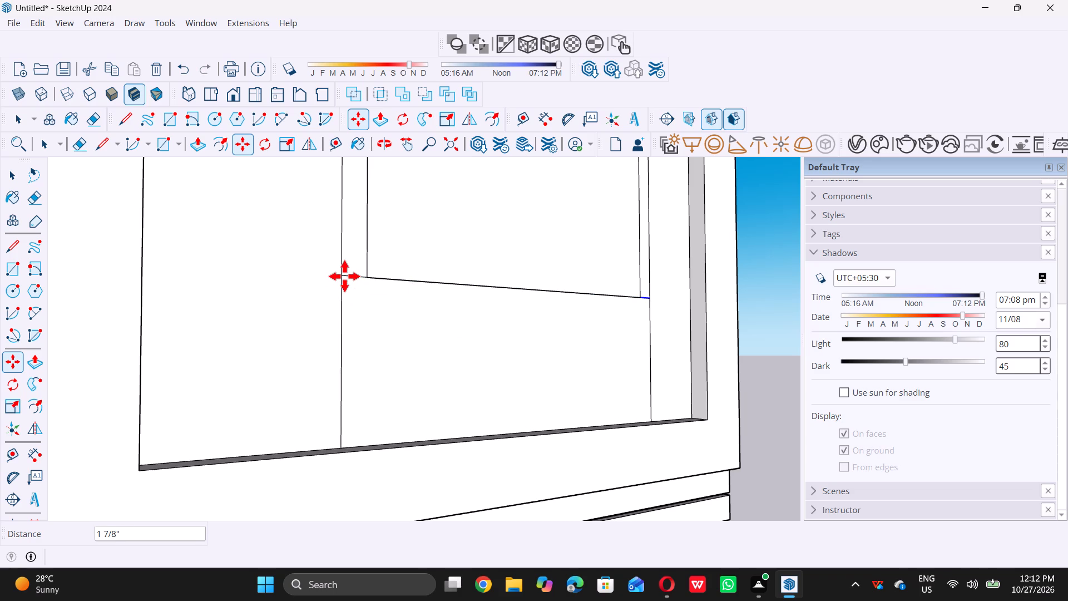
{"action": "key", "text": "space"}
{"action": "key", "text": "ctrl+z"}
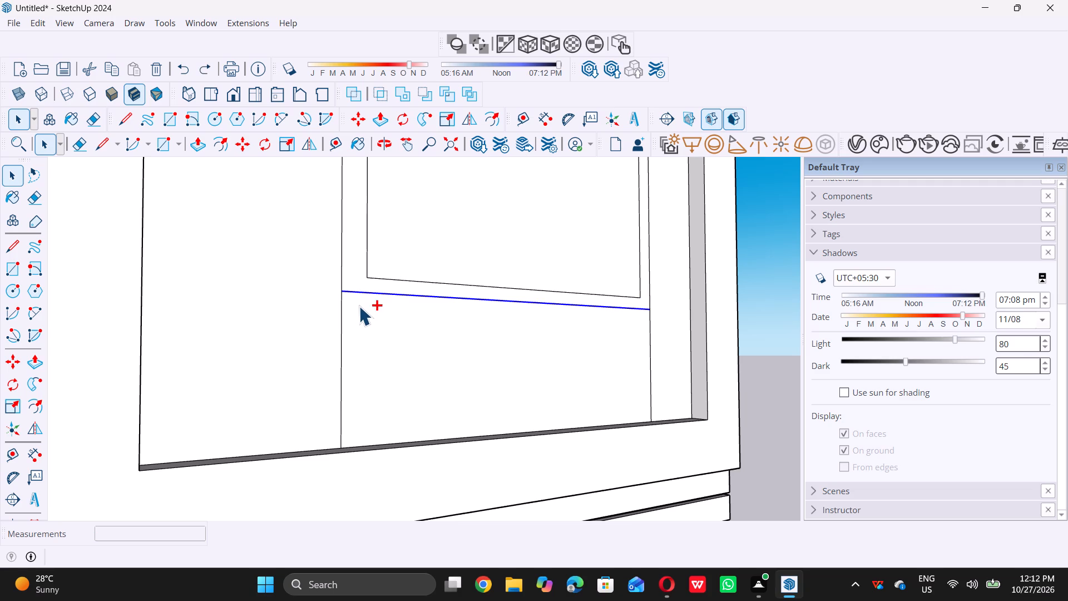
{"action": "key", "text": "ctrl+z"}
Copy the bottom edge segment between the dividing lines about 1' 8 7/16" up the blue axis, level with the lower panel's bottom edge.
{"action": "middle_click_drag", "start_coordinate": [358, 338], "coordinate": [369, 383]}
{"action": "scroll", "coordinate": [376, 412], "scroll_direction": "up", "scroll_amount": 2}
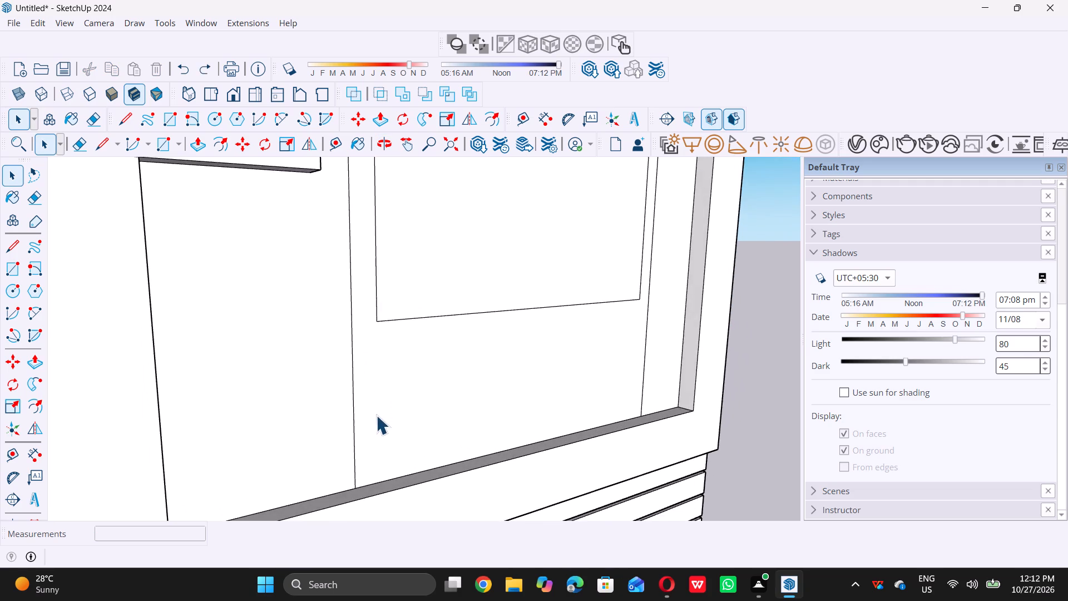
{"action": "scroll", "coordinate": [376, 415], "scroll_direction": "up", "scroll_amount": 3}
{"action": "left_click", "coordinate": [413, 501]}
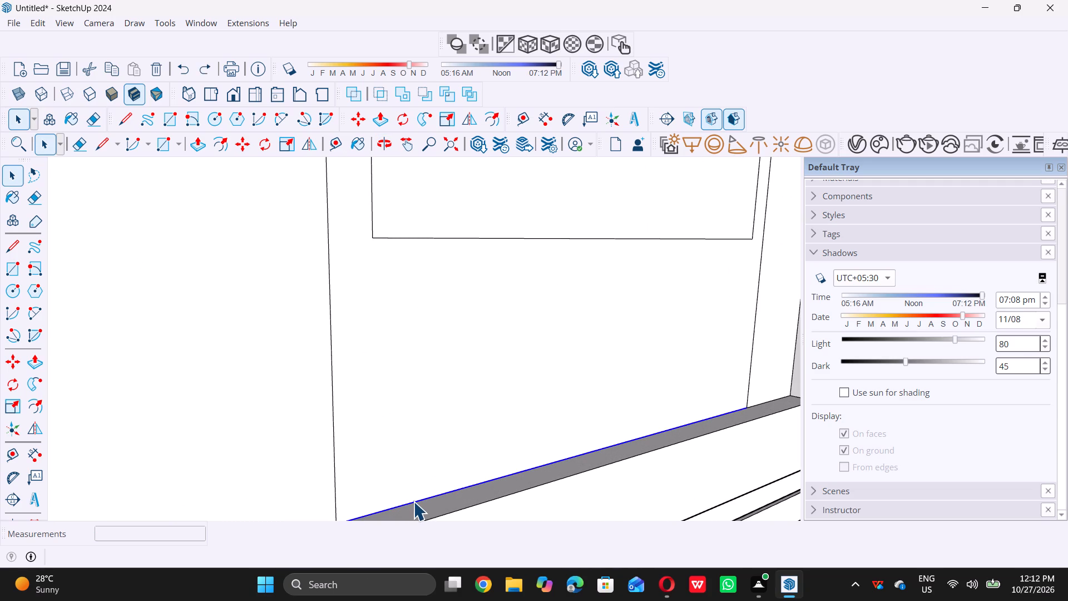
{"action": "key", "text": "m"}
{"action": "scroll", "coordinate": [440, 477], "scroll_direction": "down", "scroll_amount": 5}
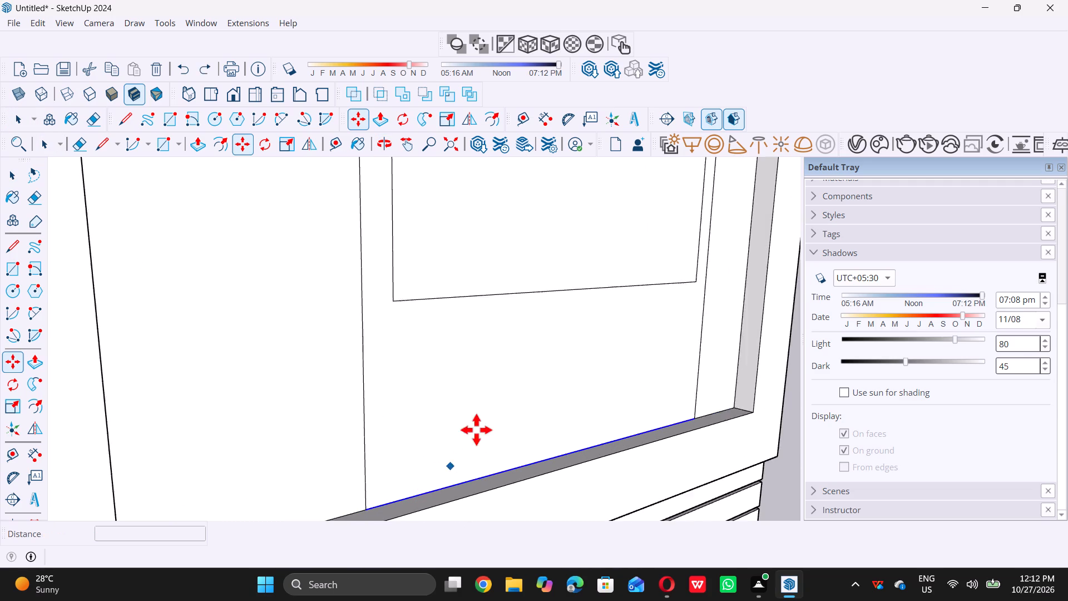
{"action": "left_click", "coordinate": [382, 499]}
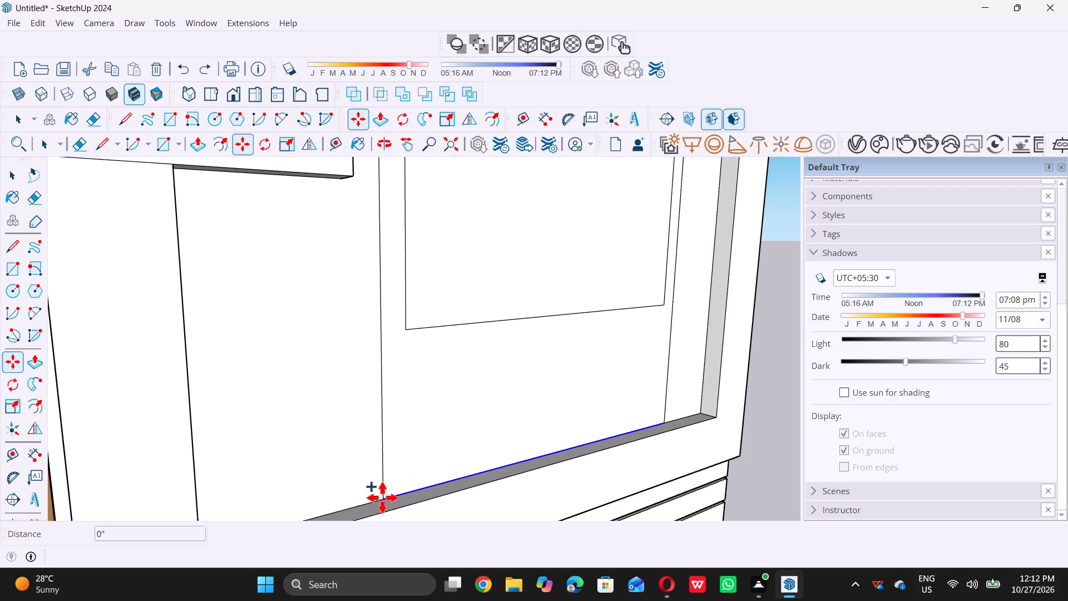
{"action": "scroll", "coordinate": [385, 333], "scroll_direction": "up", "scroll_amount": 2}
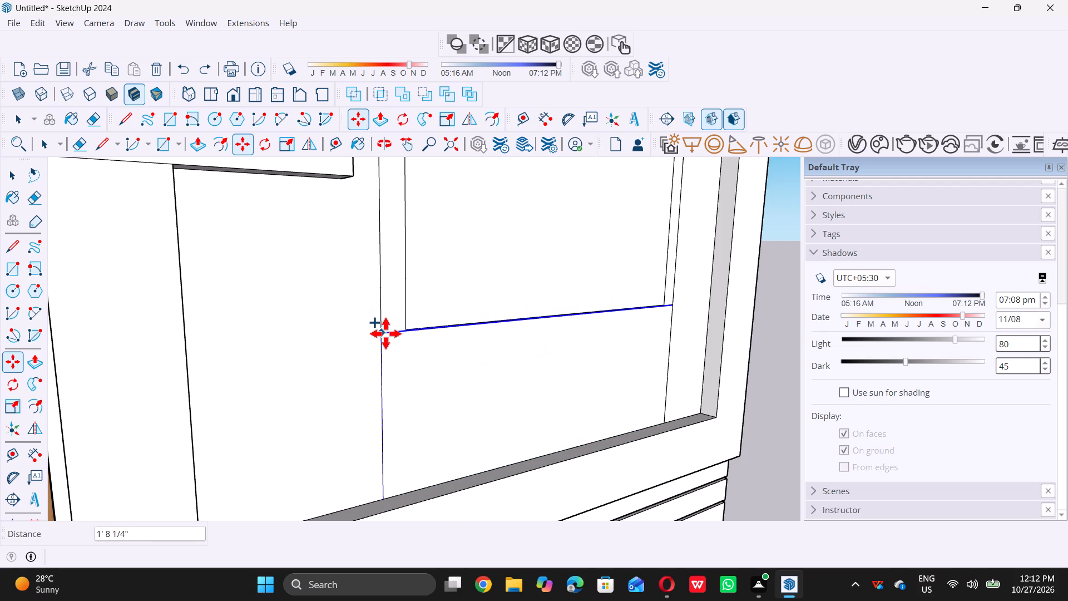
{"action": "scroll", "coordinate": [385, 333], "scroll_direction": "up", "scroll_amount": 2}
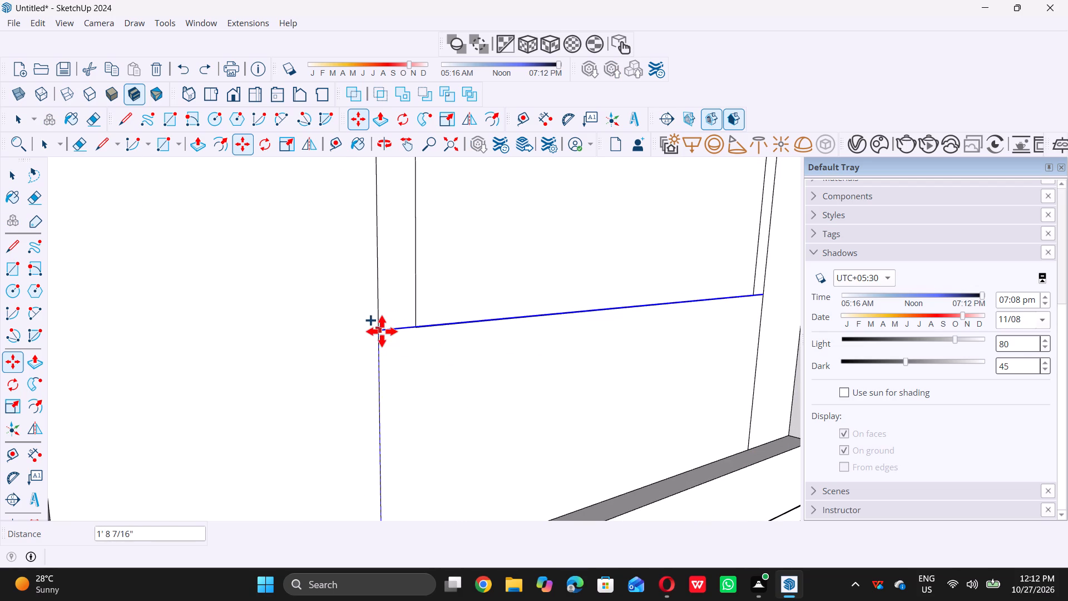
{"action": "left_click", "coordinate": [382, 331]}
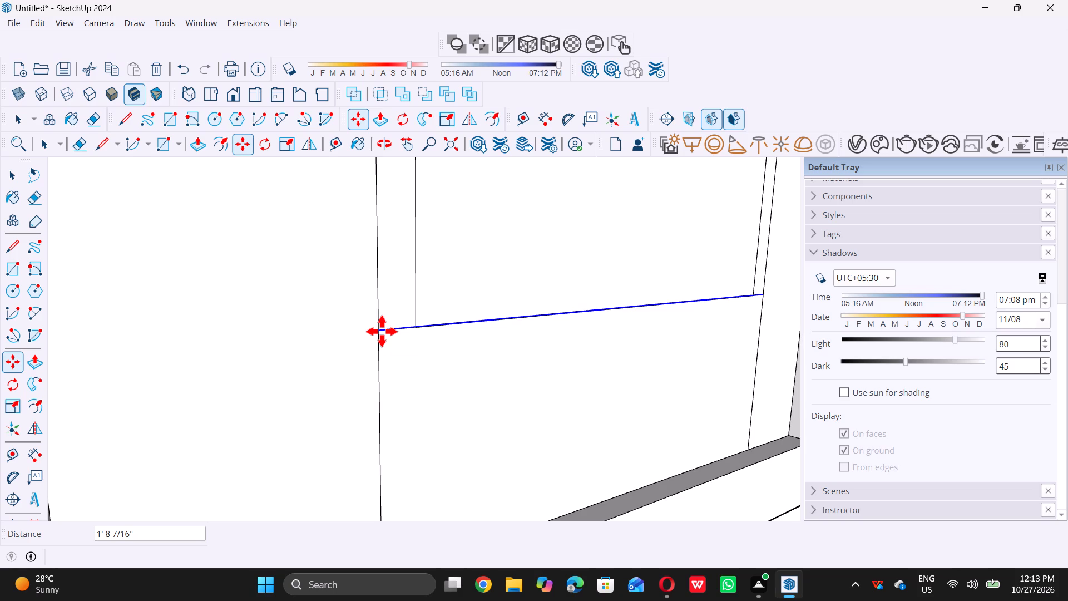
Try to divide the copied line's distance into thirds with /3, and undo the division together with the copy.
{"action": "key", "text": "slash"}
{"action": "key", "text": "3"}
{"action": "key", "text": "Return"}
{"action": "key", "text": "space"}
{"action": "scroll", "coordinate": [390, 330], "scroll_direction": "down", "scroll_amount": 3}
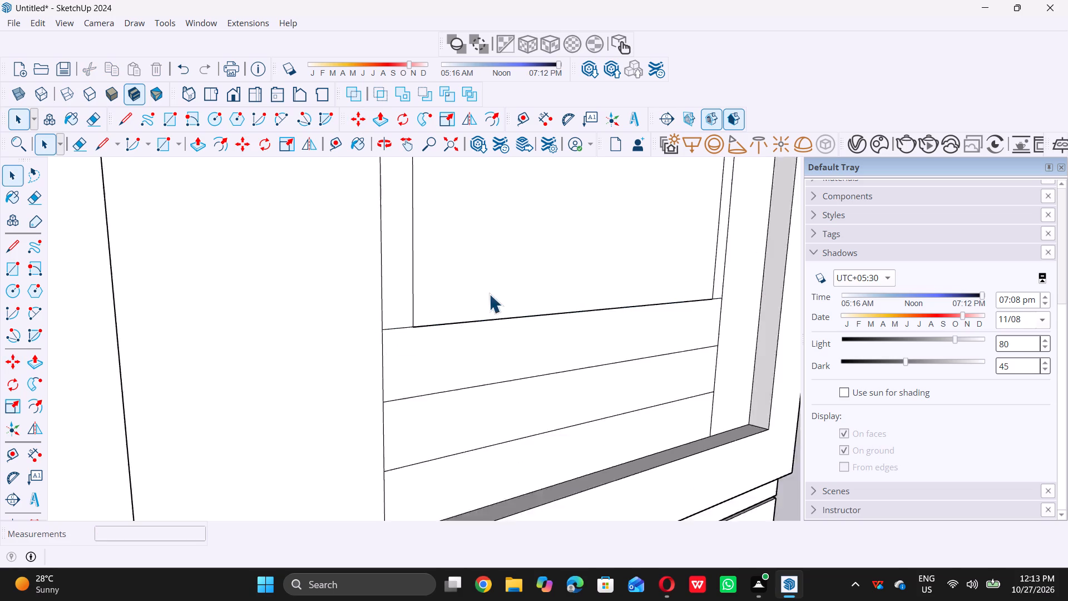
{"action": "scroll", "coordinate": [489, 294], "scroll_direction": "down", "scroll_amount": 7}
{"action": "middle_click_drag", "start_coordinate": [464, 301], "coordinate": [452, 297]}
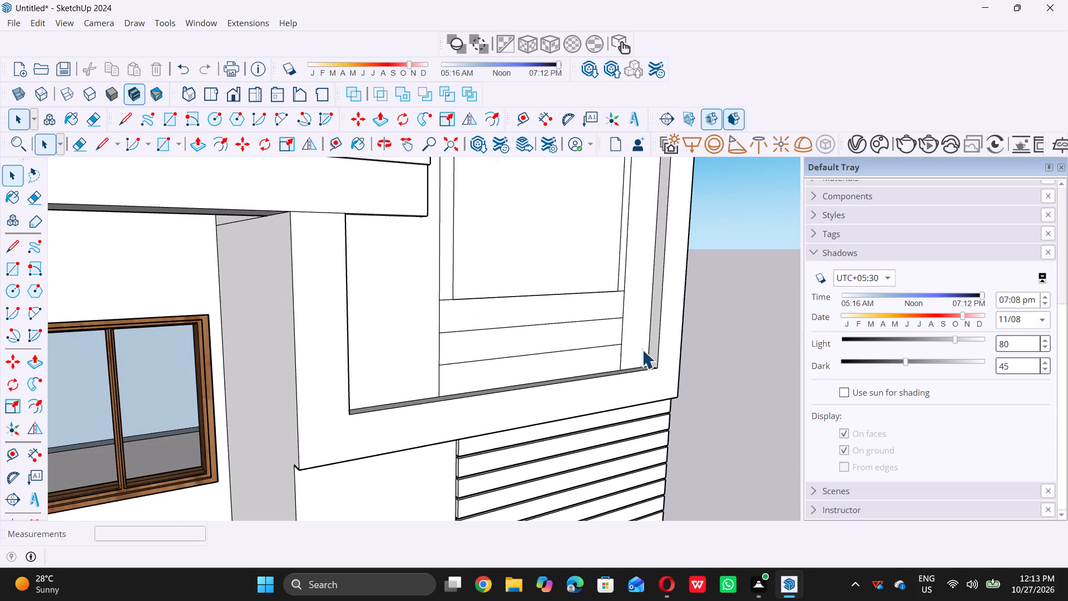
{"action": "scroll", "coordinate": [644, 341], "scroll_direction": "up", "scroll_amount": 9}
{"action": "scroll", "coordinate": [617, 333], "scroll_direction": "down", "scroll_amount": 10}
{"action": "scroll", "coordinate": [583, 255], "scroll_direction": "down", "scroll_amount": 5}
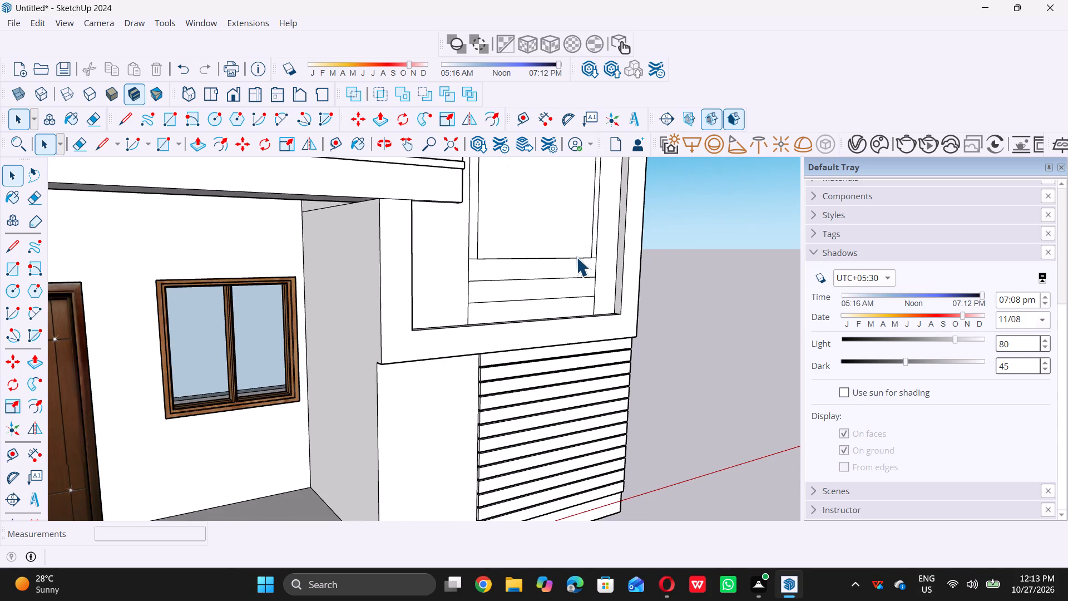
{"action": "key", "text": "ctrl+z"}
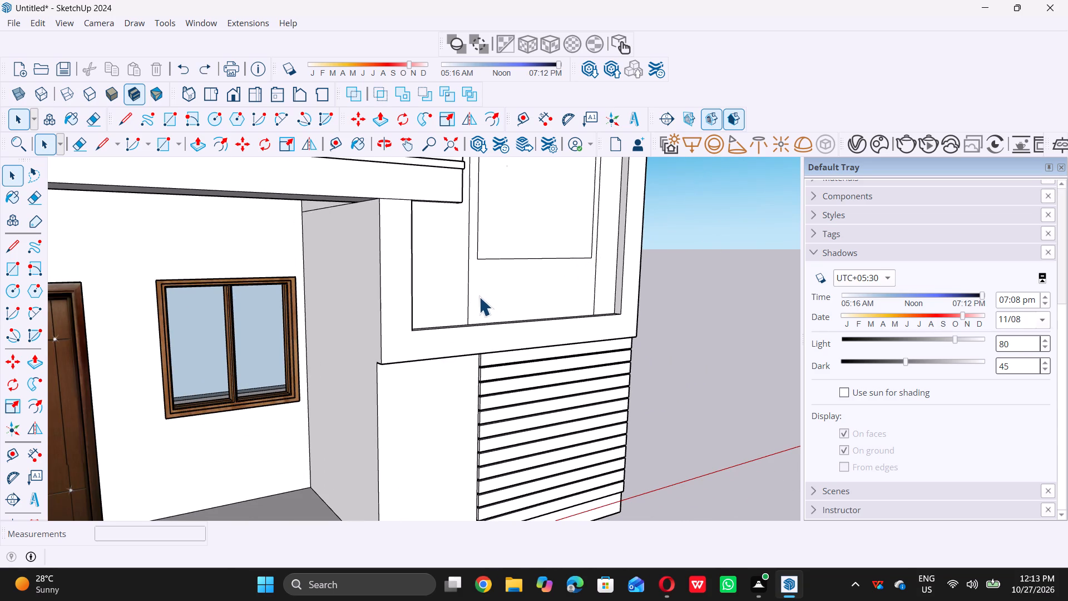
Copy the bottom edge segment between the dividing lines about 1' 8 3/8" up to the lower panel's bottom edge and divide it with /5.
{"action": "middle_click_drag", "start_coordinate": [479, 297], "coordinate": [484, 334]}
{"action": "scroll", "coordinate": [481, 335], "scroll_direction": "up", "scroll_amount": 10}
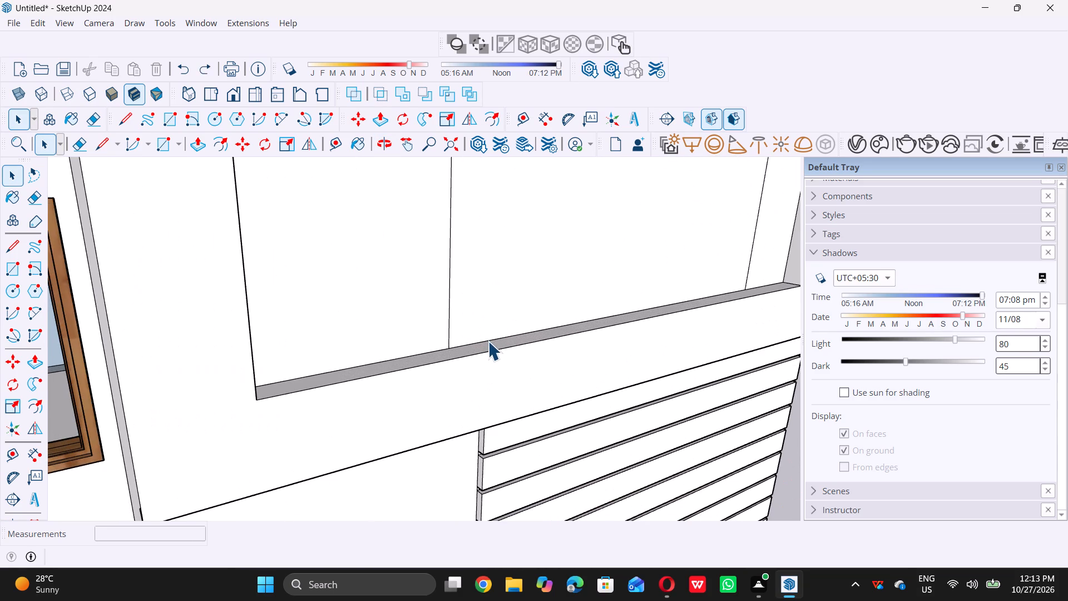
{"action": "left_click", "coordinate": [488, 341]}
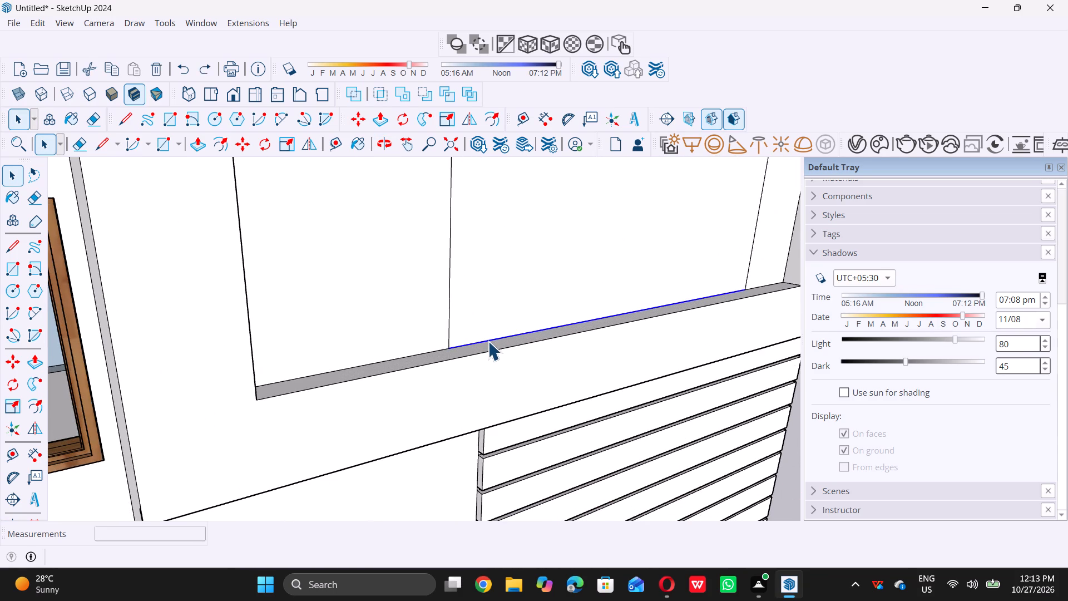
{"action": "key", "text": "m"}
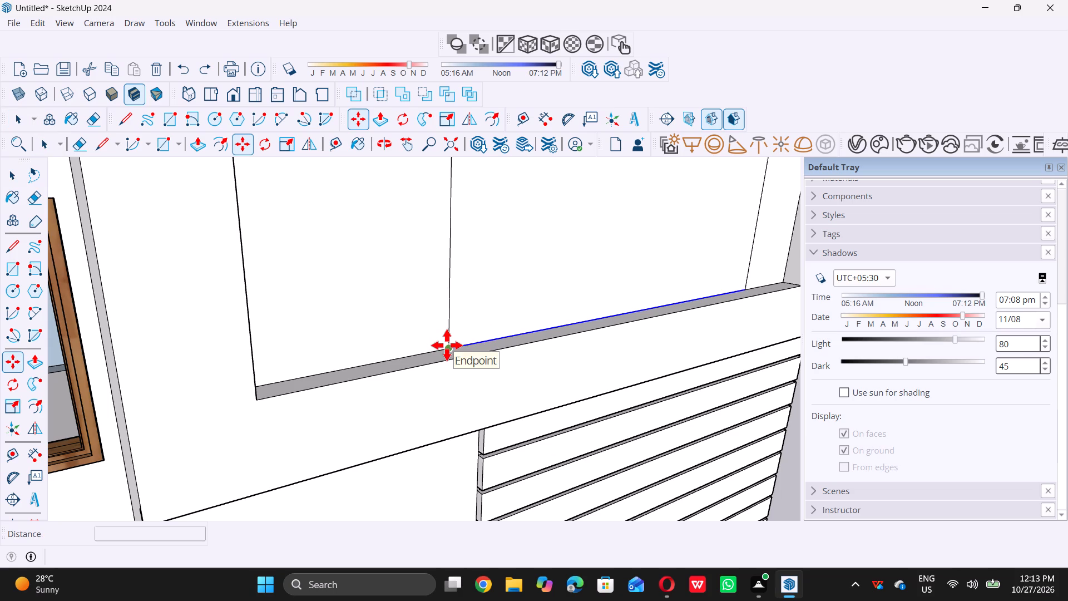
{"action": "left_click", "coordinate": [447, 345]}
{"action": "scroll", "coordinate": [447, 345], "scroll_direction": "down", "scroll_amount": 8}
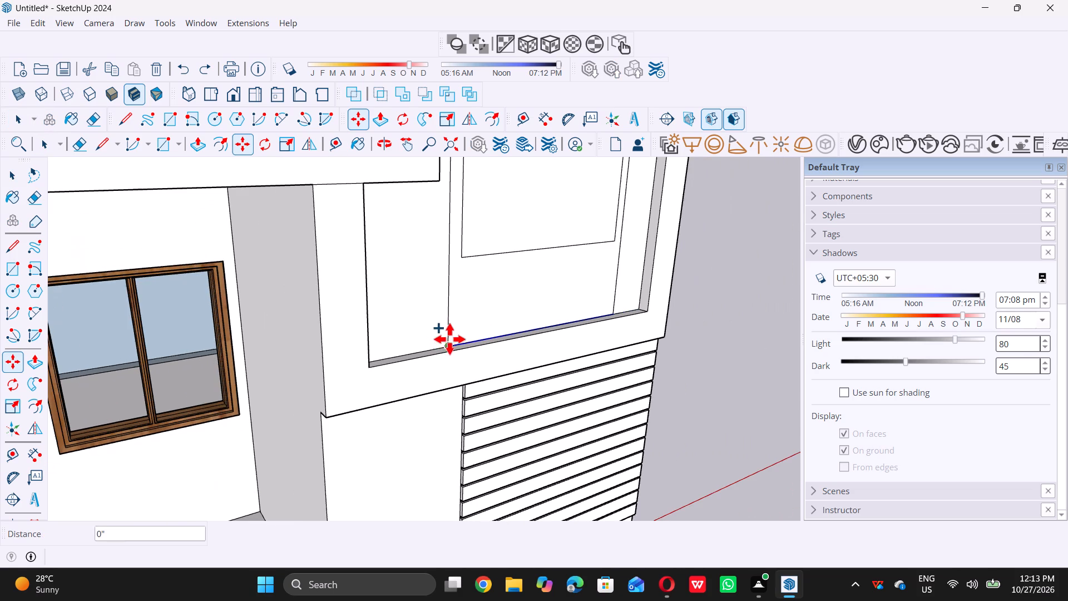
{"action": "scroll", "coordinate": [449, 264], "scroll_direction": "up", "scroll_amount": 5}
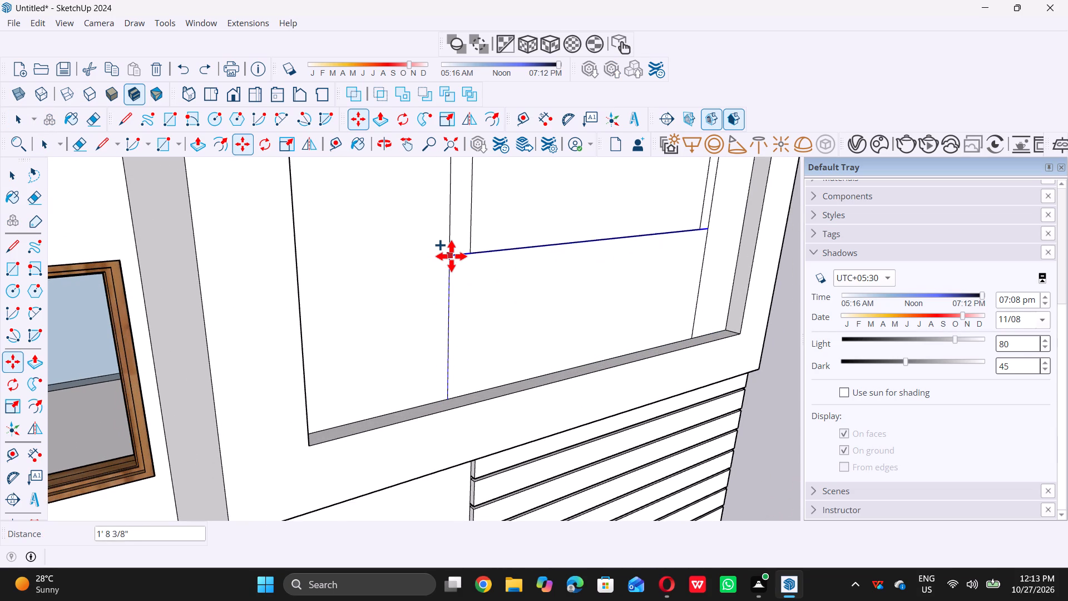
{"action": "left_click", "coordinate": [451, 256]}
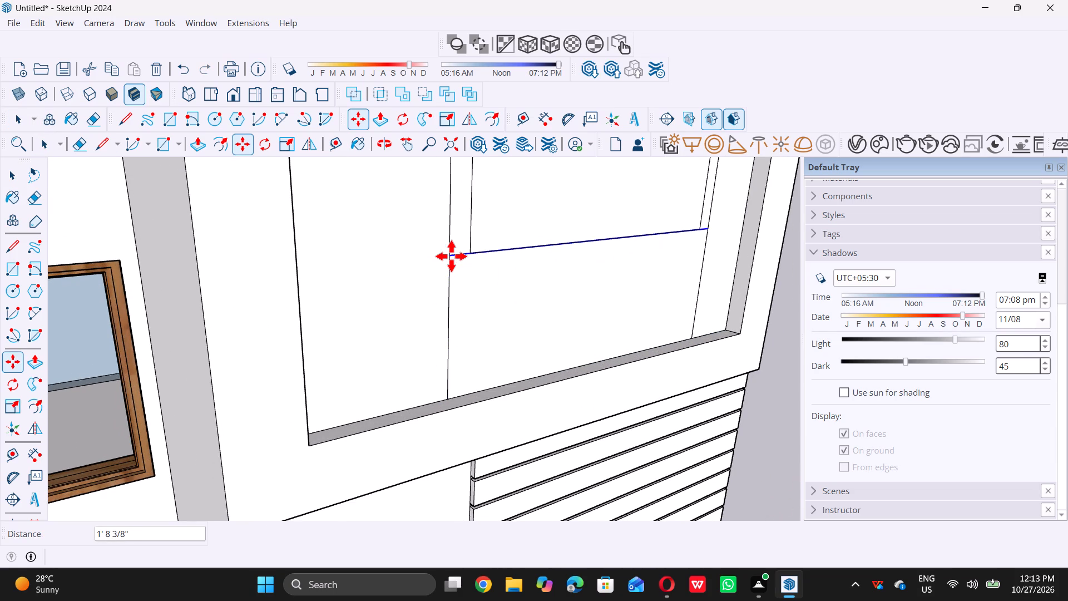
{"action": "type", "text": "/5"}
{"action": "key", "text": "Return"}
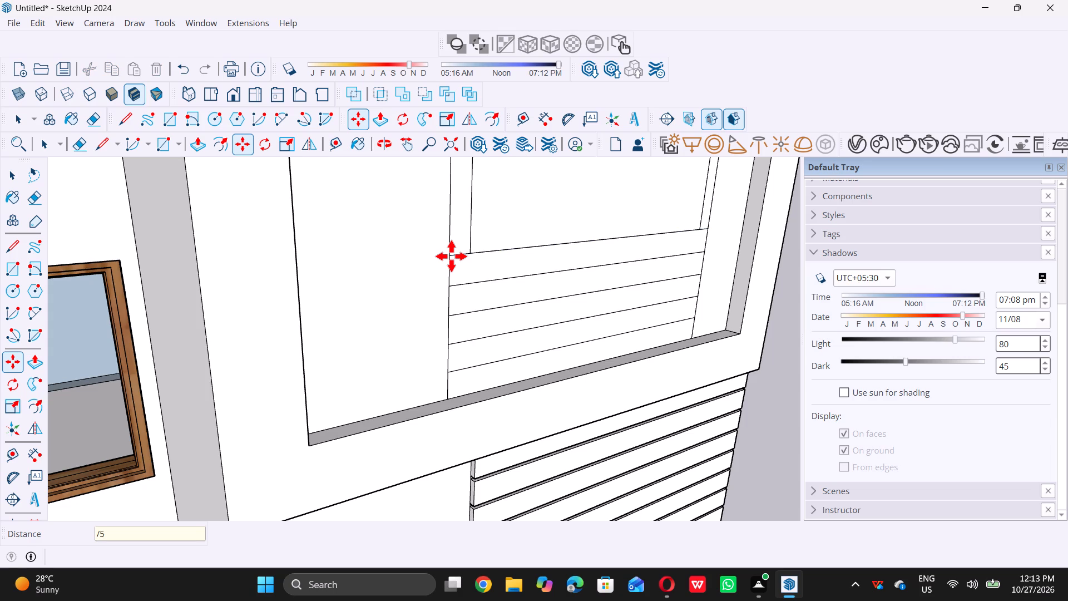
{"action": "key", "text": "space"}
Draw a line about 10 9/16" long extending the lower panel's bottom edge from the right dividing line to the recess's side wall.
{"action": "scroll", "coordinate": [461, 282], "scroll_direction": "down", "scroll_amount": 5}
{"action": "middle_click_drag", "start_coordinate": [474, 298], "coordinate": [389, 194]}
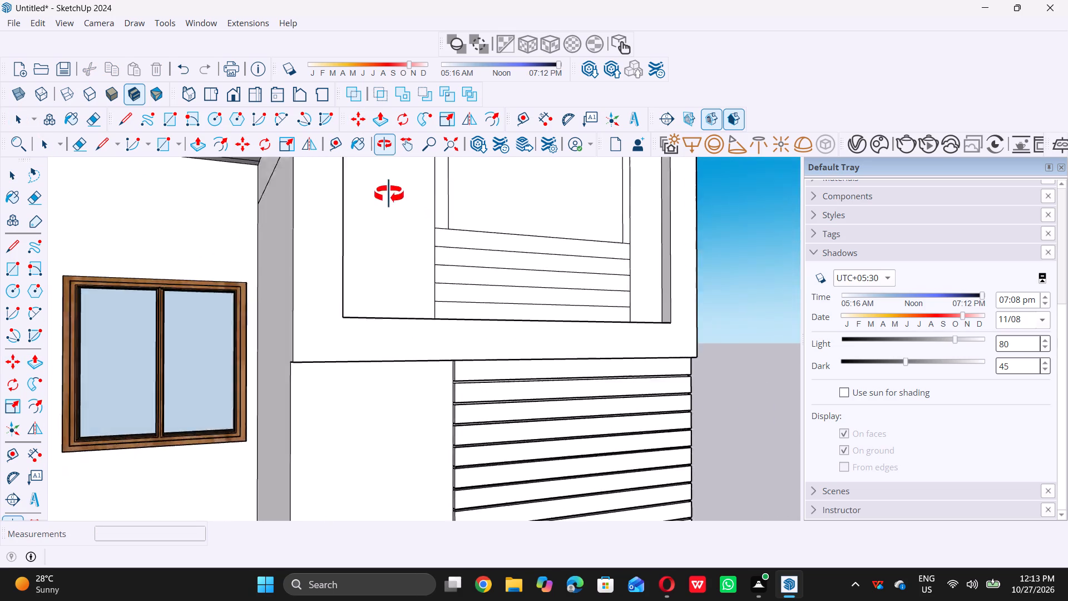
{"action": "middle_click_drag", "start_coordinate": [389, 194], "coordinate": [489, 243]}
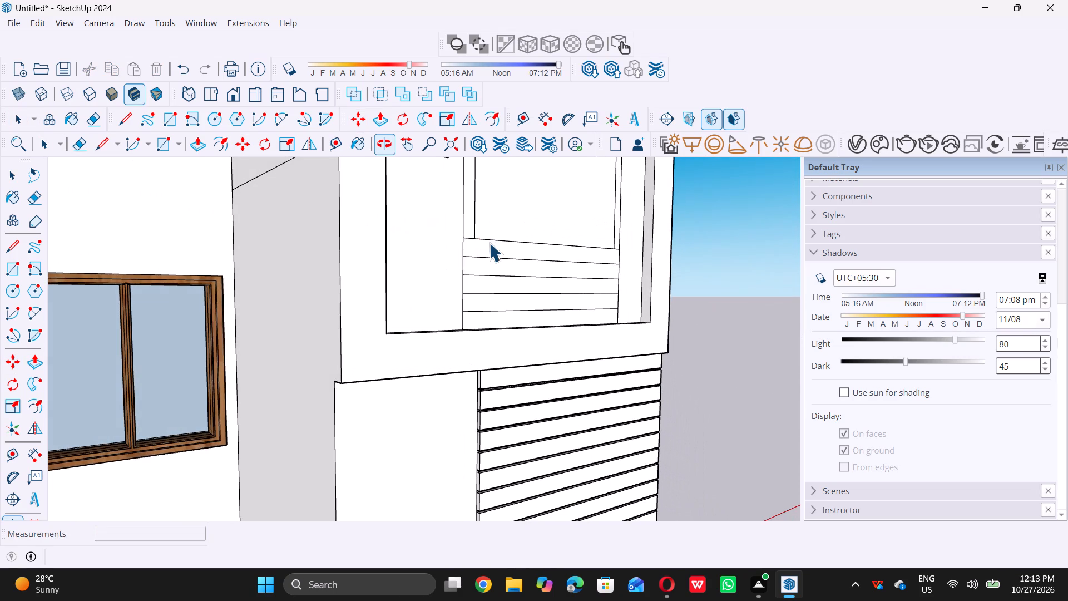
{"action": "scroll", "coordinate": [486, 287], "scroll_direction": "up", "scroll_amount": 5}
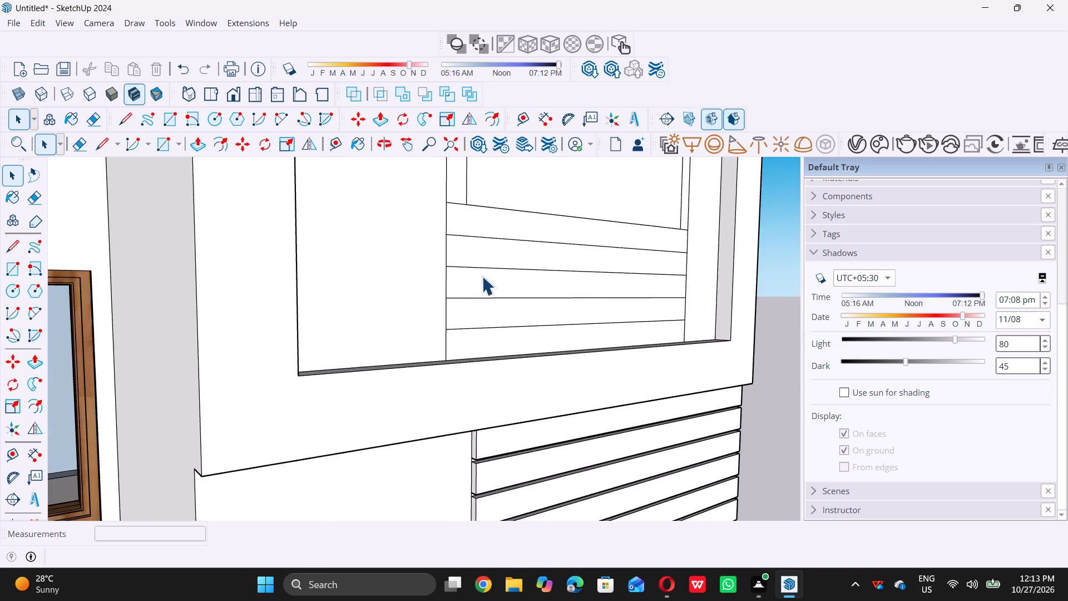
{"action": "scroll", "coordinate": [479, 273], "scroll_direction": "up", "scroll_amount": 2}
{"action": "scroll", "coordinate": [644, 272], "scroll_direction": "down", "scroll_amount": 4}
{"action": "middle_click_drag", "start_coordinate": [647, 273], "coordinate": [553, 265]}
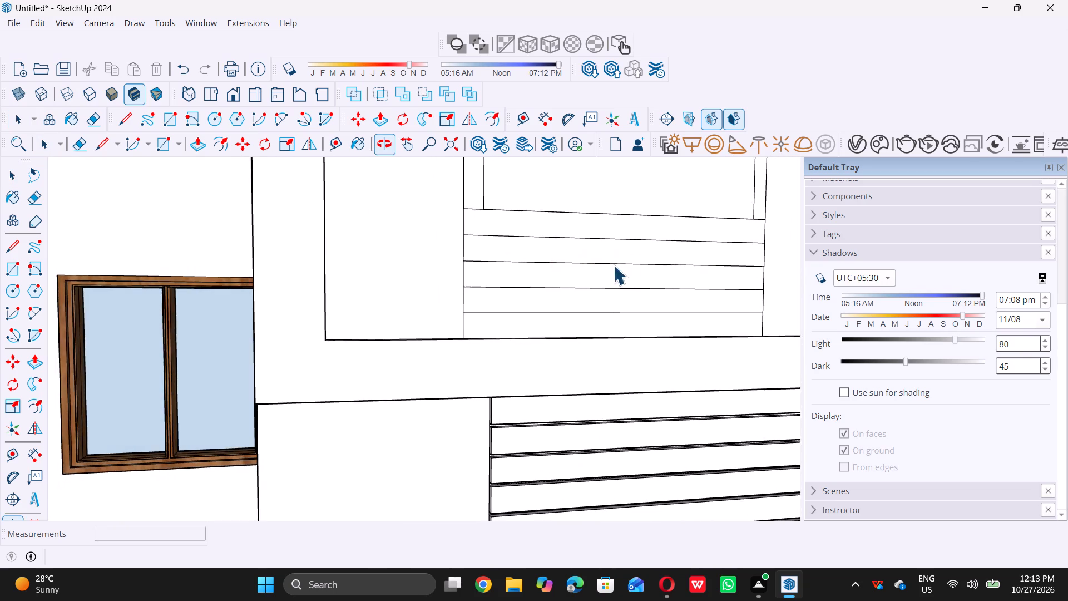
{"action": "scroll", "coordinate": [599, 279], "scroll_direction": "down", "scroll_amount": 5}
{"action": "scroll", "coordinate": [724, 261], "scroll_direction": "up", "scroll_amount": 9}
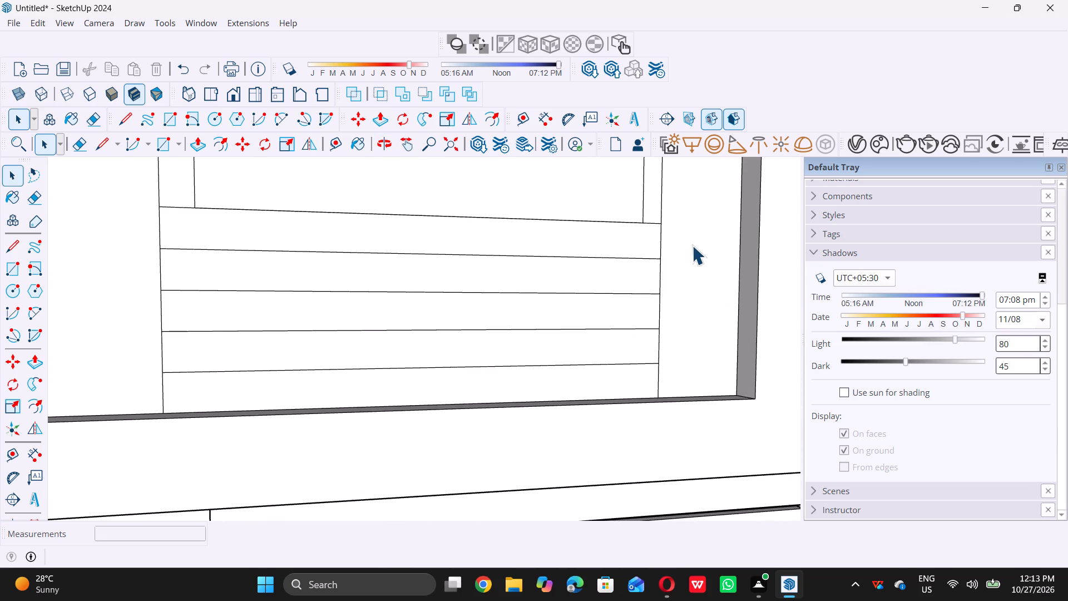
{"action": "key", "text": "l"}
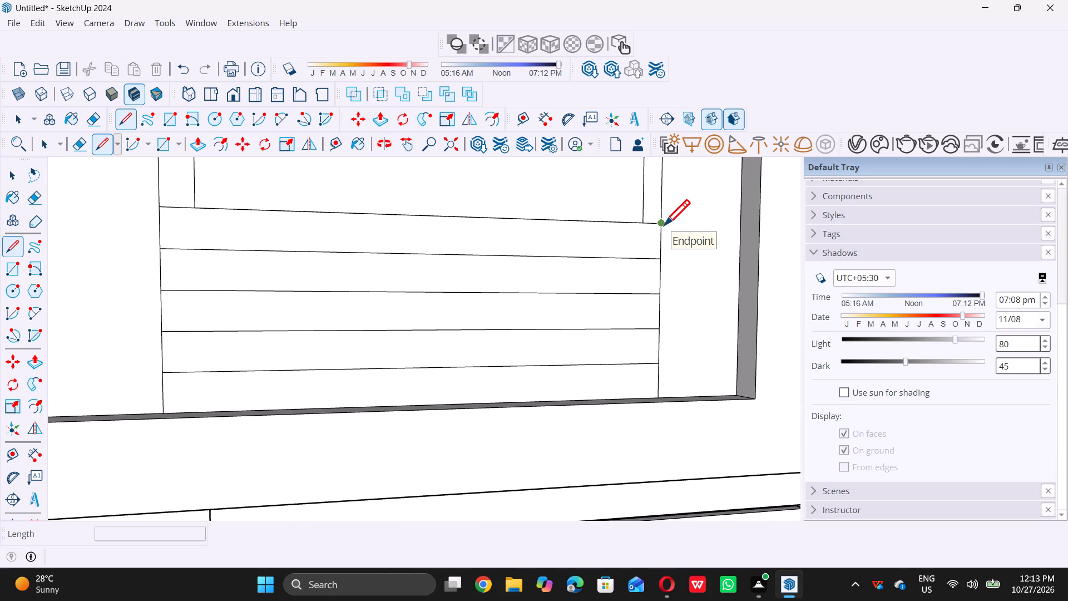
{"action": "double_click", "coordinate": [664, 225]}
{"action": "left_click", "coordinate": [742, 229]}
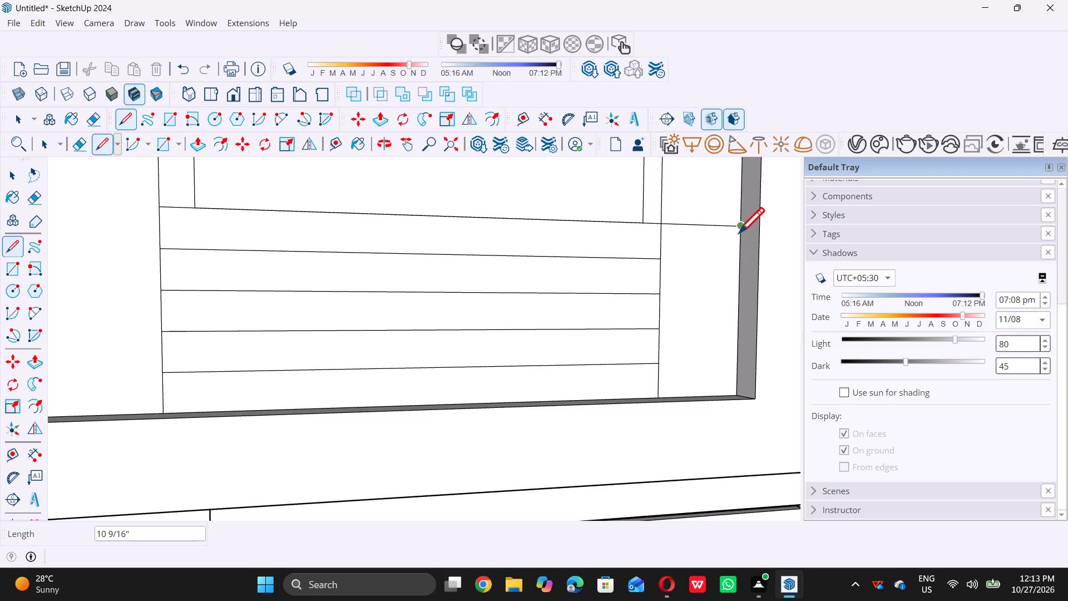
{"action": "key", "text": "space"}
Extend the four horizontal lines below the panel from the right dividing line to the recess's side wall, each about 10 9/16" long.
{"action": "key", "text": "l"}
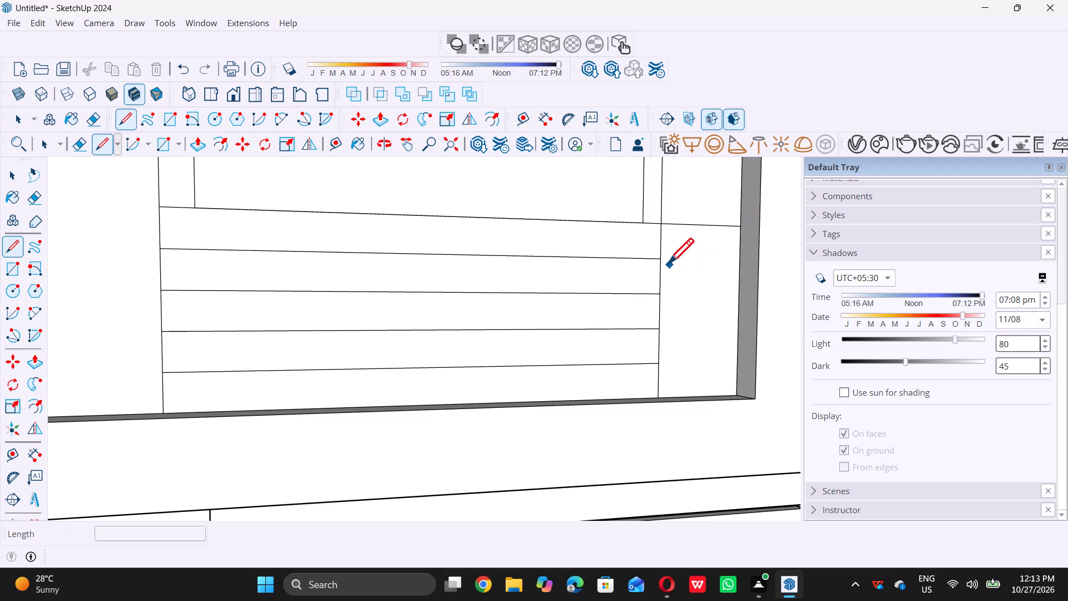
{"action": "double_click", "coordinate": [662, 257]}
{"action": "left_click", "coordinate": [738, 260]}
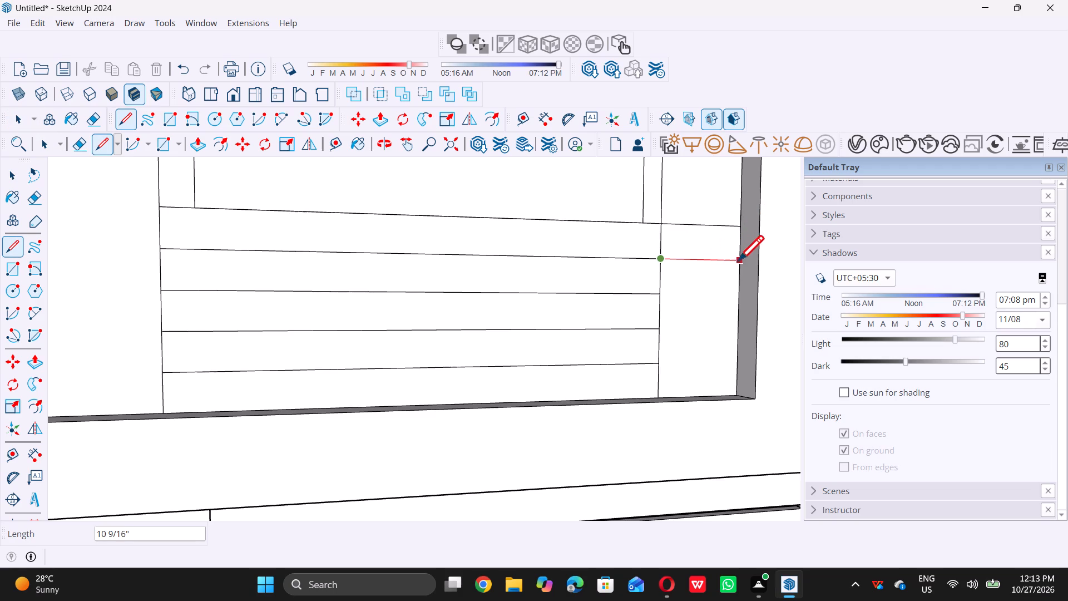
{"action": "left_click", "coordinate": [659, 293]}
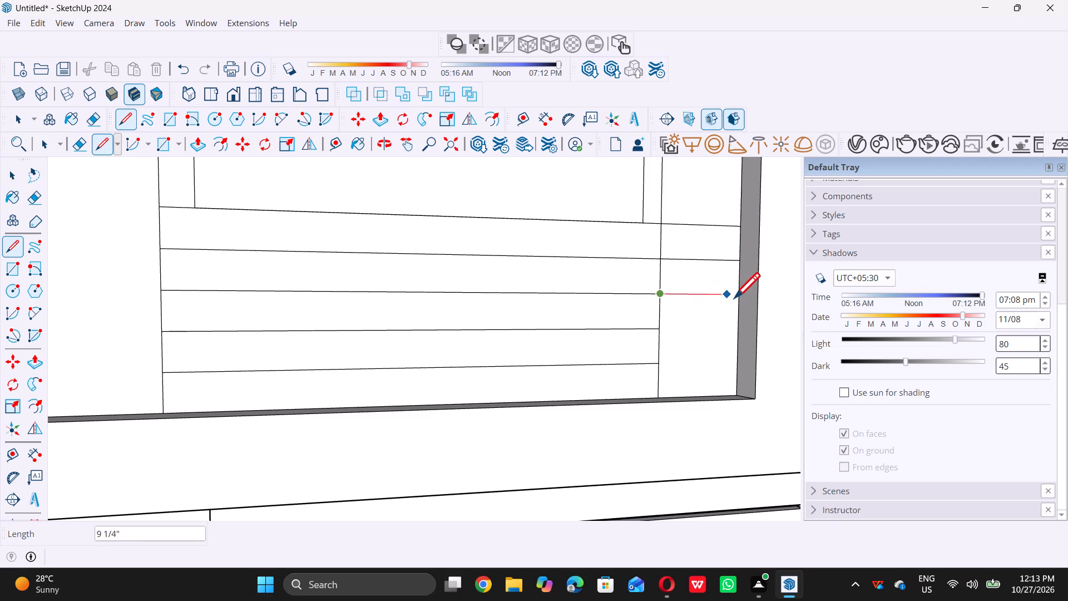
{"action": "left_click", "coordinate": [741, 298]}
{"action": "left_click", "coordinate": [658, 329]}
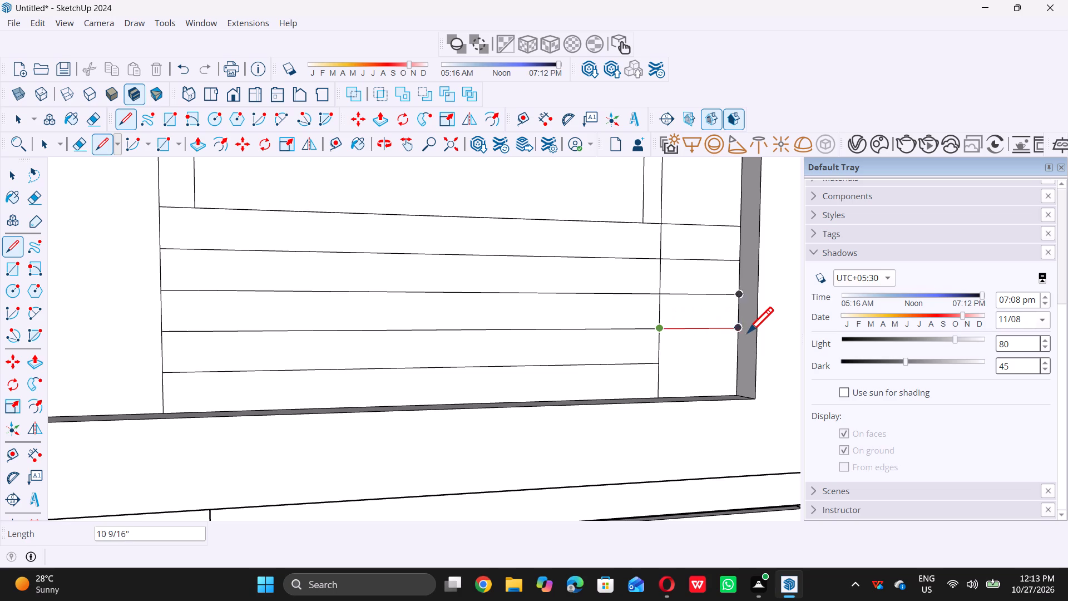
{"action": "left_click", "coordinate": [748, 333]}
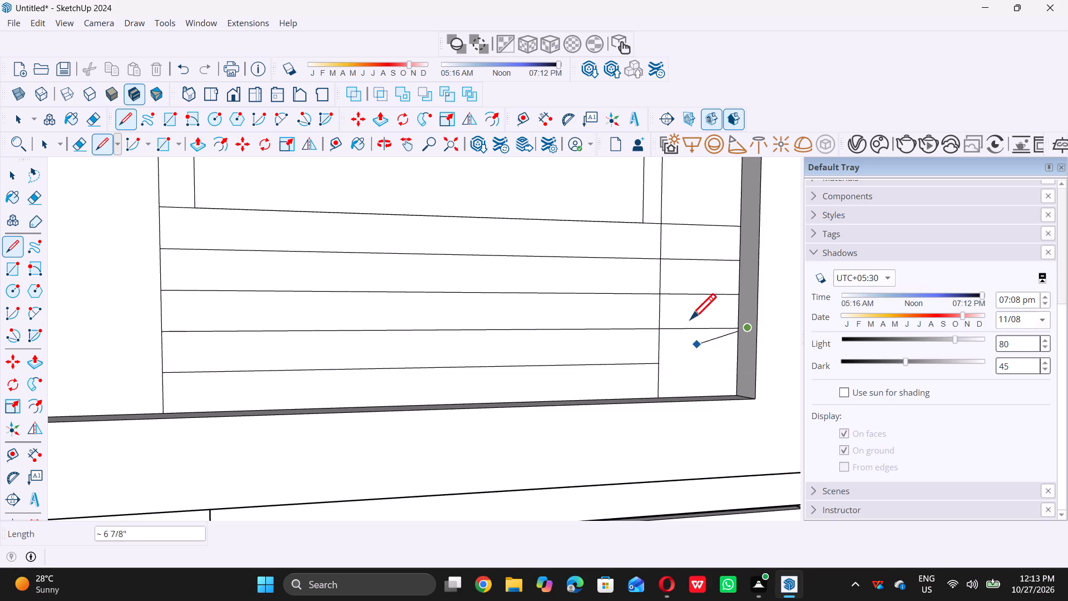
{"action": "scroll", "coordinate": [689, 306], "scroll_direction": "down", "scroll_amount": 5}
{"action": "key", "text": "space"}
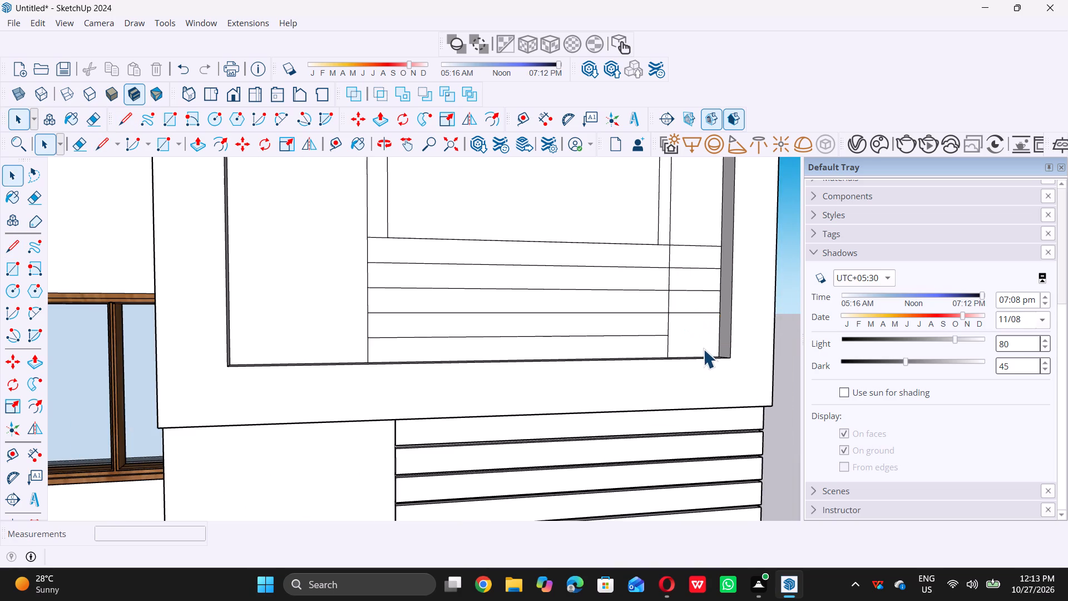
{"action": "key", "text": "l"}
{"action": "left_click", "coordinate": [668, 337]}
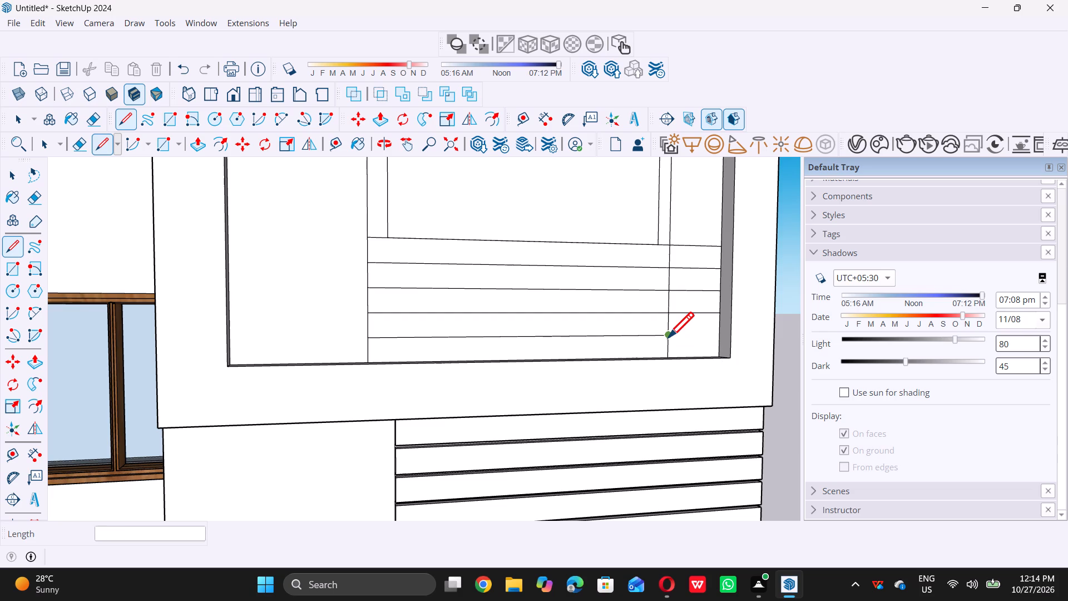
{"action": "left_click", "coordinate": [719, 336]}
{"action": "key", "text": "space"}
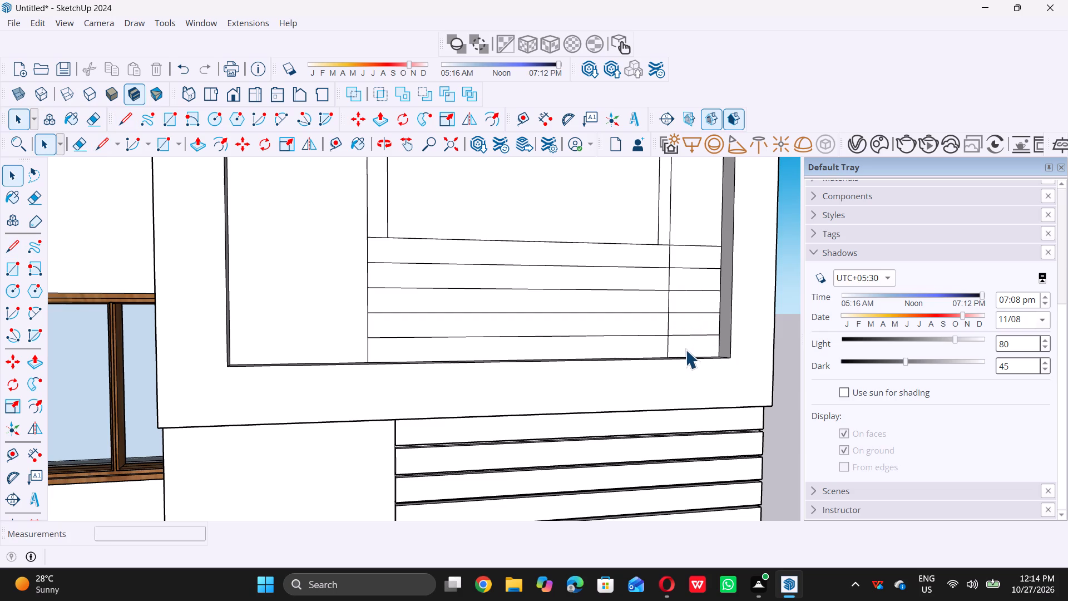
Erase the five segments of the right vertical dividing line that cross the horizontal bands below the lower panel.
{"action": "key", "text": "e"}
{"action": "scroll", "coordinate": [673, 262], "scroll_direction": "up", "scroll_amount": 6}
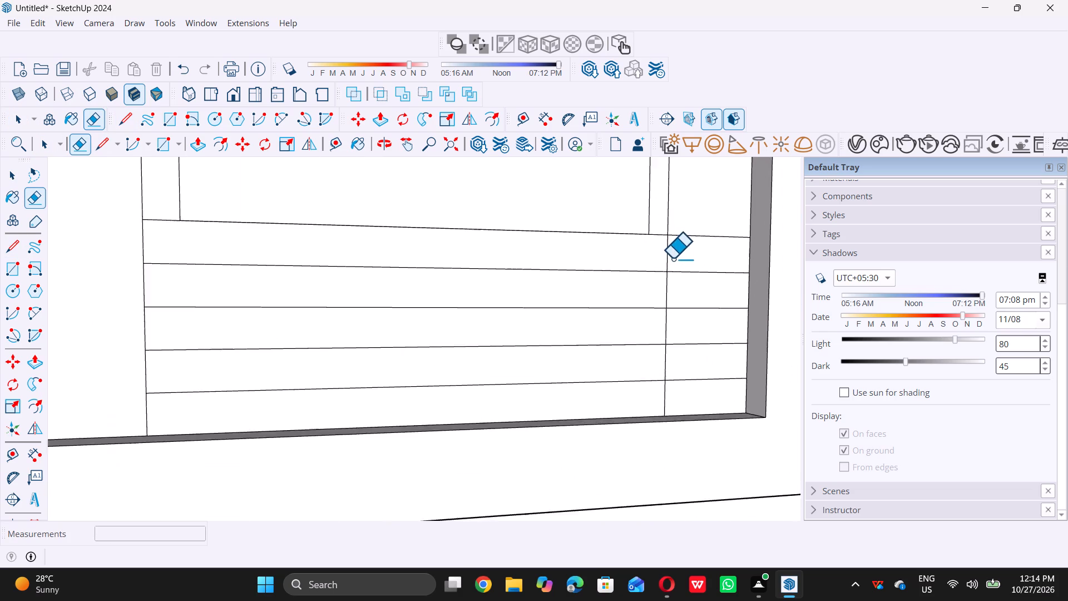
{"action": "scroll", "coordinate": [673, 258], "scroll_direction": "up", "scroll_amount": 2}
{"action": "left_click", "coordinate": [667, 247]}
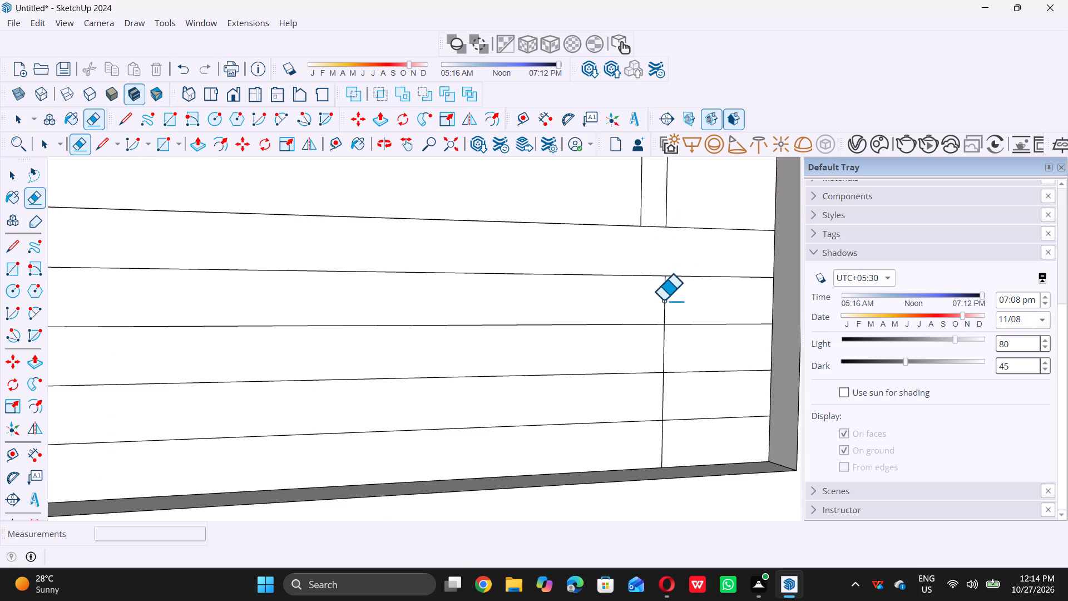
{"action": "left_click", "coordinate": [664, 302]}
{"action": "scroll", "coordinate": [669, 290], "scroll_direction": "down", "scroll_amount": 10}
{"action": "scroll", "coordinate": [669, 304], "scroll_direction": "up", "scroll_amount": 3}
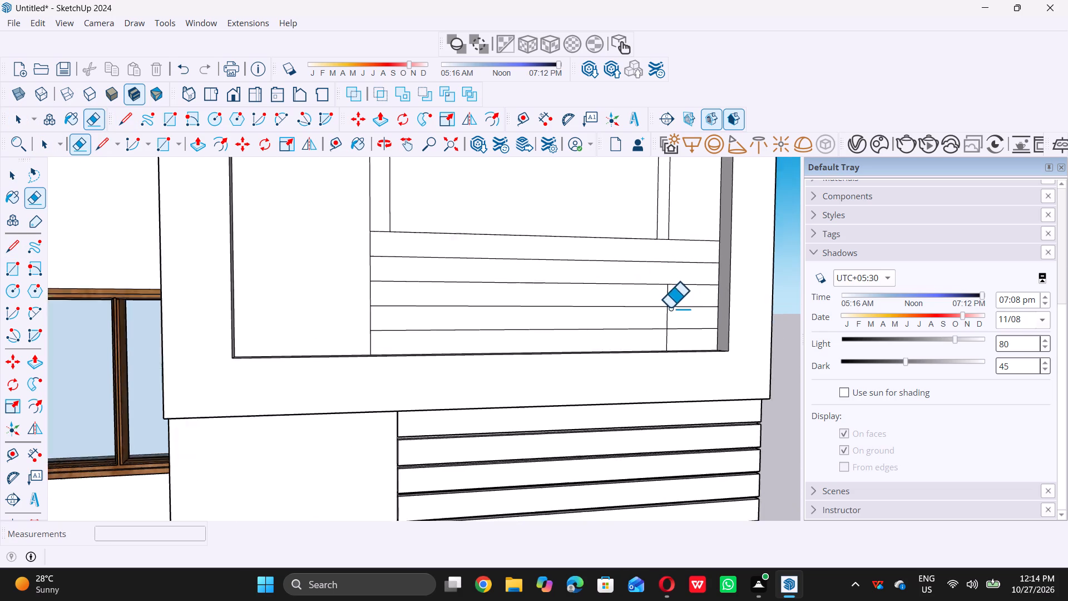
{"action": "scroll", "coordinate": [670, 308], "scroll_direction": "up", "scroll_amount": 6}
{"action": "left_click", "coordinate": [664, 290]}
{"action": "scroll", "coordinate": [671, 276], "scroll_direction": "down", "scroll_amount": 8}
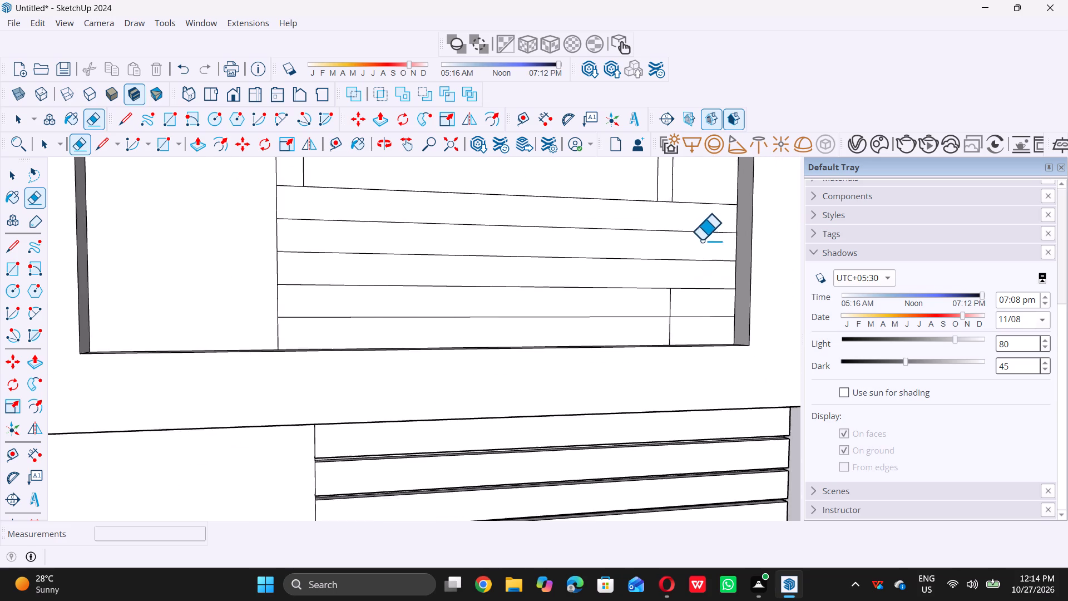
{"action": "scroll", "coordinate": [673, 298], "scroll_direction": "up", "scroll_amount": 7}
{"action": "left_click", "coordinate": [676, 288]}
{"action": "scroll", "coordinate": [676, 288], "scroll_direction": "down", "scroll_amount": 7}
{"action": "scroll", "coordinate": [678, 315], "scroll_direction": "up", "scroll_amount": 4}
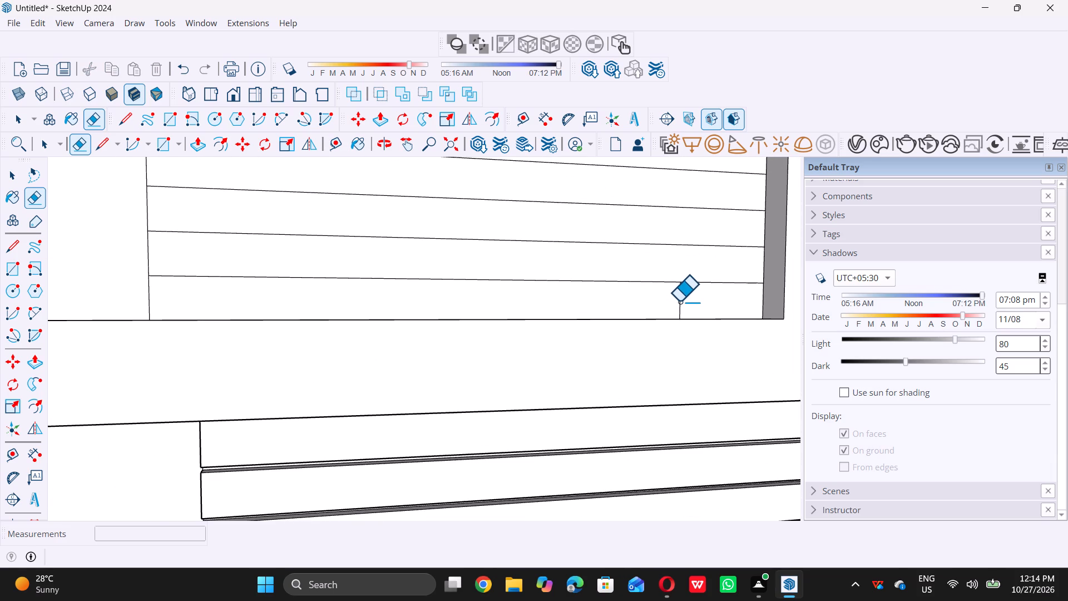
{"action": "left_click", "coordinate": [678, 301]}
{"action": "left_click", "coordinate": [679, 297]}
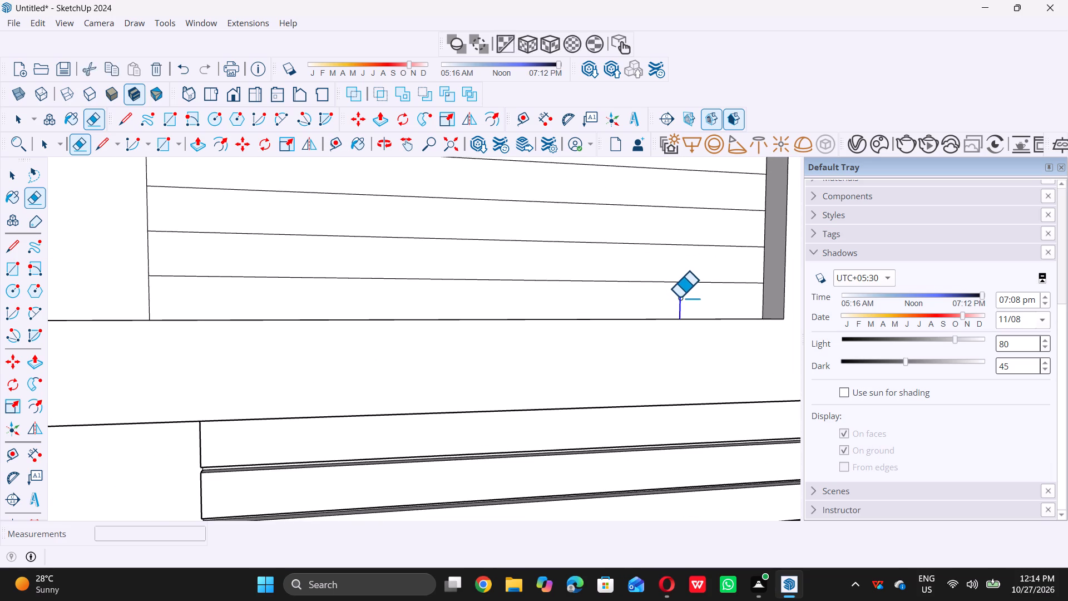
{"action": "scroll", "coordinate": [681, 325], "scroll_direction": "down", "scroll_amount": 11}
{"action": "key", "text": "space"}
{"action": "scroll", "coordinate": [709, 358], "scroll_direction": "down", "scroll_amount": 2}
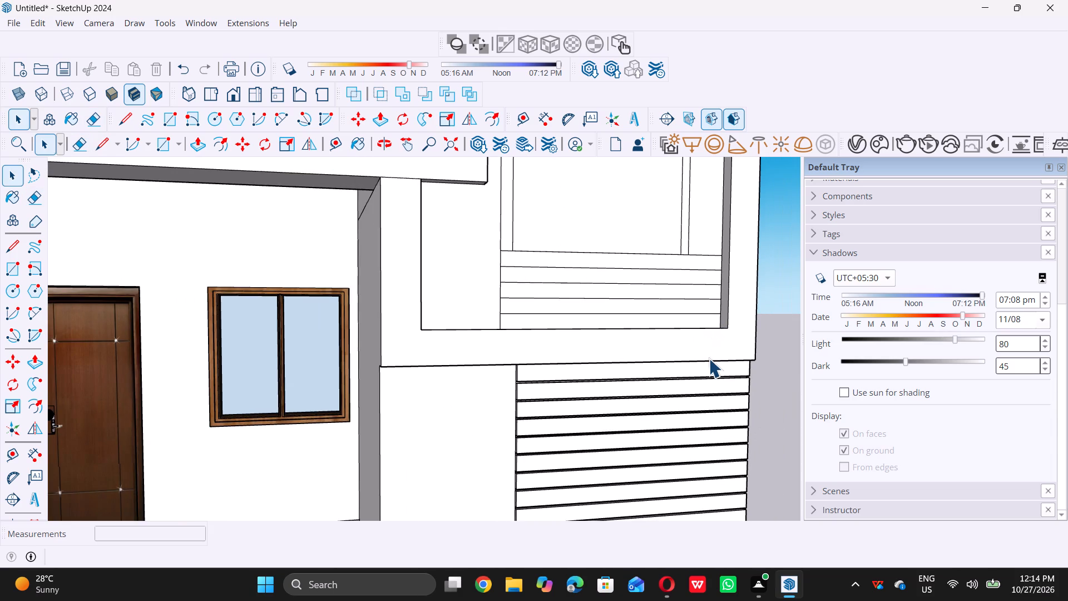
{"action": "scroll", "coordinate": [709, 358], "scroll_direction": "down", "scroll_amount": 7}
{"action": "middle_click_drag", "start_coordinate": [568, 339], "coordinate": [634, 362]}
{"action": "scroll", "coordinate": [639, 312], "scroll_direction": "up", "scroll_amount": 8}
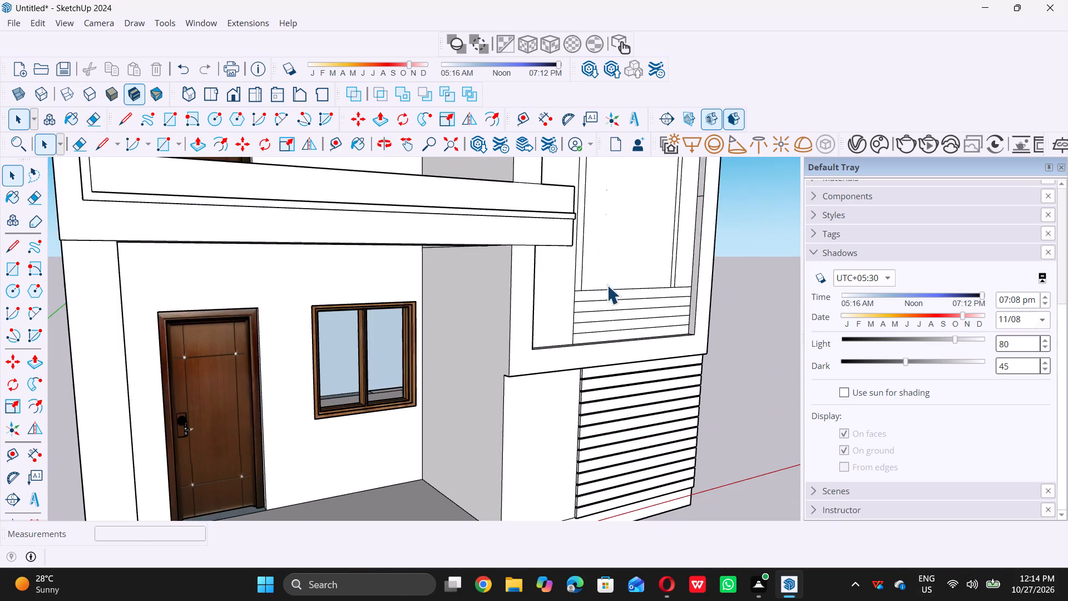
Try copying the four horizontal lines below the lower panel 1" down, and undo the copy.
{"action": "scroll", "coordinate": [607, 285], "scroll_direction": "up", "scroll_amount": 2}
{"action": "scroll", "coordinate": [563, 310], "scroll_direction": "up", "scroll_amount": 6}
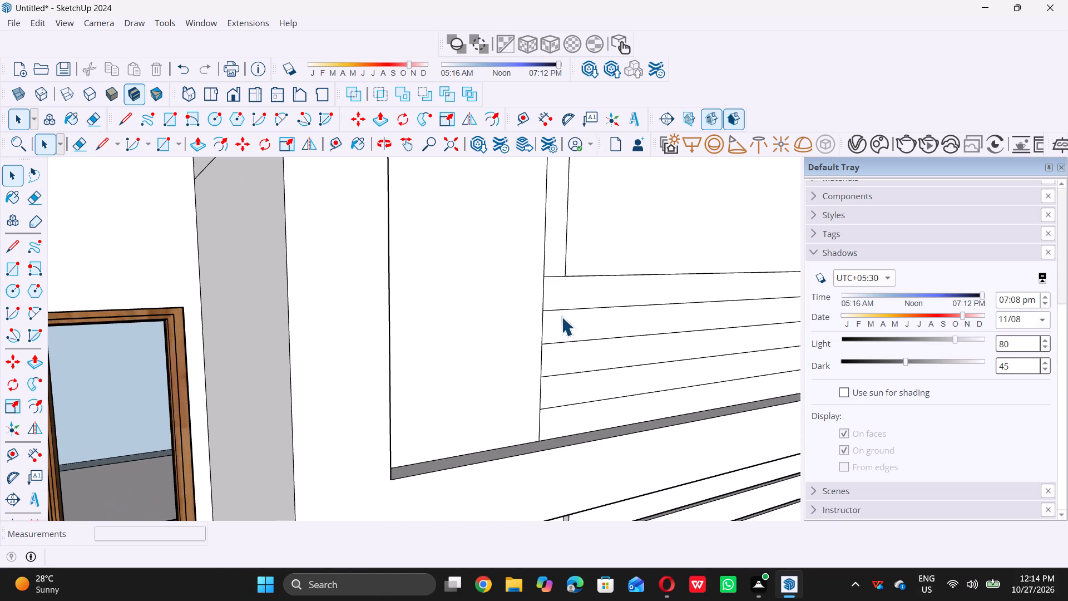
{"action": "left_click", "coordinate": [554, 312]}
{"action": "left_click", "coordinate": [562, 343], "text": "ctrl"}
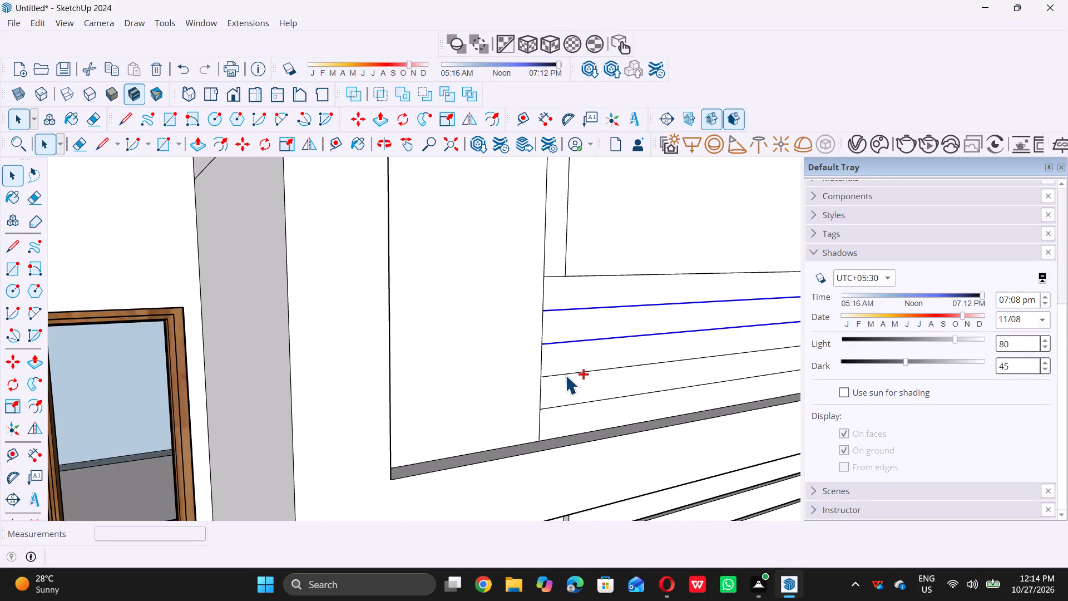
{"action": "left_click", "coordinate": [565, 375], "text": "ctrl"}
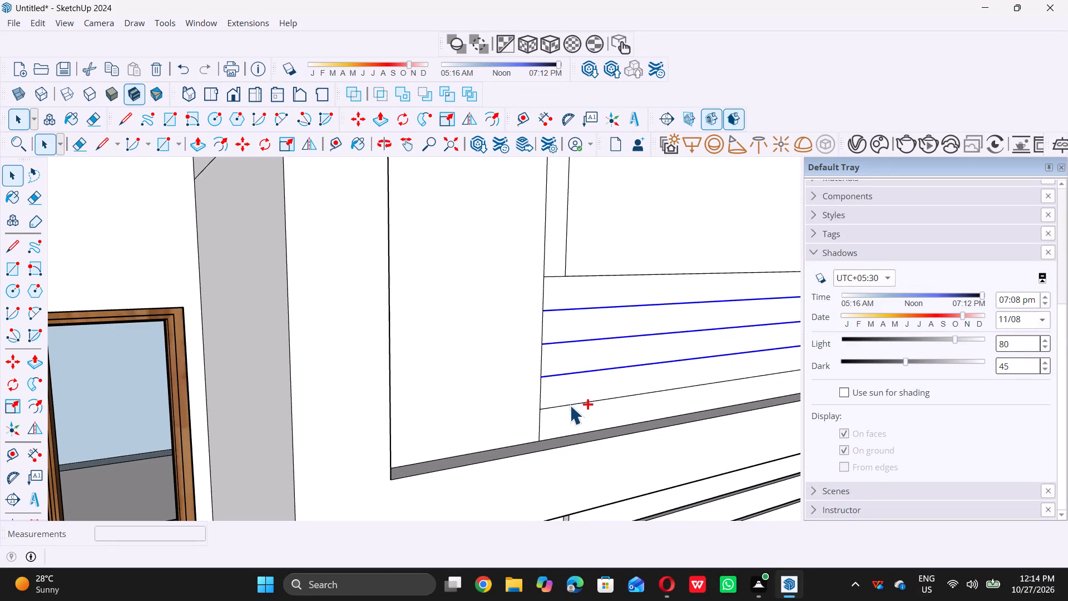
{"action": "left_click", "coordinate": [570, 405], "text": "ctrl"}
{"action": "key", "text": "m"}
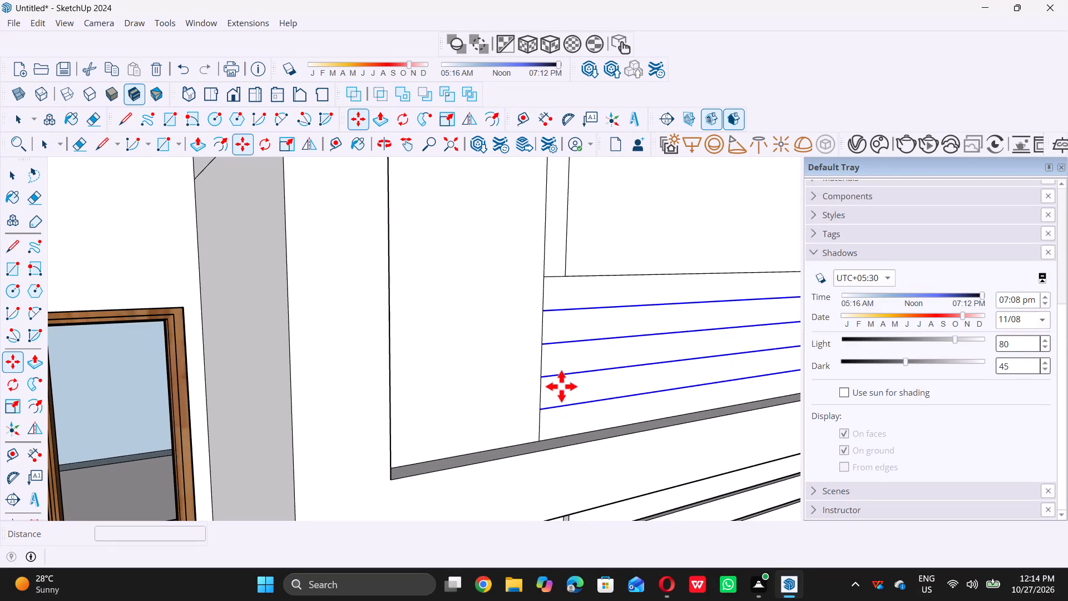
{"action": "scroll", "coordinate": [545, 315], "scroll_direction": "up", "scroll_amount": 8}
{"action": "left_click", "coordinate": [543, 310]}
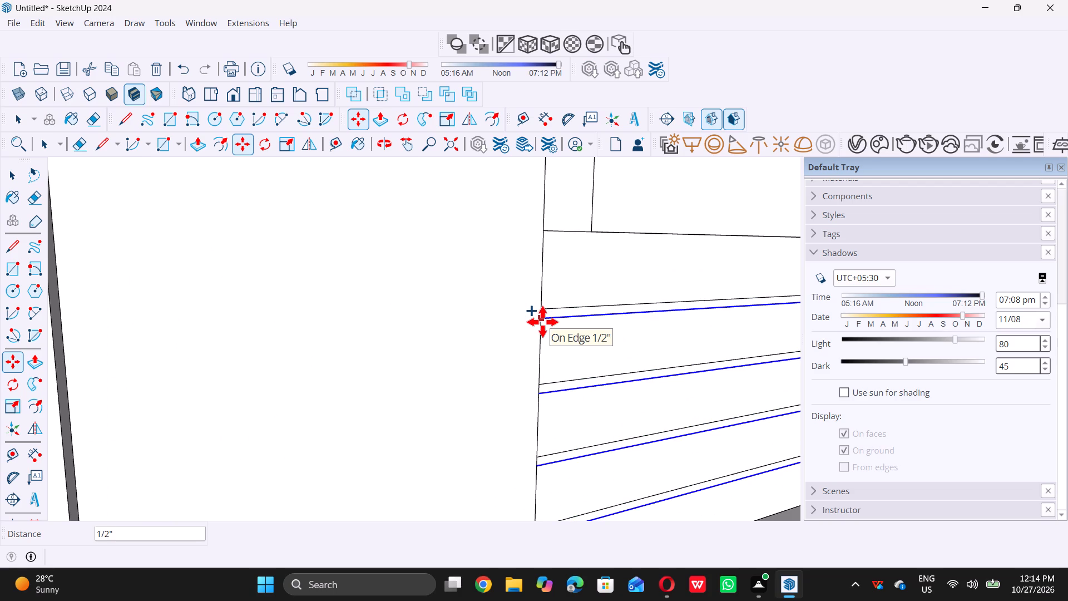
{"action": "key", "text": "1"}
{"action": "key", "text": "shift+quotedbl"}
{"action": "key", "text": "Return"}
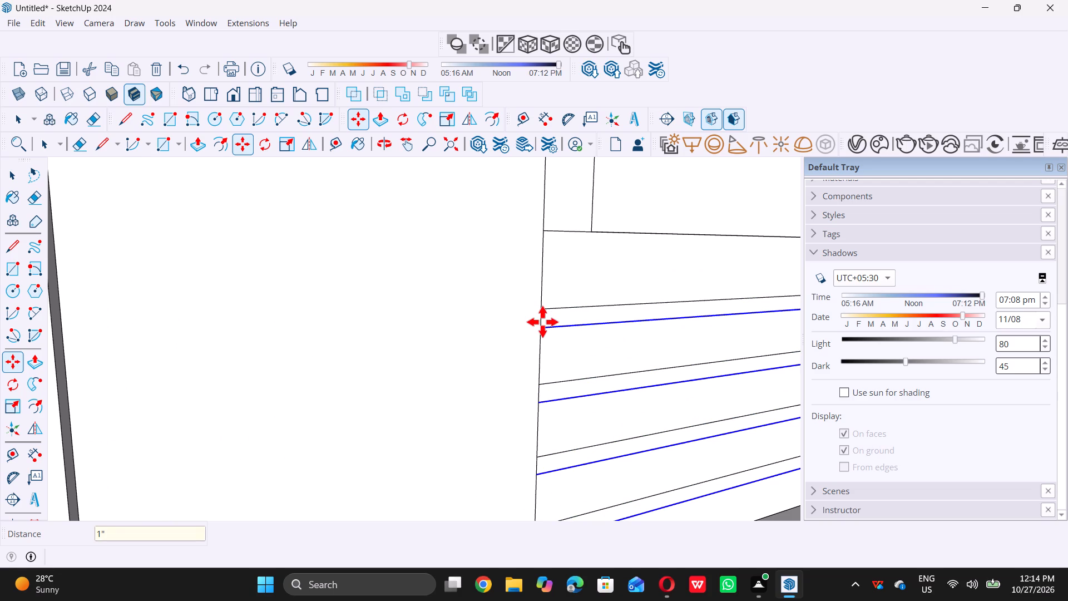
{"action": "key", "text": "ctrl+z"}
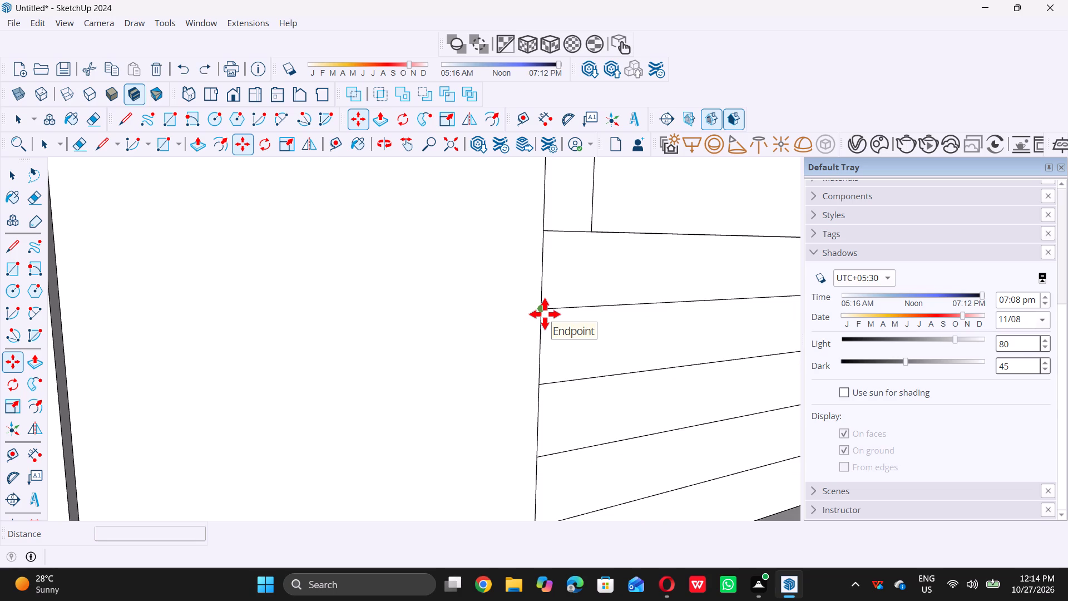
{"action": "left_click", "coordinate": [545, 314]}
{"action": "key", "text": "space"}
Copy the four horizontal lines below the lower panel 0.5" down to form narrow strips between the bands.
{"action": "scroll", "coordinate": [511, 270], "scroll_direction": "down", "scroll_amount": 3}
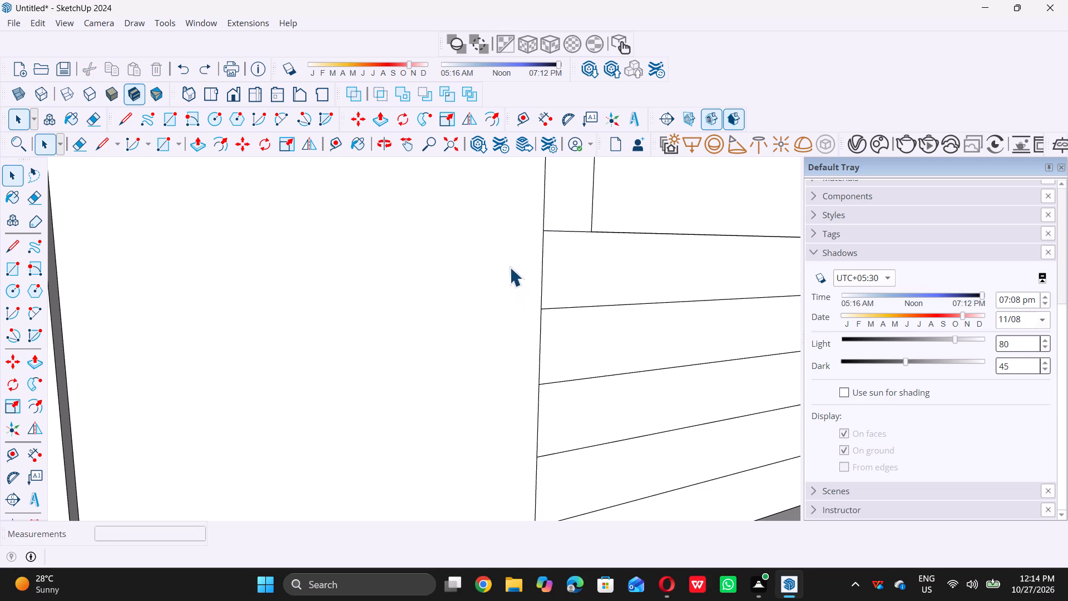
{"action": "scroll", "coordinate": [510, 267], "scroll_direction": "down", "scroll_amount": 9}
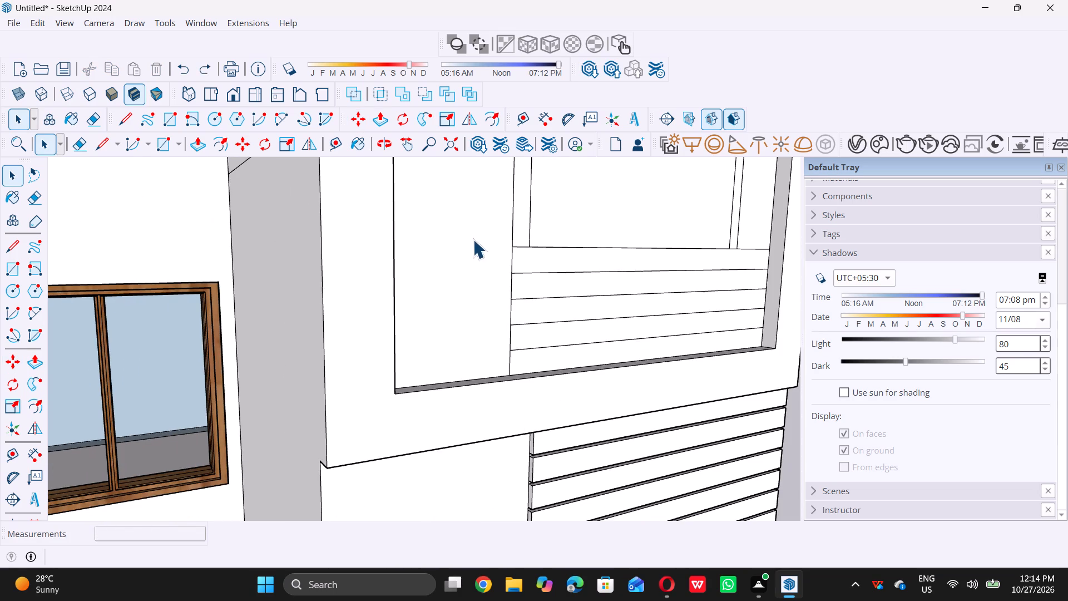
{"action": "scroll", "coordinate": [513, 252], "scroll_direction": "up", "scroll_amount": 7}
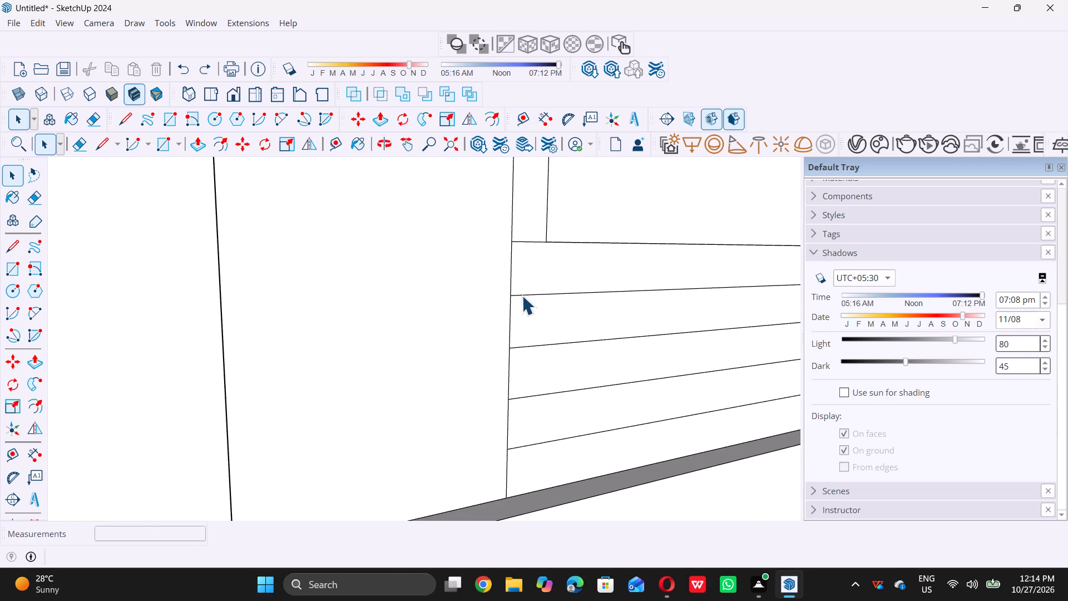
{"action": "left_click", "coordinate": [522, 295]}
{"action": "left_click", "coordinate": [535, 346], "text": "ctrl"}
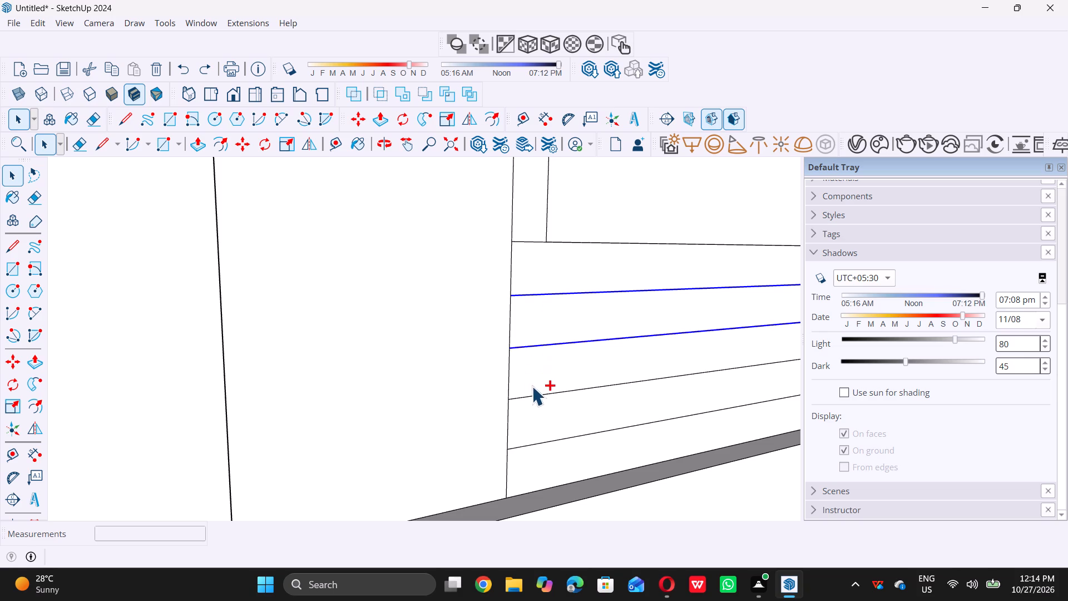
{"action": "left_click", "coordinate": [541, 395], "text": "ctrl"}
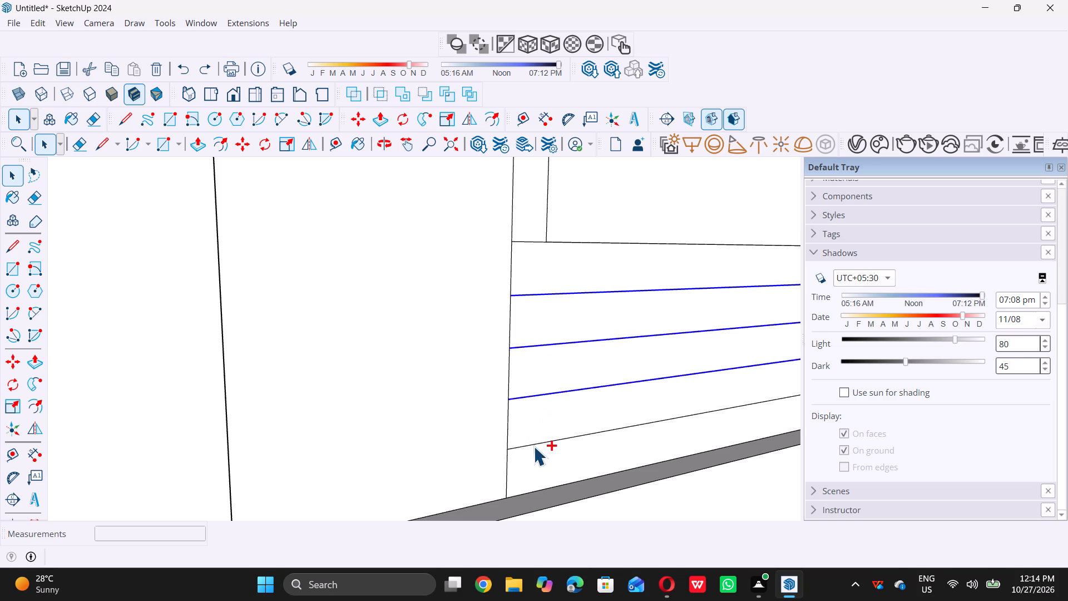
{"action": "left_click", "coordinate": [535, 444], "text": "ctrl"}
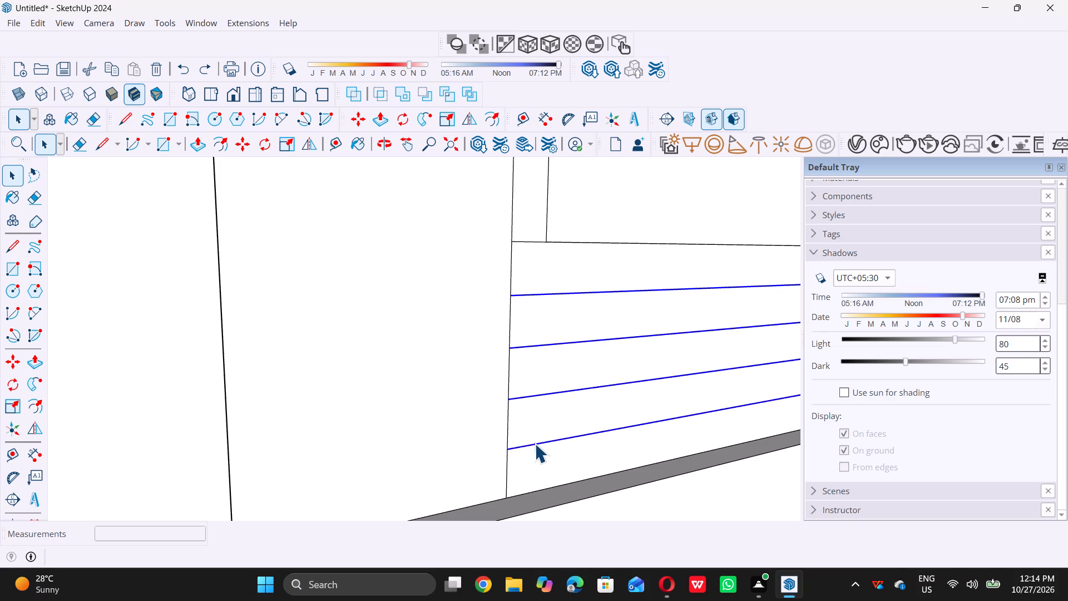
{"action": "key", "text": "m"}
{"action": "double_click", "coordinate": [511, 297]}
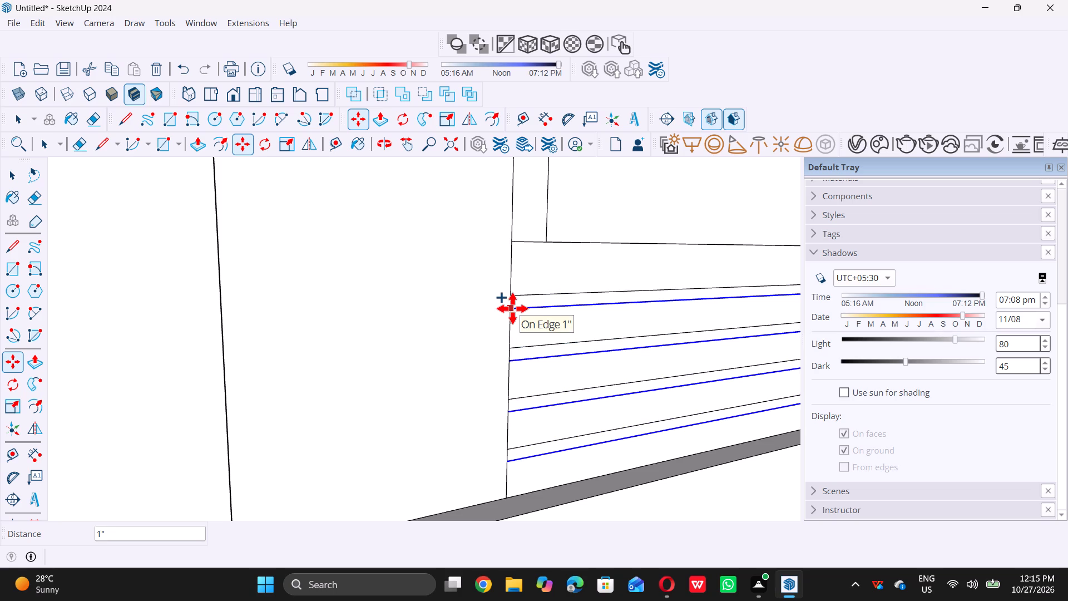
{"action": "type", "text": "0.5"}
{"action": "key", "text": "shift+quotedbl"}
{"action": "key", "text": "Return"}
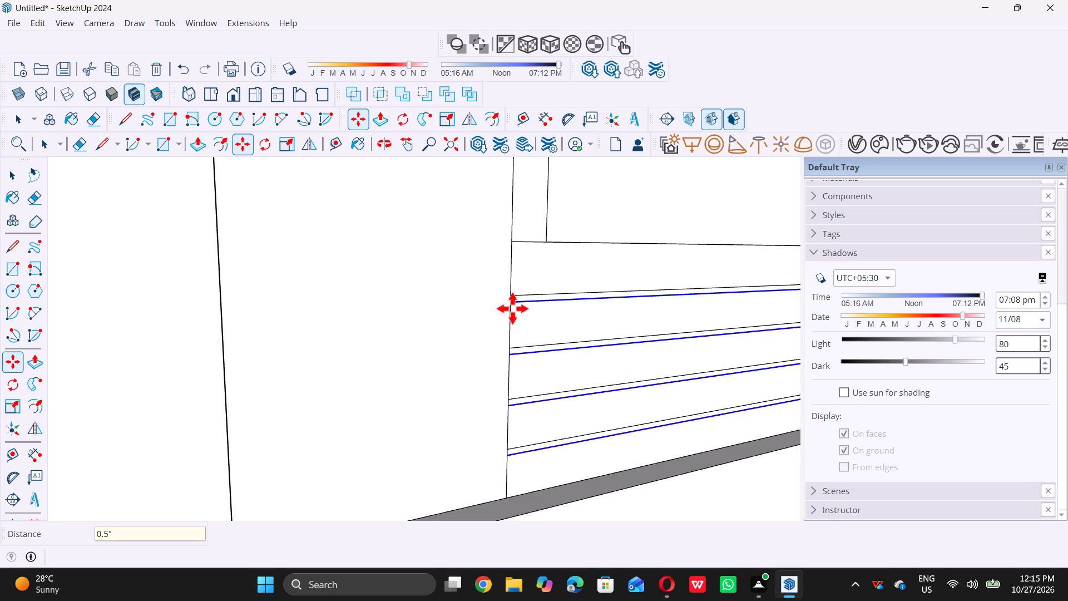
{"action": "key", "text": "space"}
{"action": "scroll", "coordinate": [471, 312], "scroll_direction": "down", "scroll_amount": 15}
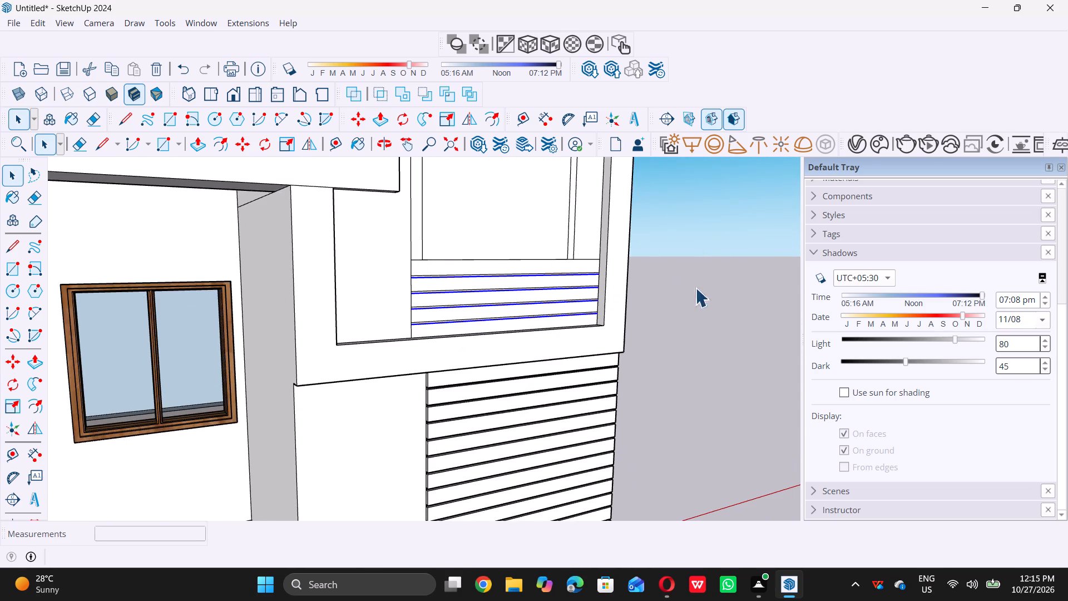
{"action": "left_click_drag", "start_coordinate": [734, 291], "coordinate": [736, 296]}
Examine the doubled band lines in the recess below the lower panel from several angles.
{"action": "scroll", "coordinate": [617, 282], "scroll_direction": "down", "scroll_amount": 5}
{"action": "middle_click_drag", "start_coordinate": [590, 344], "coordinate": [427, 279]}
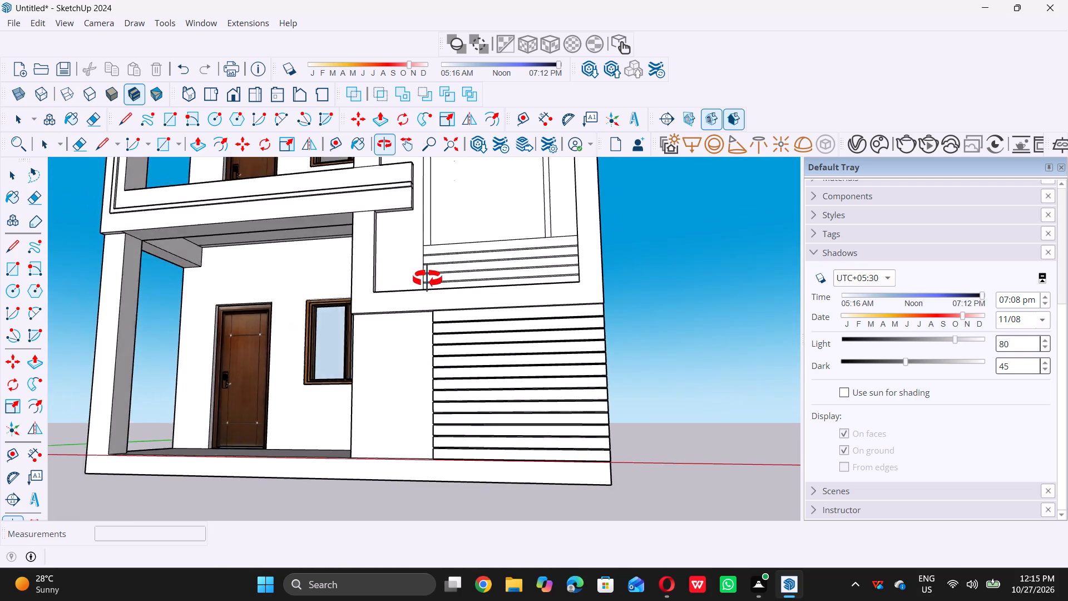
{"action": "middle_click_drag", "start_coordinate": [427, 279], "coordinate": [615, 342]}
{"action": "scroll", "coordinate": [563, 268], "scroll_direction": "up", "scroll_amount": 7}
{"action": "scroll", "coordinate": [550, 271], "scroll_direction": "down", "scroll_amount": 7}
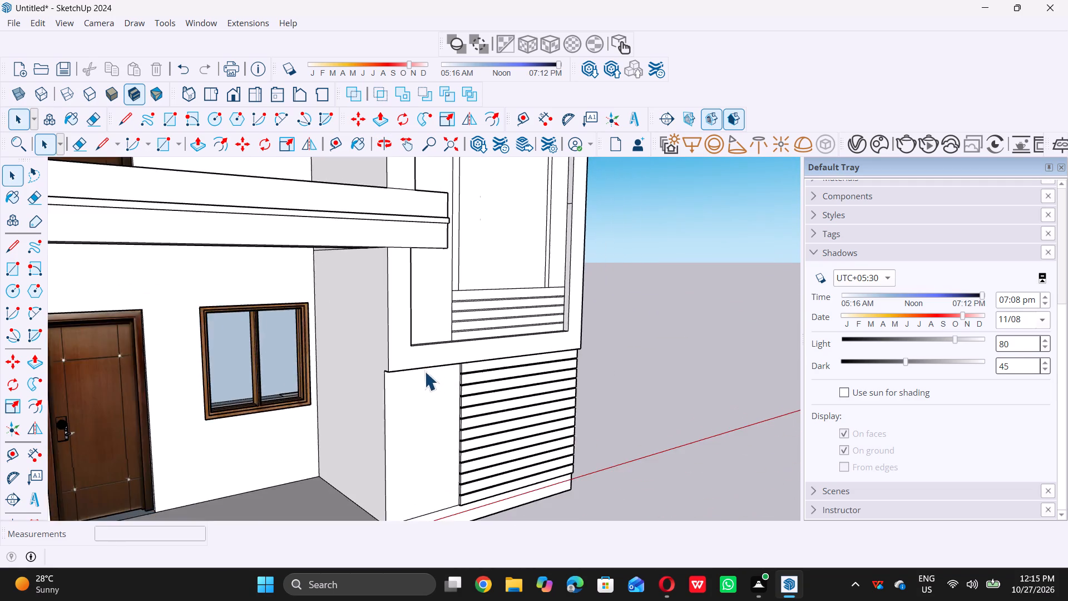
{"action": "scroll", "coordinate": [424, 371], "scroll_direction": "down", "scroll_amount": 10}
{"action": "middle_click_drag", "start_coordinate": [503, 343], "coordinate": [437, 325]}
{"action": "scroll", "coordinate": [471, 345], "scroll_direction": "up", "scroll_amount": 8}
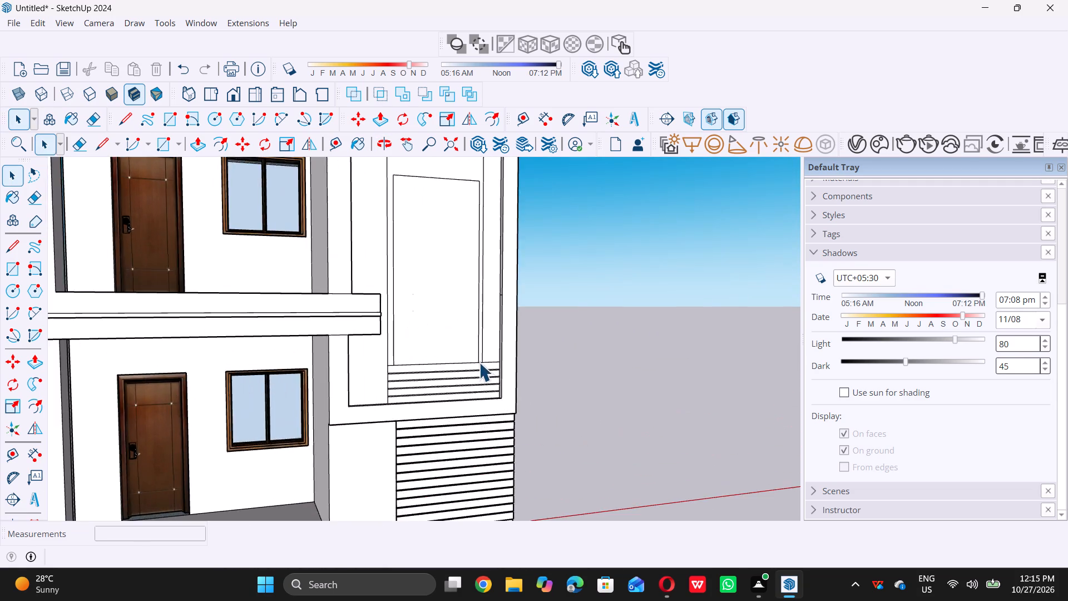
{"action": "scroll", "coordinate": [479, 362], "scroll_direction": "up", "scroll_amount": 9}
{"action": "scroll", "coordinate": [248, 362], "scroll_direction": "down", "scroll_amount": 6}
{"action": "middle_click_drag", "start_coordinate": [257, 368], "coordinate": [263, 369]}
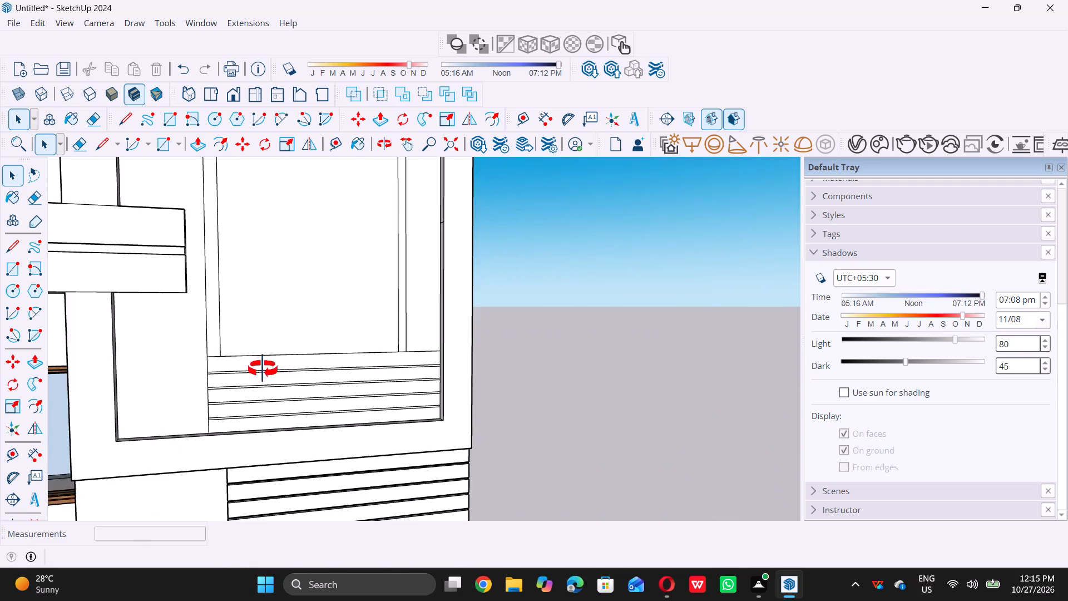
{"action": "middle_click_drag", "start_coordinate": [263, 369], "coordinate": [397, 361]}
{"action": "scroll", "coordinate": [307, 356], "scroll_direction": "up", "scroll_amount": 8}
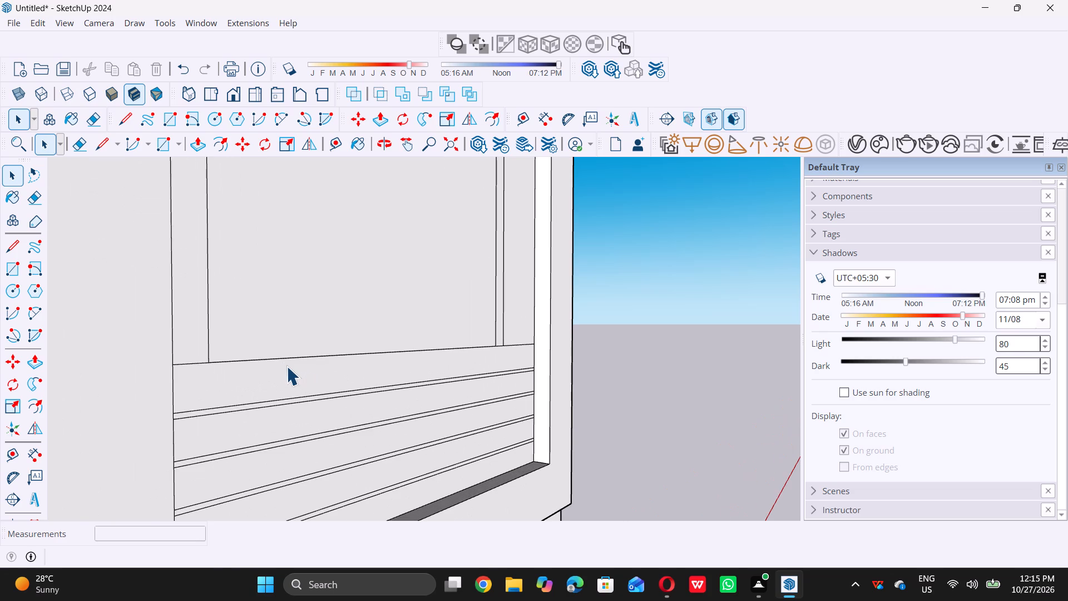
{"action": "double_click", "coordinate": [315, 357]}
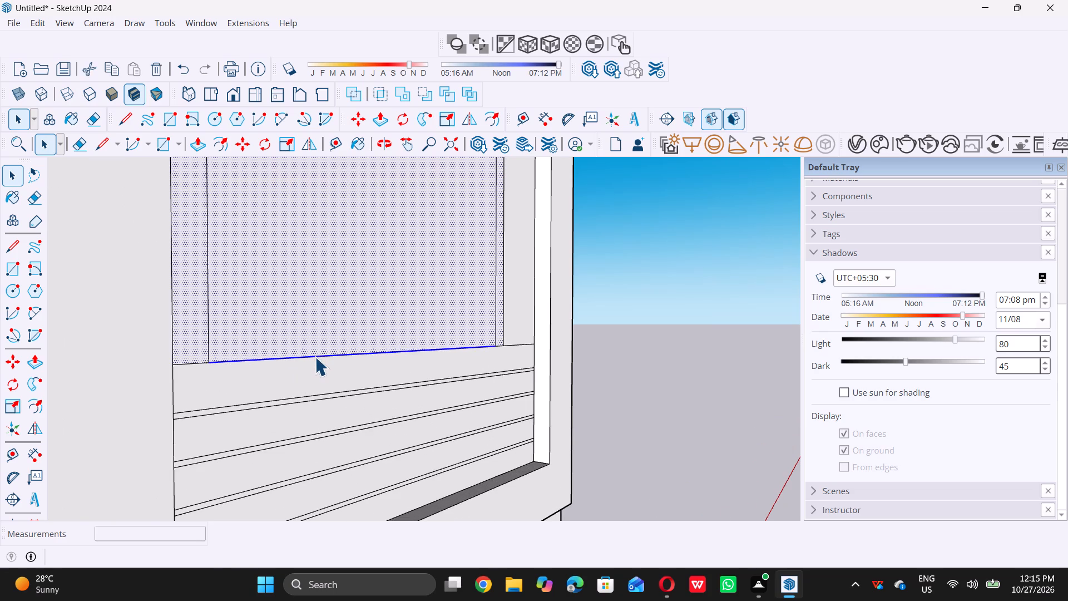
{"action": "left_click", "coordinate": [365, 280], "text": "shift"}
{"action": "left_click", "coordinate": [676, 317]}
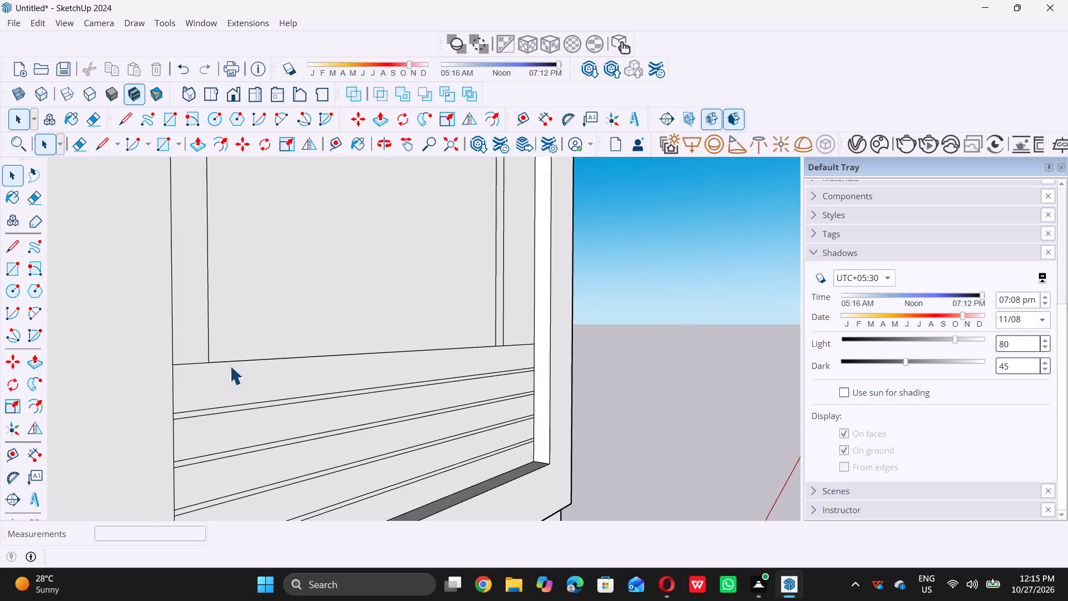
Copy the full line along the lower panel's bottom edge, from the left dividing line to the recess's side wall, 0.5" down.
{"action": "scroll", "coordinate": [211, 372], "scroll_direction": "up", "scroll_amount": 5}
{"action": "left_click", "coordinate": [189, 359], "text": "ctrl"}
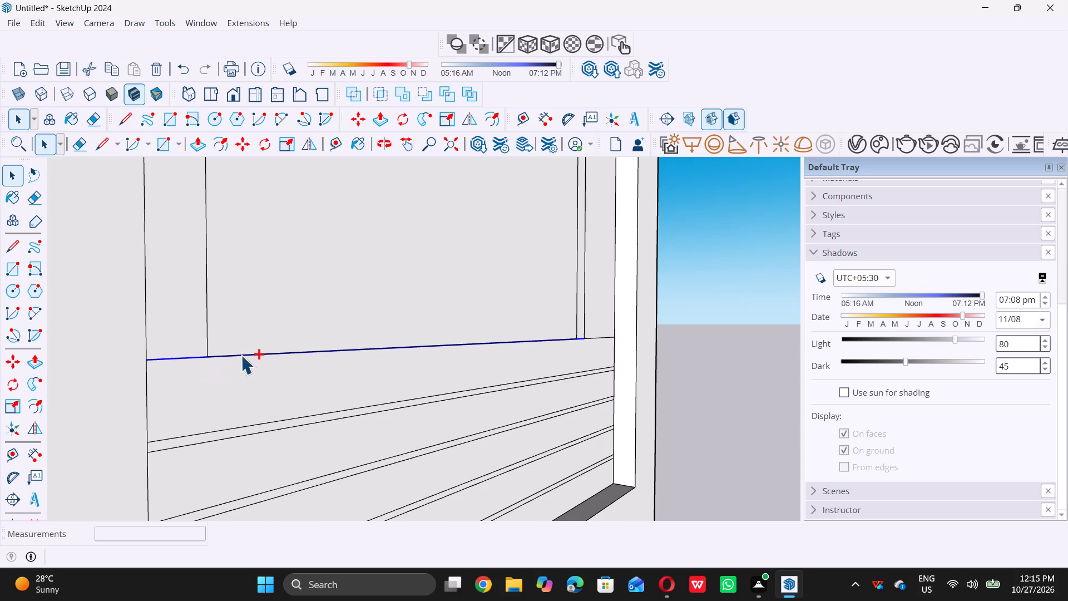
{"action": "scroll", "coordinate": [348, 372], "scroll_direction": "down", "scroll_amount": 3, "text": "ctrl"}
{"action": "scroll", "coordinate": [540, 352], "scroll_direction": "up", "scroll_amount": 7, "text": "ctrl"}
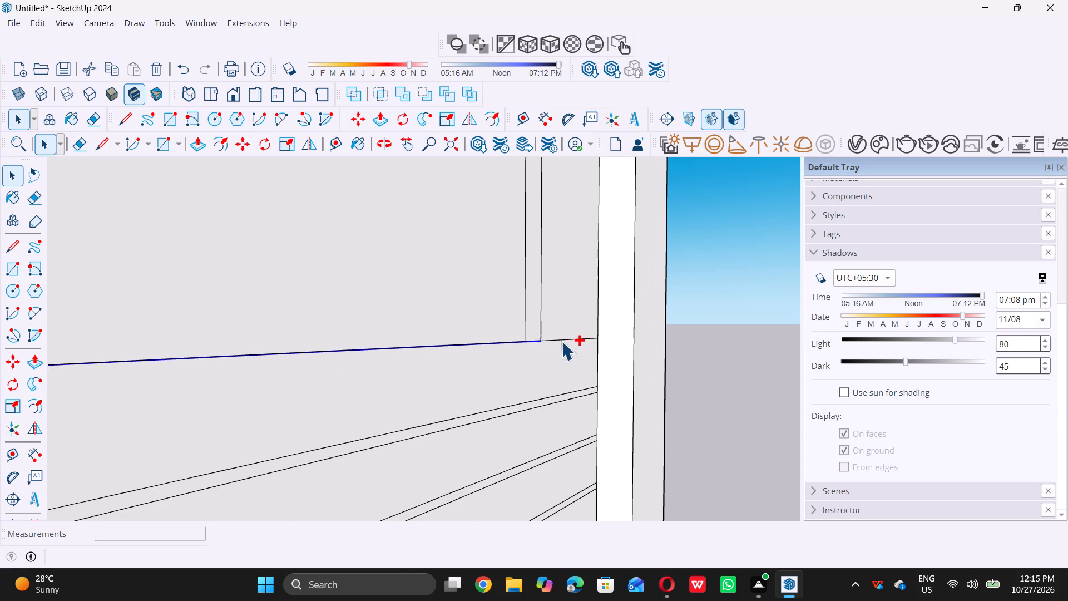
{"action": "left_click", "coordinate": [561, 341], "text": "ctrl"}
{"action": "scroll", "coordinate": [586, 332], "scroll_direction": "down", "scroll_amount": 11}
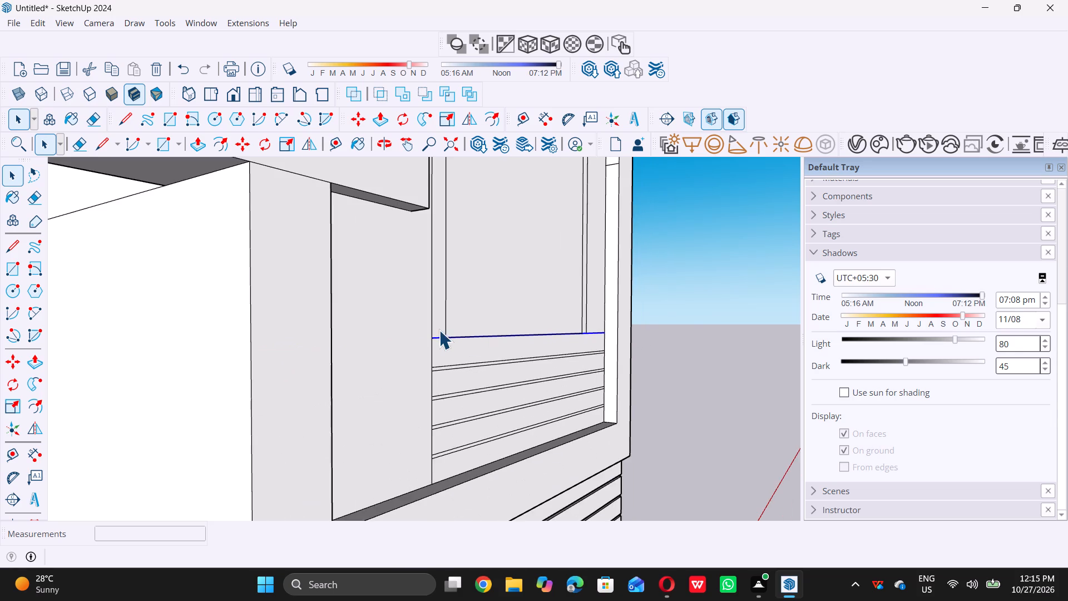
{"action": "scroll", "coordinate": [439, 330], "scroll_direction": "up", "scroll_amount": 6}
{"action": "key", "text": "m"}
{"action": "scroll", "coordinate": [433, 342], "scroll_direction": "up", "scroll_amount": 3}
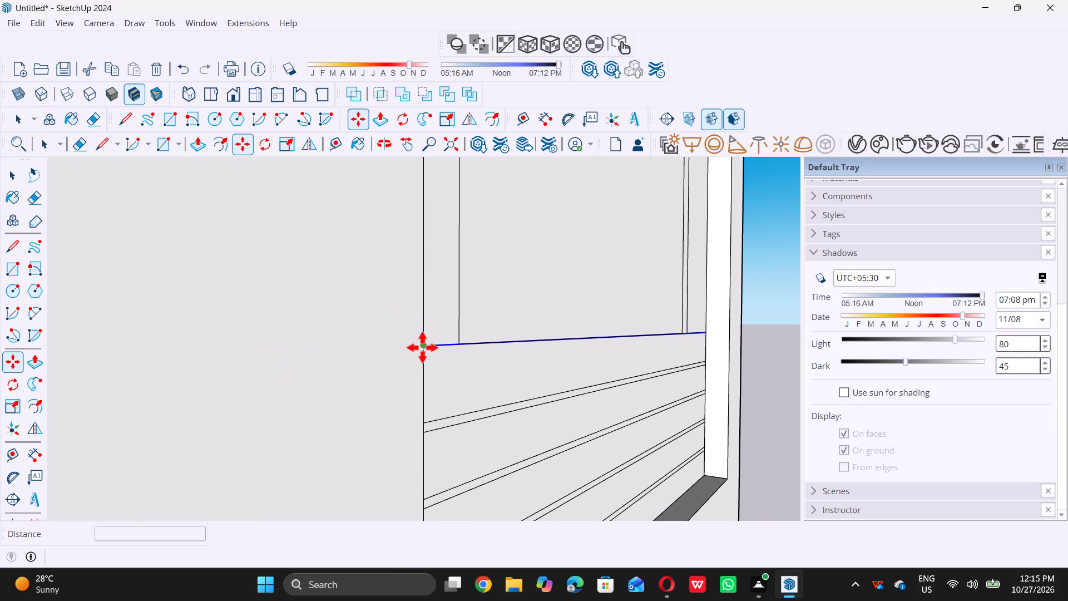
{"action": "left_click", "coordinate": [422, 347]}
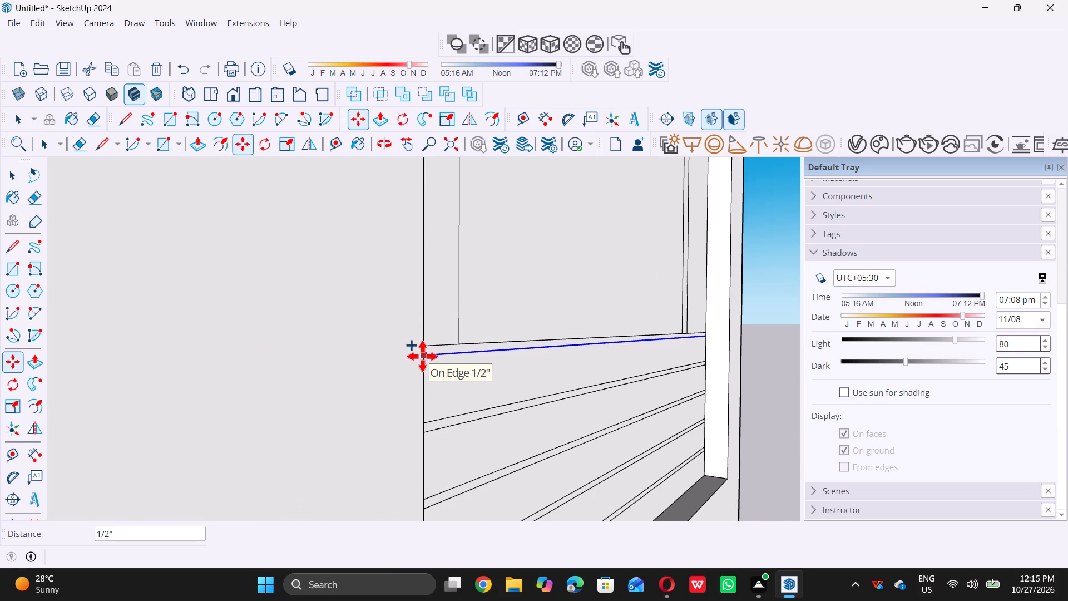
{"action": "type", "text": "0.5"}
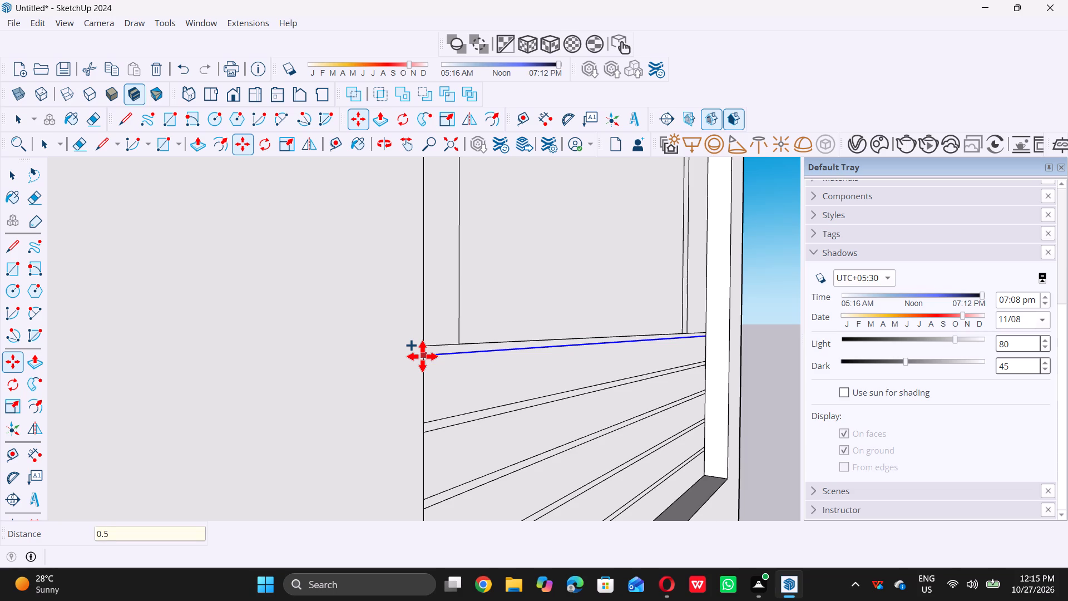
{"action": "key", "text": "shift+quotedbl"}
{"action": "key", "text": "Return"}
{"action": "key", "text": "space"}
{"action": "scroll", "coordinate": [363, 372], "scroll_direction": "down", "scroll_amount": 7}
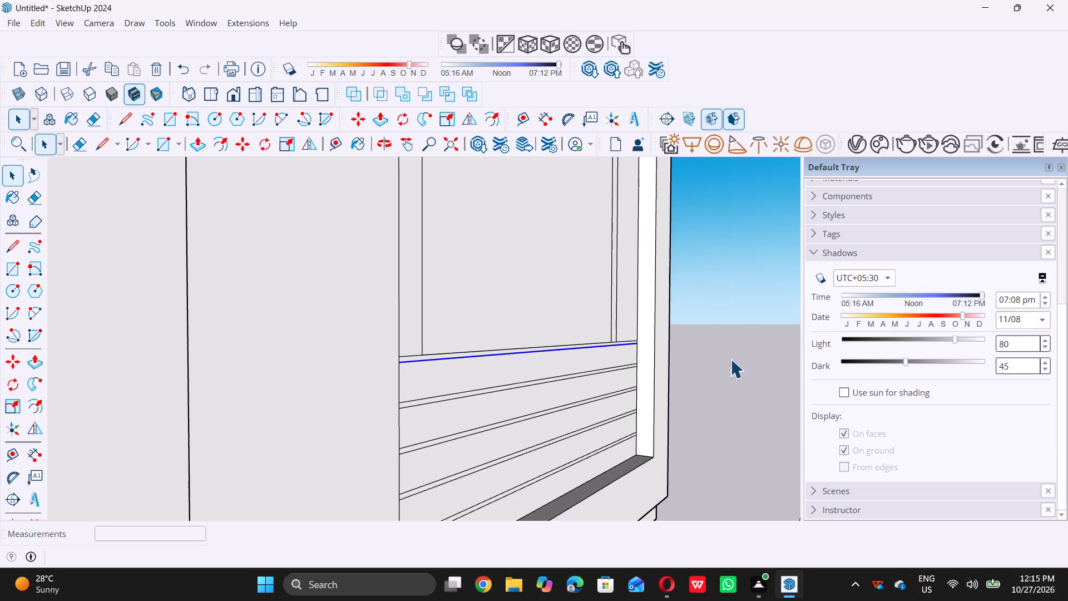
Examine the whole front facade and the tower's recessed face from several angles.
{"action": "left_click", "coordinate": [716, 357]}
{"action": "scroll", "coordinate": [579, 373], "scroll_direction": "down", "scroll_amount": 10}
{"action": "middle_click_drag", "start_coordinate": [583, 346], "coordinate": [438, 346]}
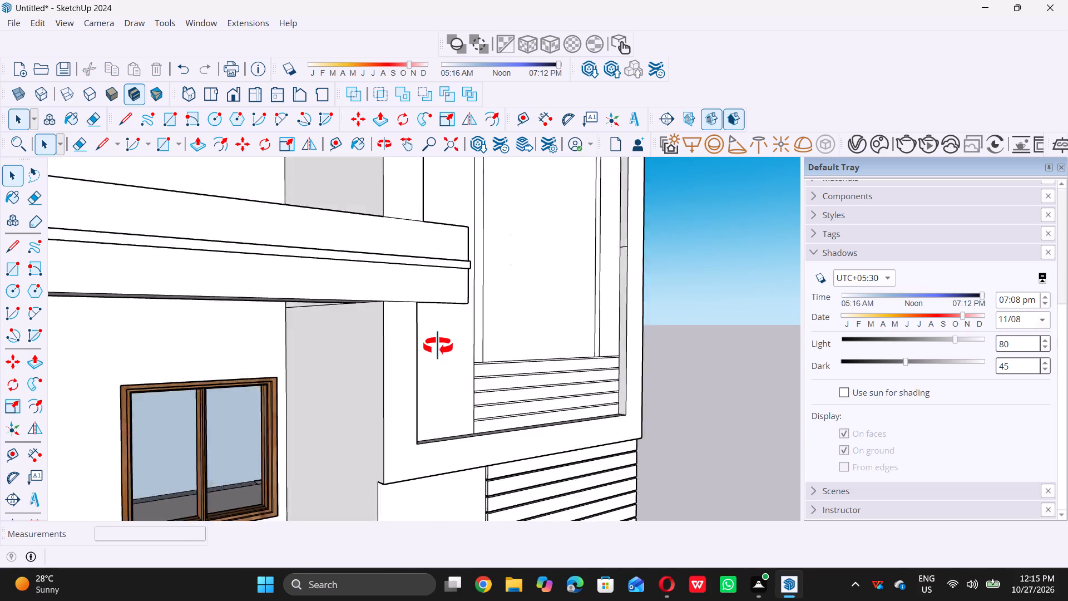
{"action": "middle_click_drag", "start_coordinate": [438, 346], "coordinate": [353, 358]}
{"action": "scroll", "coordinate": [428, 317], "scroll_direction": "down", "scroll_amount": 3}
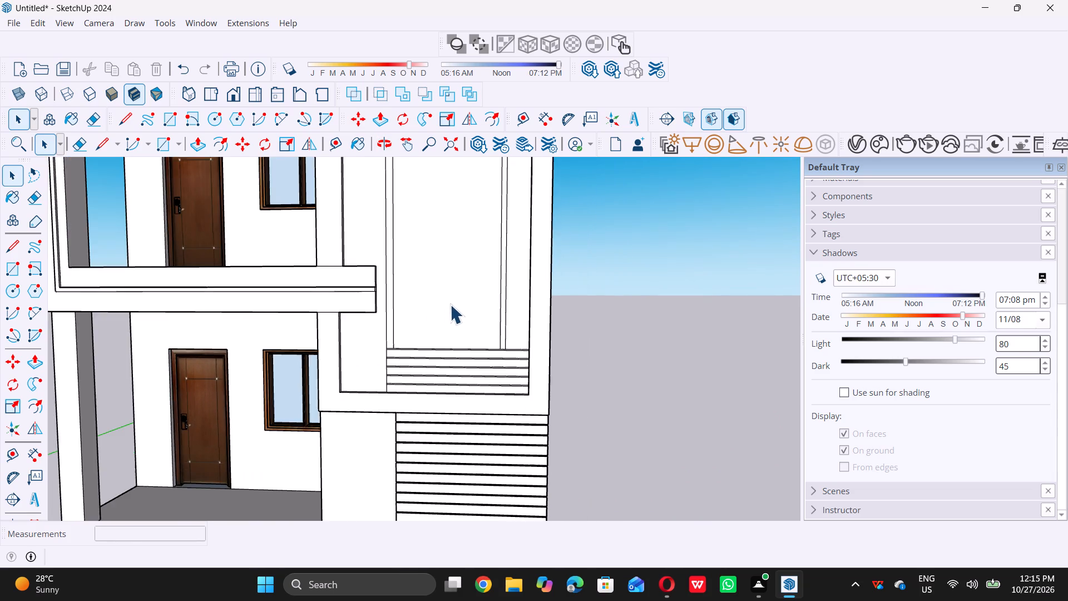
{"action": "scroll", "coordinate": [450, 304], "scroll_direction": "down", "scroll_amount": 8}
{"action": "middle_click_drag", "start_coordinate": [412, 328], "coordinate": [438, 328]}
{"action": "scroll", "coordinate": [442, 331], "scroll_direction": "down", "scroll_amount": 2}
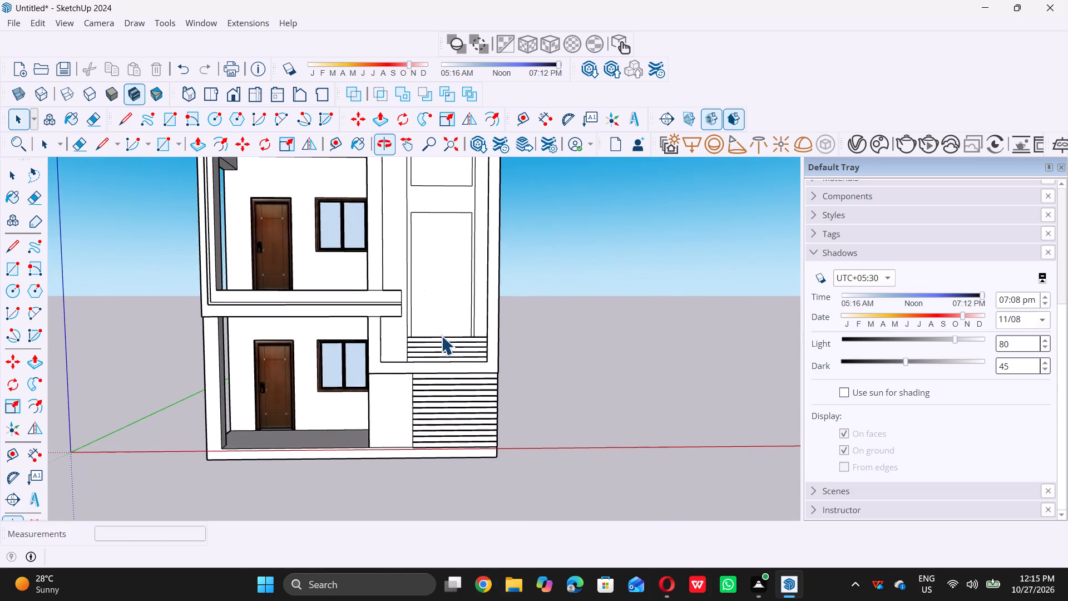
{"action": "scroll", "coordinate": [441, 336], "scroll_direction": "down", "scroll_amount": 9}
{"action": "middle_click_drag", "start_coordinate": [449, 367], "coordinate": [490, 311]}
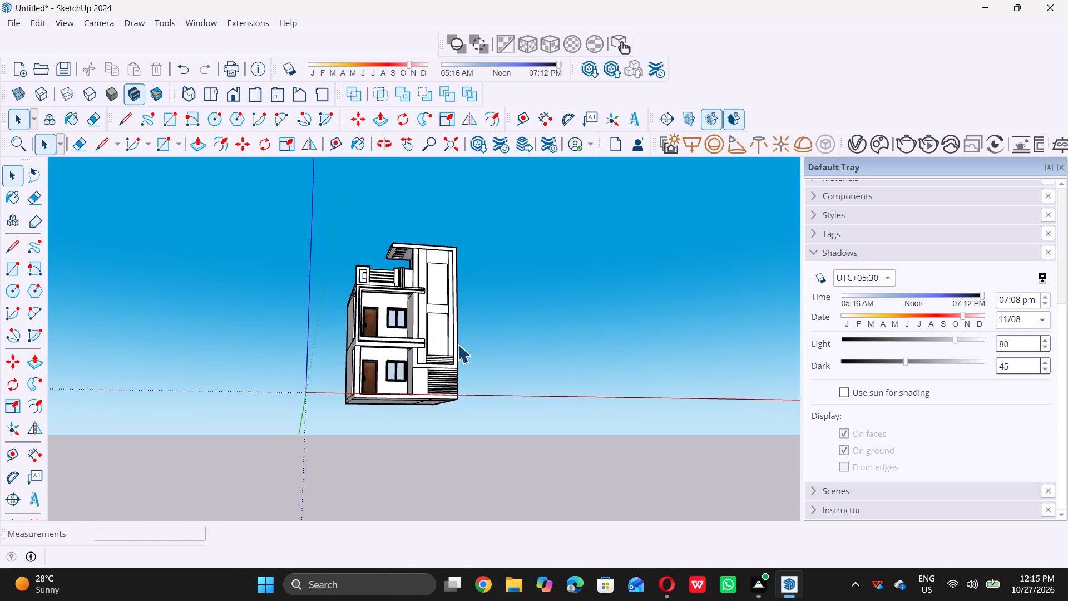
{"action": "scroll", "coordinate": [473, 239], "scroll_direction": "up", "scroll_amount": 16}
{"action": "scroll", "coordinate": [438, 254], "scroll_direction": "down", "scroll_amount": 6}
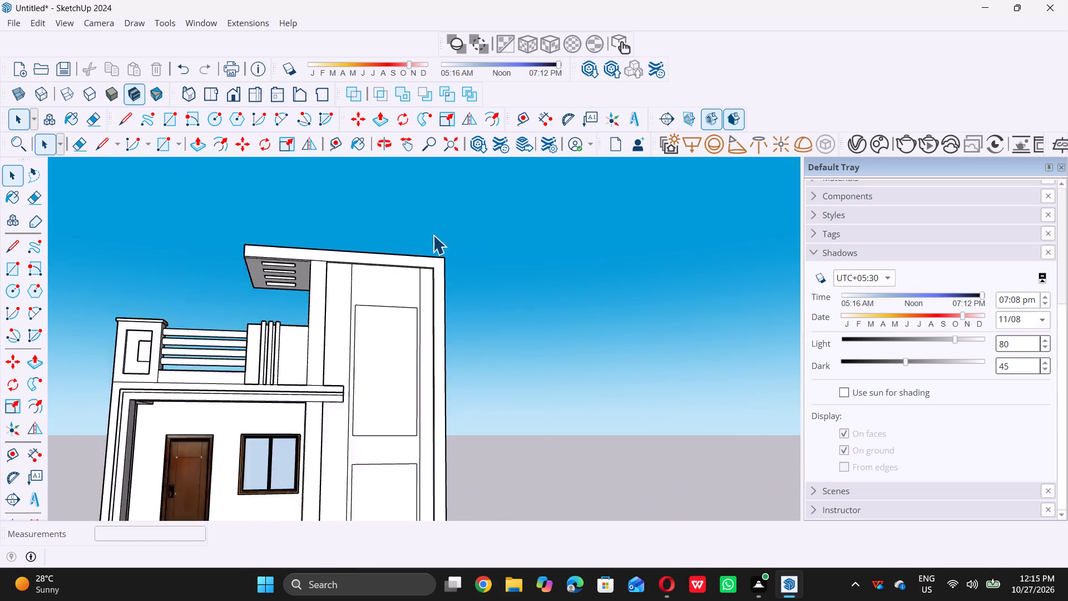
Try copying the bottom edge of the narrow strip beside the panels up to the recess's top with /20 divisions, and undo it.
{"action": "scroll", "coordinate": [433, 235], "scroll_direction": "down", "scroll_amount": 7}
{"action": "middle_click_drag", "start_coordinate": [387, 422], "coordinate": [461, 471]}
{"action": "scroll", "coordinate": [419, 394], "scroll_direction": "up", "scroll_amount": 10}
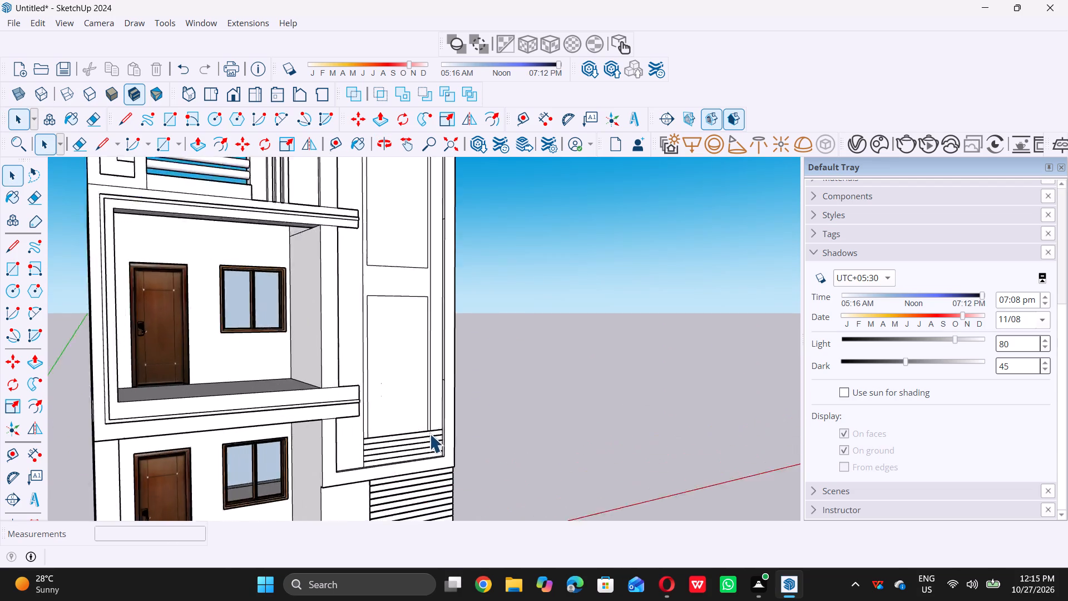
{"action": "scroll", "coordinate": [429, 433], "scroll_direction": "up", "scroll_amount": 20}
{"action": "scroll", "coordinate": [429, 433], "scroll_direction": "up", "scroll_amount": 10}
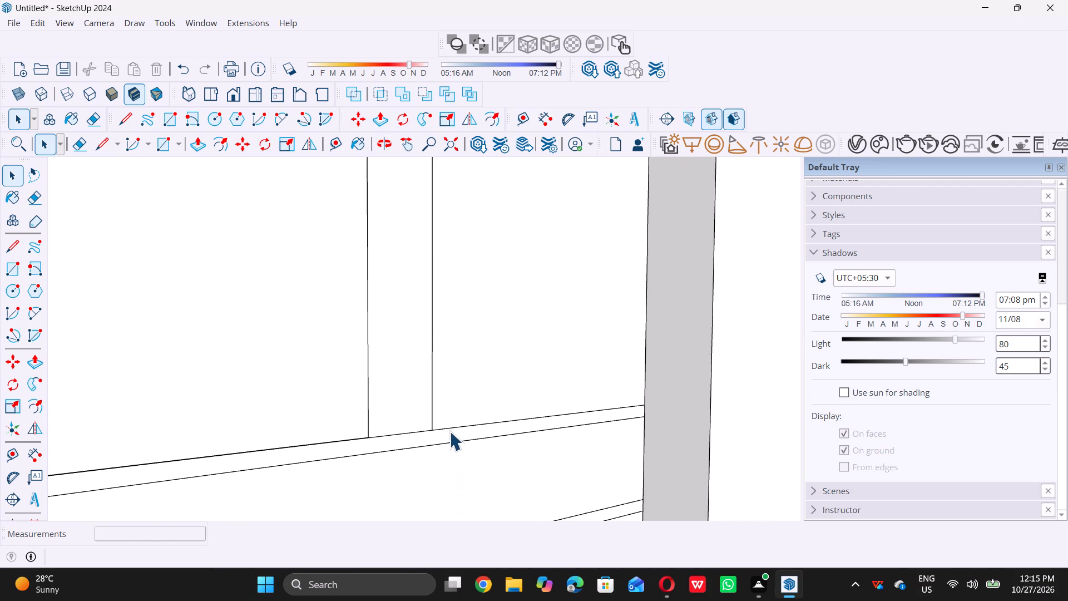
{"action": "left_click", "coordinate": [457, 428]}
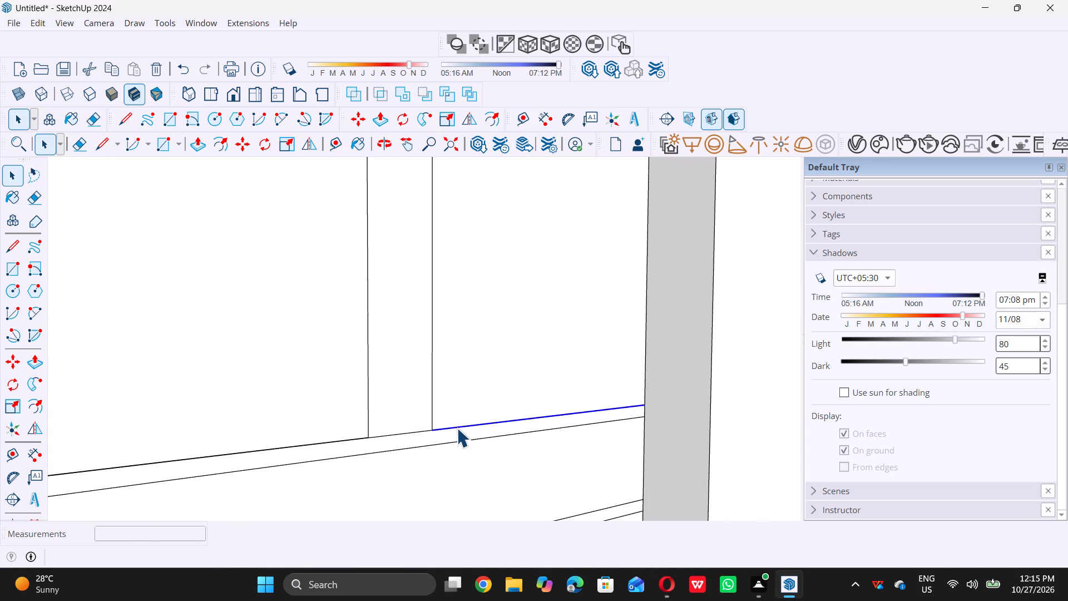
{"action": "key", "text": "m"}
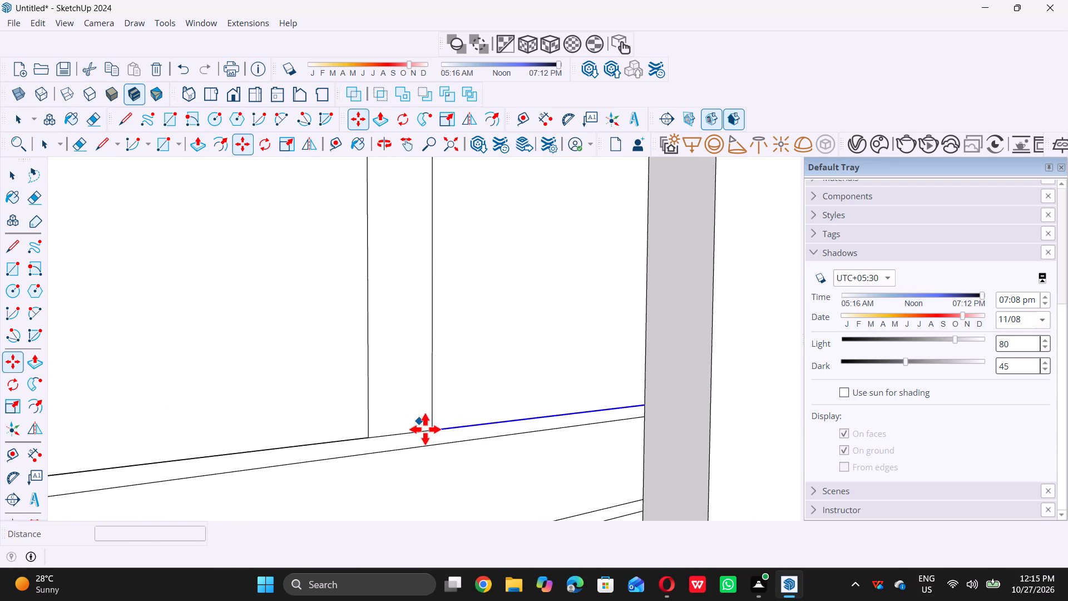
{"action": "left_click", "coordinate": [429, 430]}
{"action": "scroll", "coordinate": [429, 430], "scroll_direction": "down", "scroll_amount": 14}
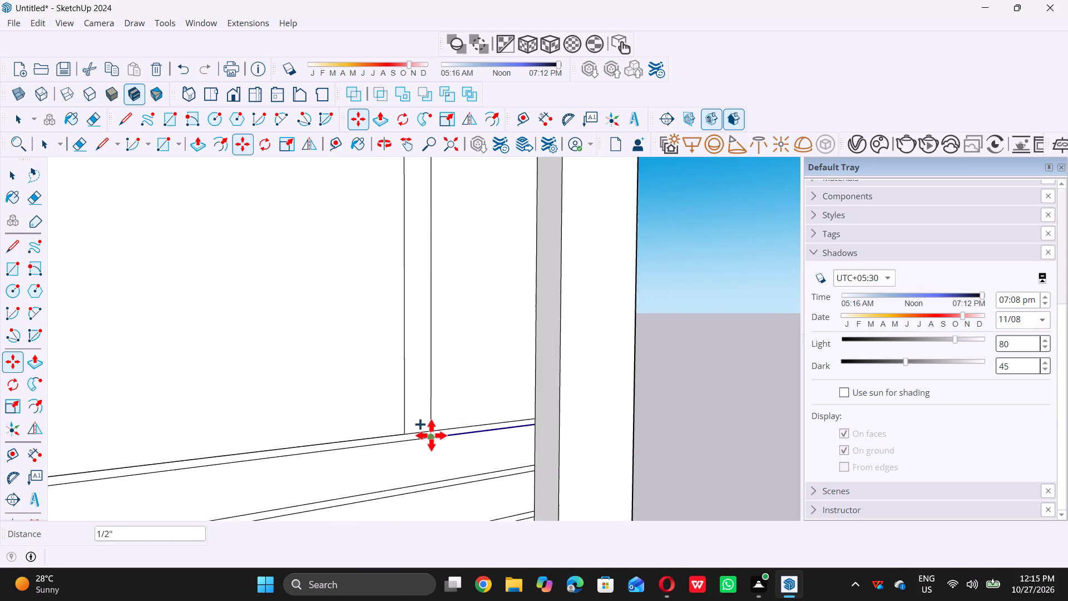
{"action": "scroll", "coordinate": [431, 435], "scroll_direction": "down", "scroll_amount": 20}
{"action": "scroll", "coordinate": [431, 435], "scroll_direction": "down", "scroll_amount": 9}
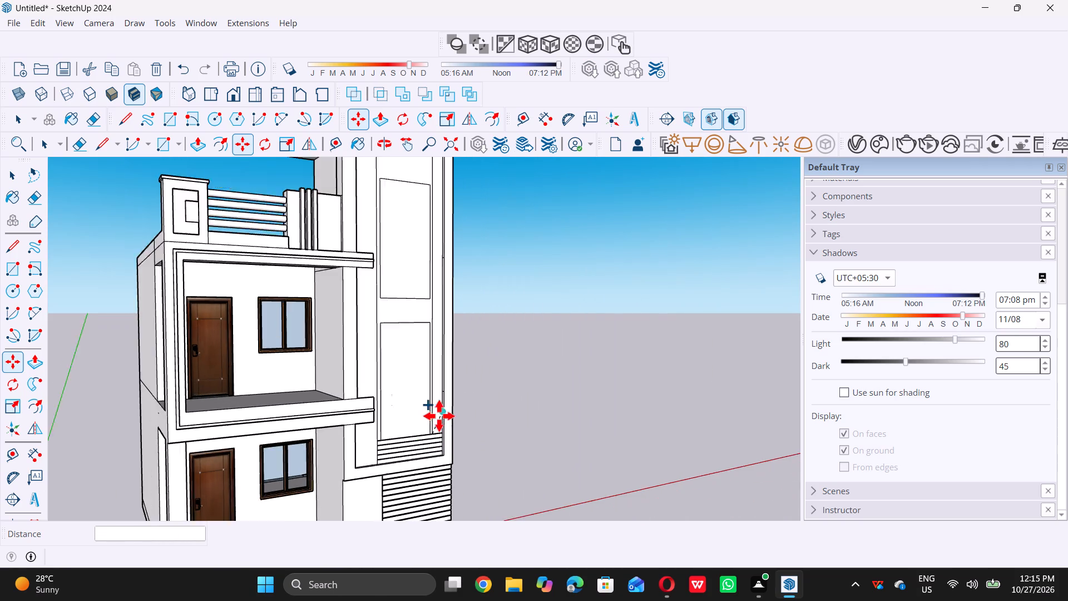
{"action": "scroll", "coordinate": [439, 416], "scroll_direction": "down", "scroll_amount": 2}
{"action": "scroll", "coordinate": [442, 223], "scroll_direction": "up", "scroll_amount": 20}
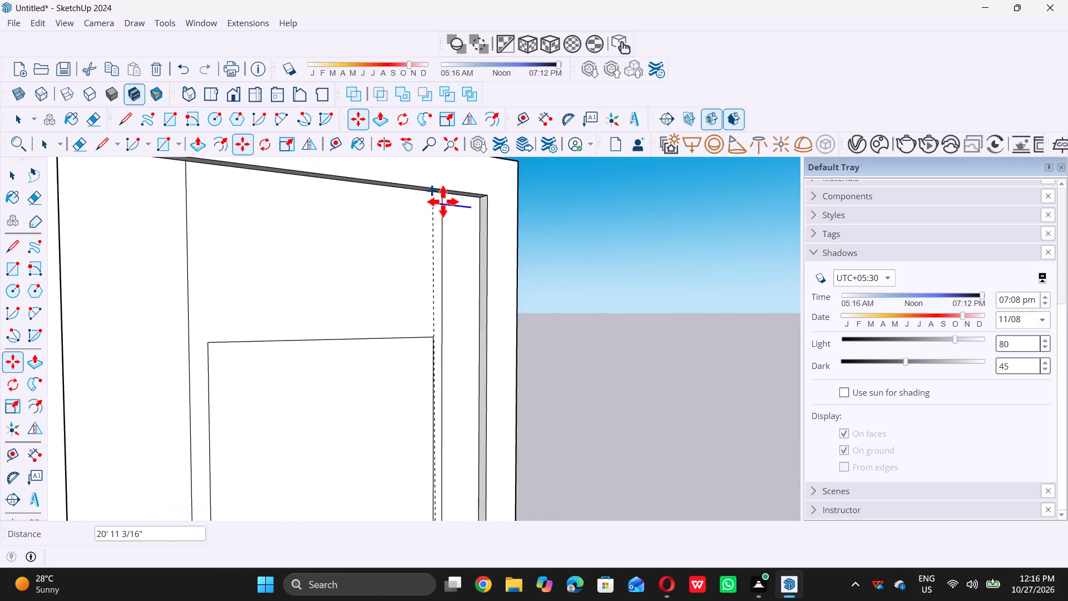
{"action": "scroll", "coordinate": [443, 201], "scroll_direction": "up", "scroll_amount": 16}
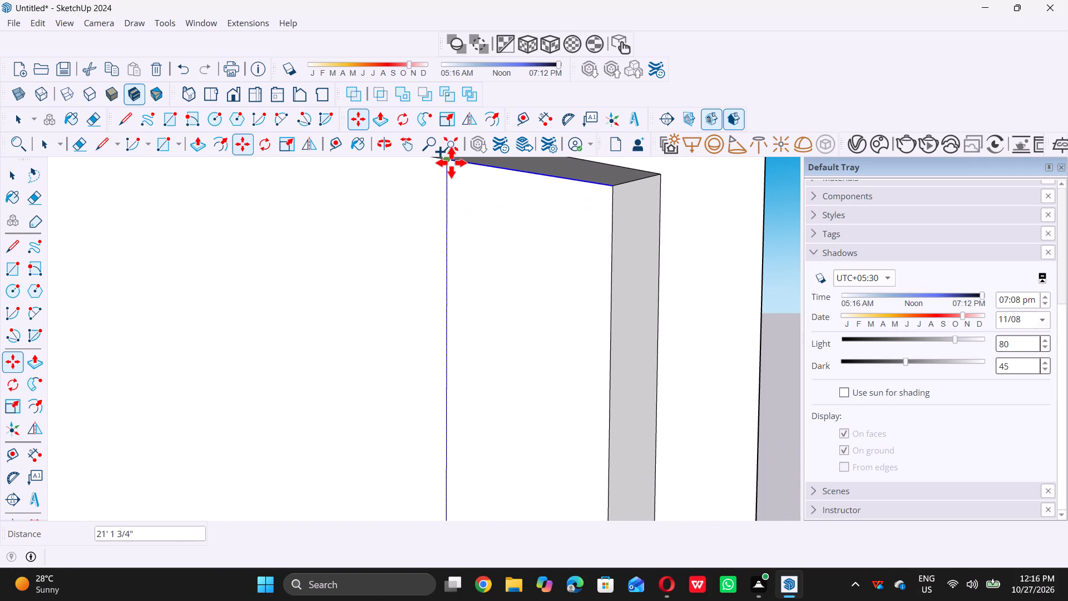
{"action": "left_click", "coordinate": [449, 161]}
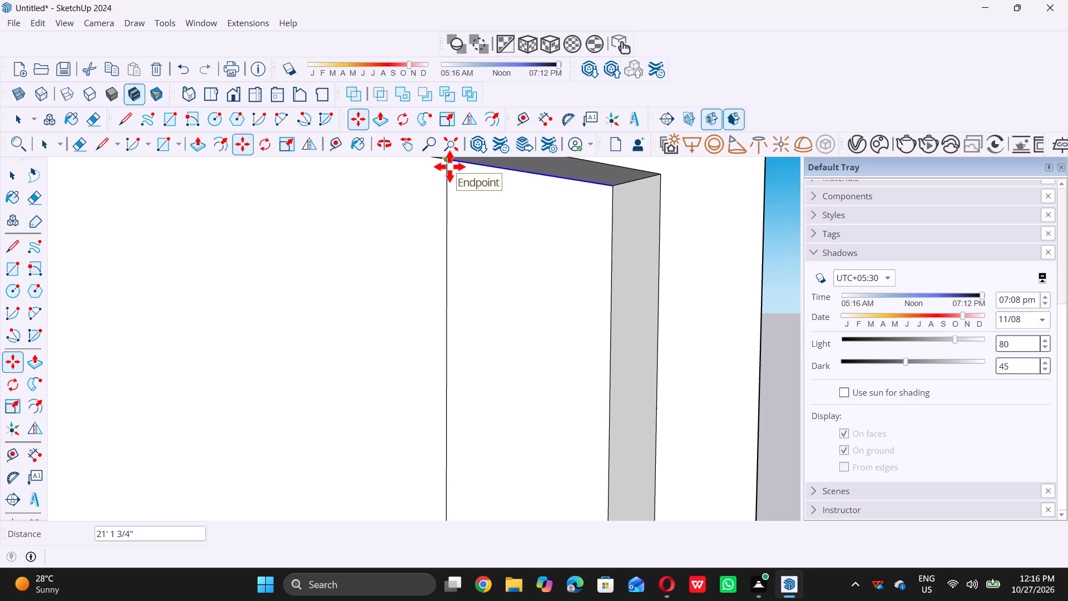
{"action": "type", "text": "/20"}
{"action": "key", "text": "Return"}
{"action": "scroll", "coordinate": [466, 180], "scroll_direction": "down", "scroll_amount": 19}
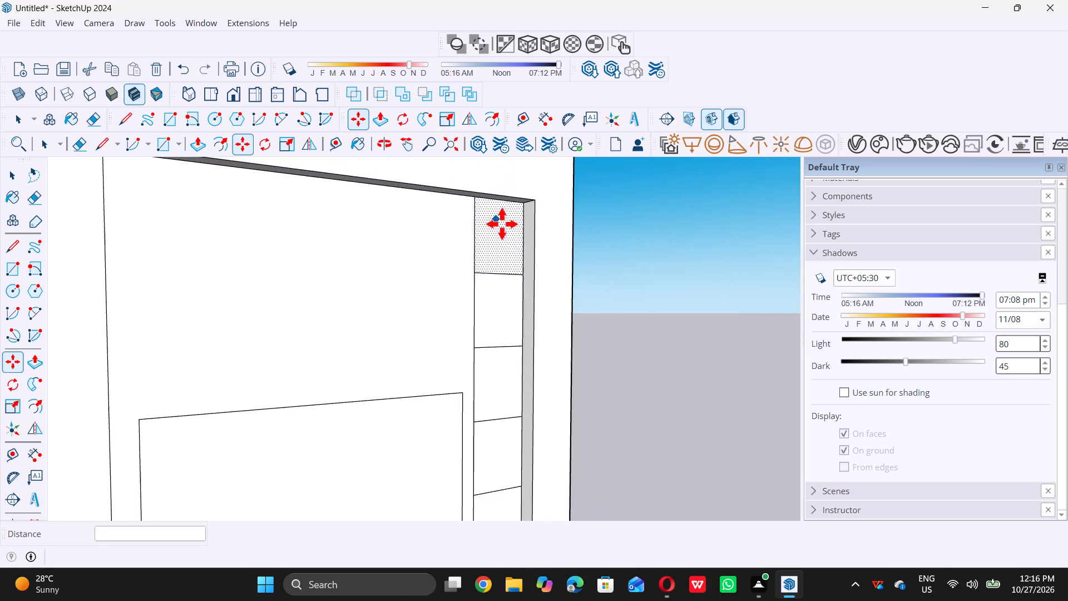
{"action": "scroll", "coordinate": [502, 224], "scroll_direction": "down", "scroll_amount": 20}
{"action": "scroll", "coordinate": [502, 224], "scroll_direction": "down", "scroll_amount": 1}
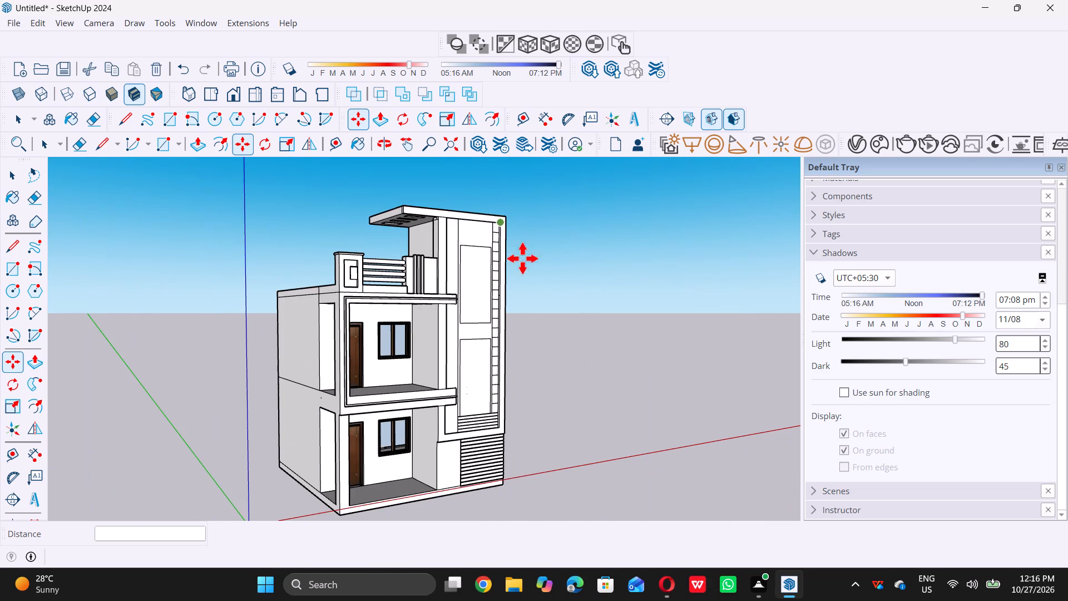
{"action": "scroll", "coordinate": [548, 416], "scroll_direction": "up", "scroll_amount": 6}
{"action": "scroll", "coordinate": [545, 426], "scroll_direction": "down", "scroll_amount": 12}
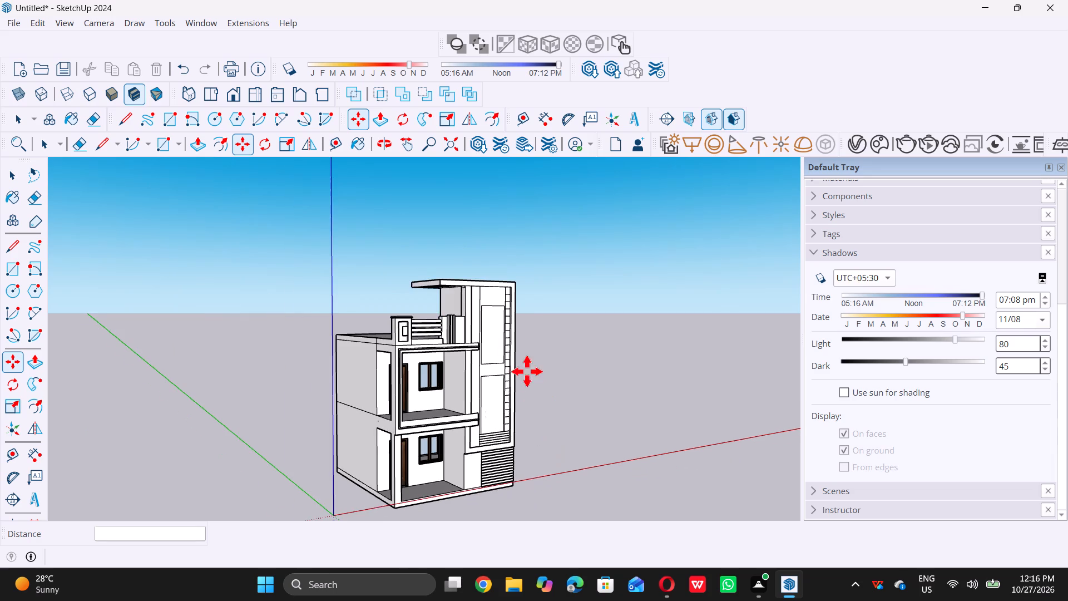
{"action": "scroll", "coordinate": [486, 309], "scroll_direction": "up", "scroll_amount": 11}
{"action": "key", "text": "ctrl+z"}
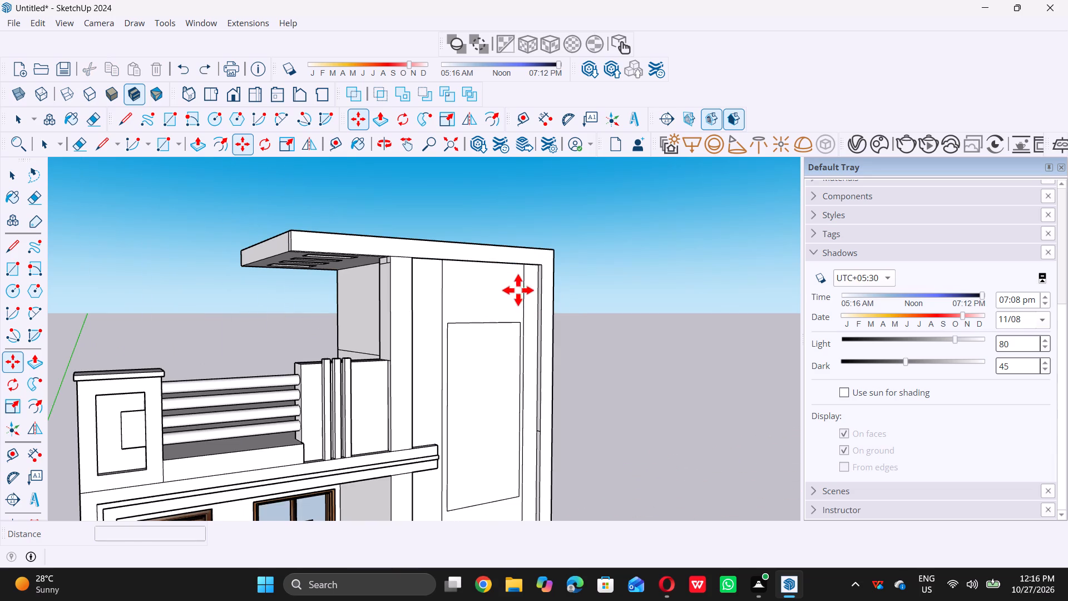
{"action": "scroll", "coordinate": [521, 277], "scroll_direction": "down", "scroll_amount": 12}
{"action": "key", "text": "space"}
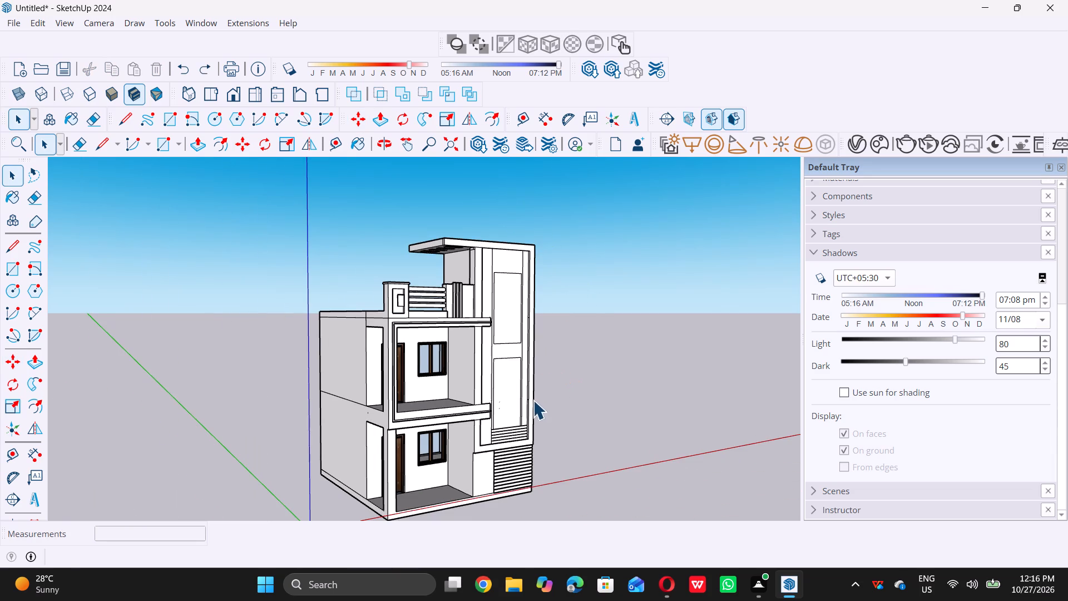
Select the short bottom edge of the narrow strip between the vertical line and the recess's side wall.
{"action": "scroll", "coordinate": [531, 406], "scroll_direction": "up", "scroll_amount": 20}
{"action": "scroll", "coordinate": [531, 406], "scroll_direction": "up", "scroll_amount": 13}
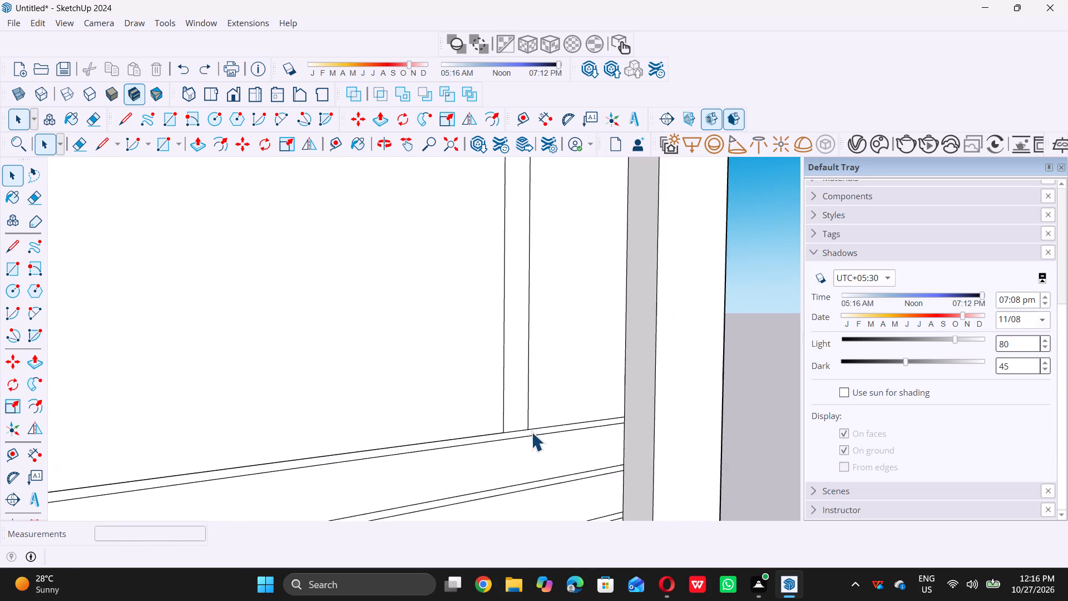
{"action": "scroll", "coordinate": [531, 432], "scroll_direction": "up", "scroll_amount": 2}
{"action": "left_click", "coordinate": [548, 425]}
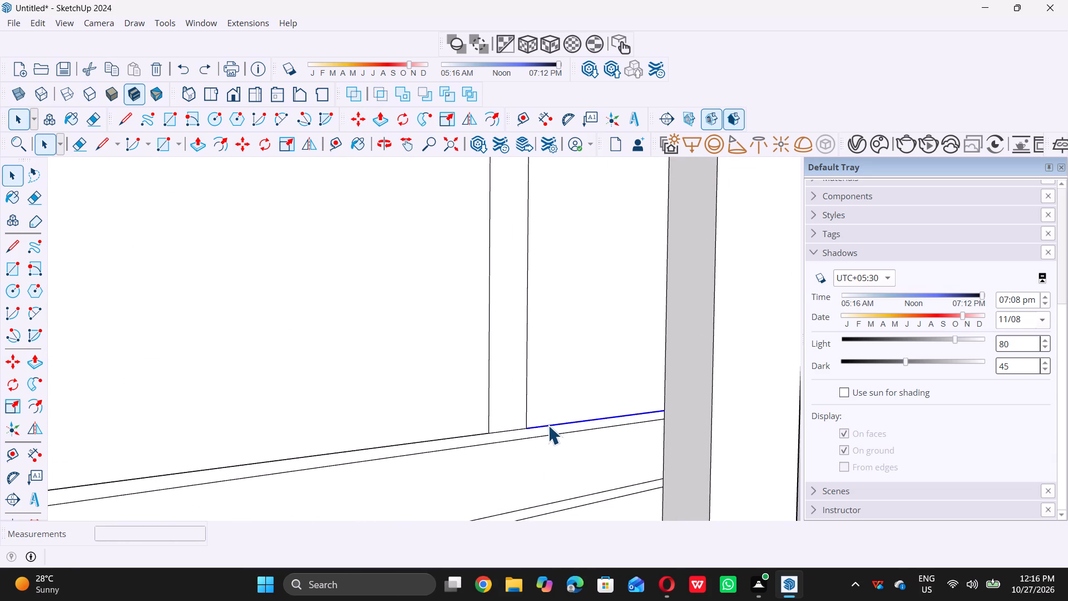
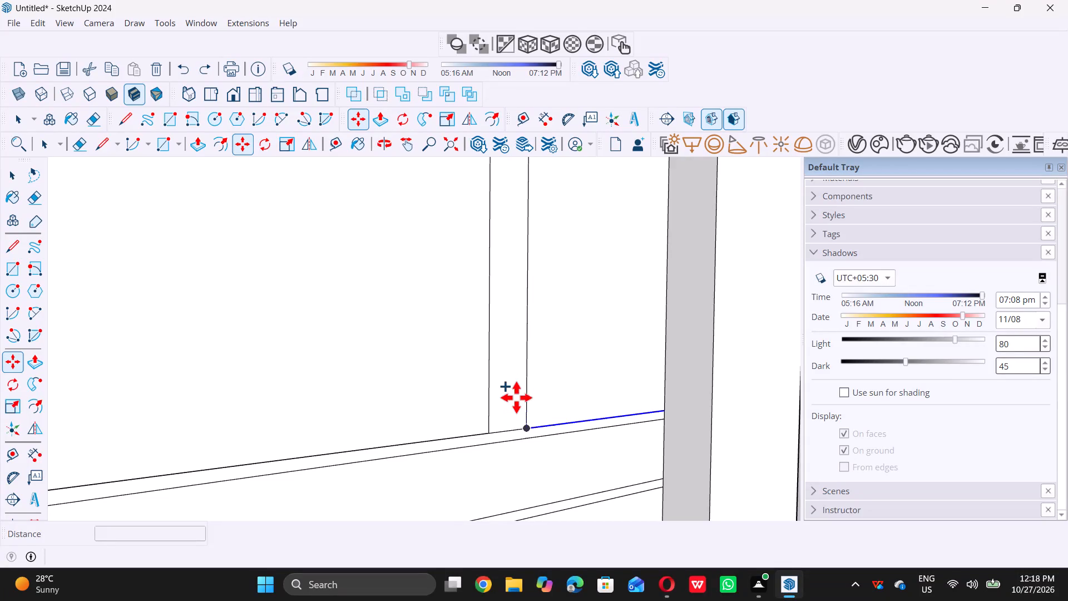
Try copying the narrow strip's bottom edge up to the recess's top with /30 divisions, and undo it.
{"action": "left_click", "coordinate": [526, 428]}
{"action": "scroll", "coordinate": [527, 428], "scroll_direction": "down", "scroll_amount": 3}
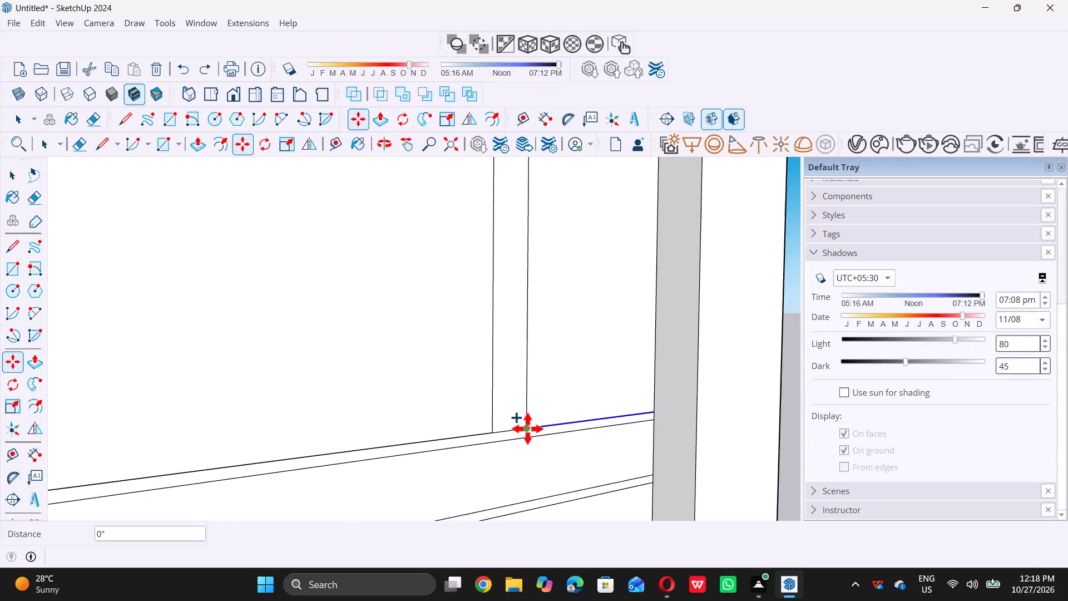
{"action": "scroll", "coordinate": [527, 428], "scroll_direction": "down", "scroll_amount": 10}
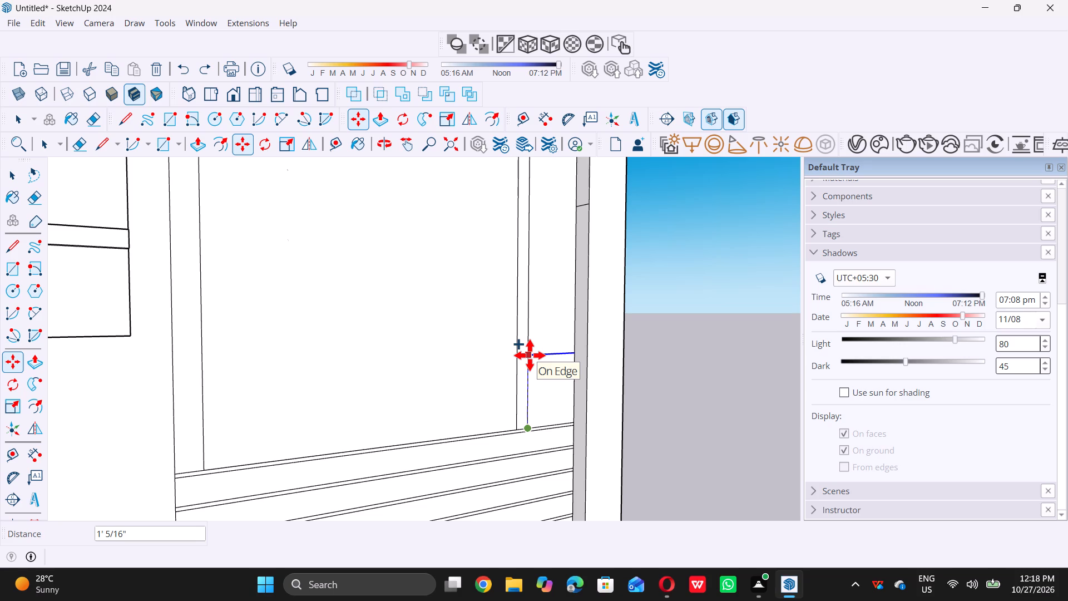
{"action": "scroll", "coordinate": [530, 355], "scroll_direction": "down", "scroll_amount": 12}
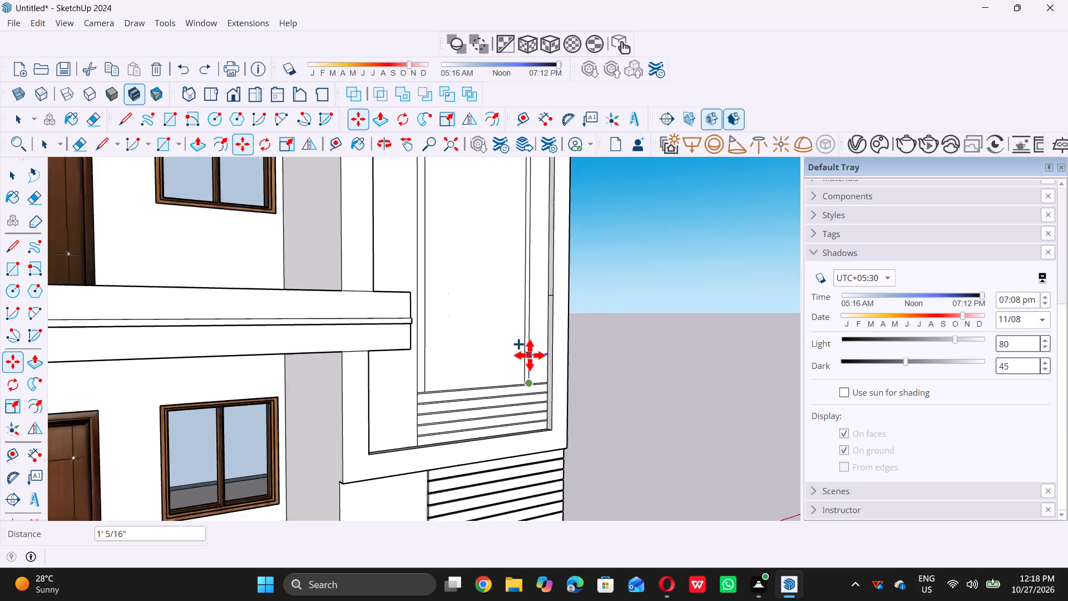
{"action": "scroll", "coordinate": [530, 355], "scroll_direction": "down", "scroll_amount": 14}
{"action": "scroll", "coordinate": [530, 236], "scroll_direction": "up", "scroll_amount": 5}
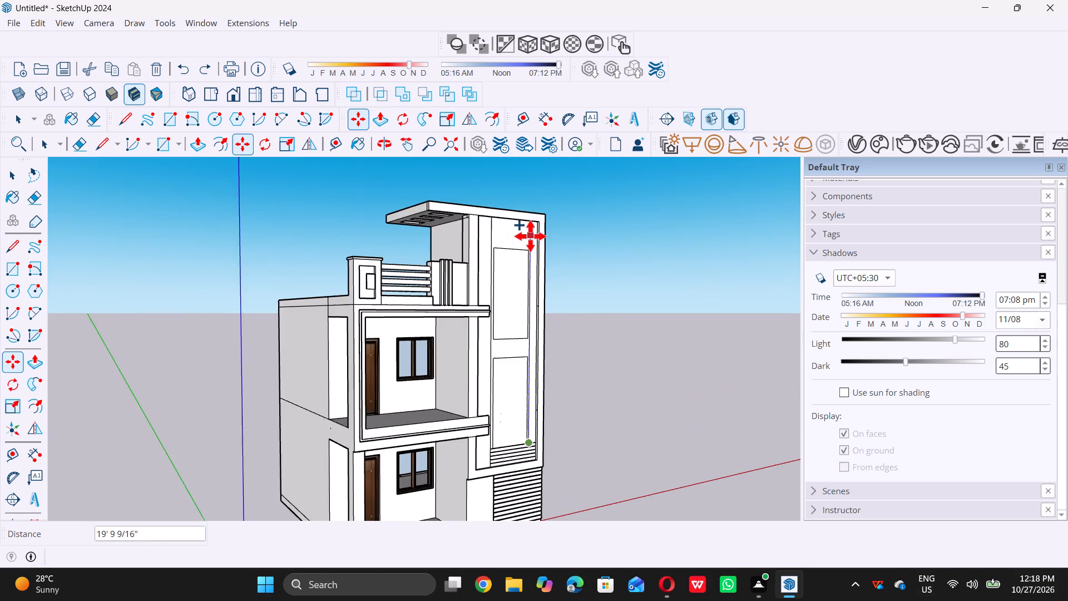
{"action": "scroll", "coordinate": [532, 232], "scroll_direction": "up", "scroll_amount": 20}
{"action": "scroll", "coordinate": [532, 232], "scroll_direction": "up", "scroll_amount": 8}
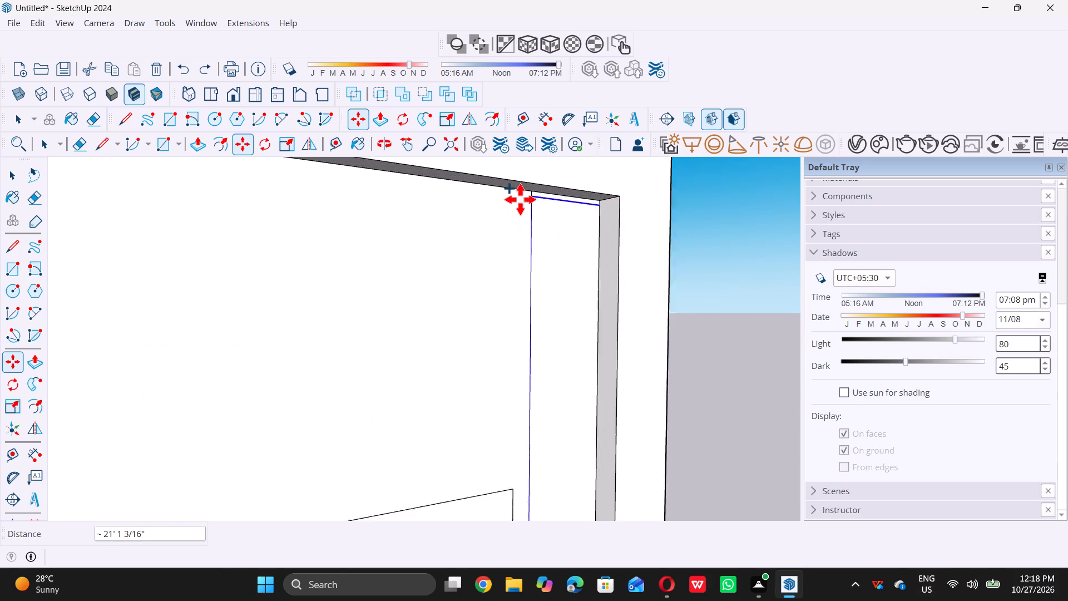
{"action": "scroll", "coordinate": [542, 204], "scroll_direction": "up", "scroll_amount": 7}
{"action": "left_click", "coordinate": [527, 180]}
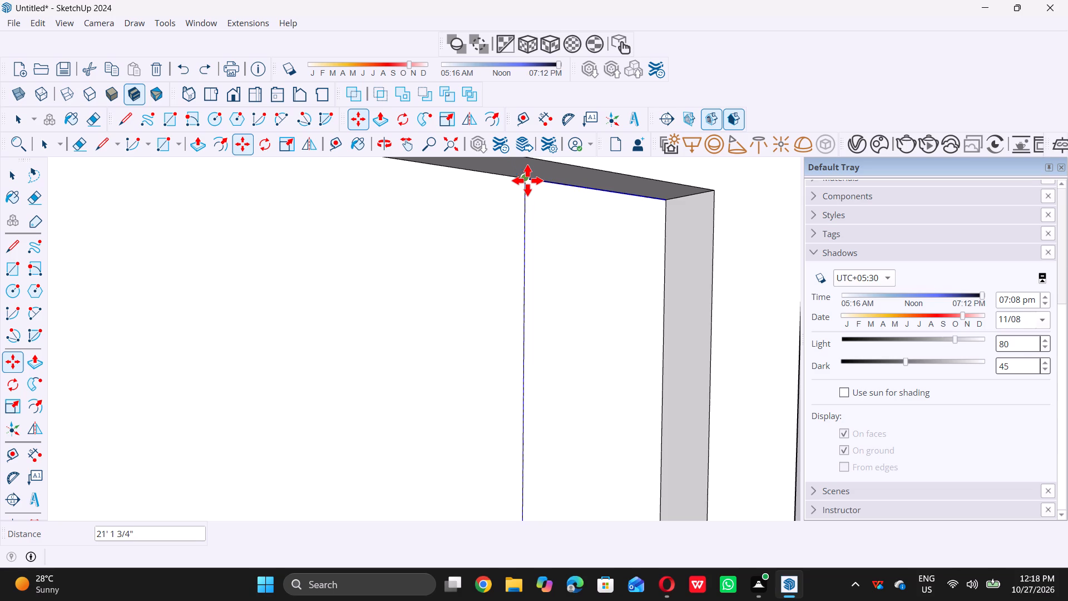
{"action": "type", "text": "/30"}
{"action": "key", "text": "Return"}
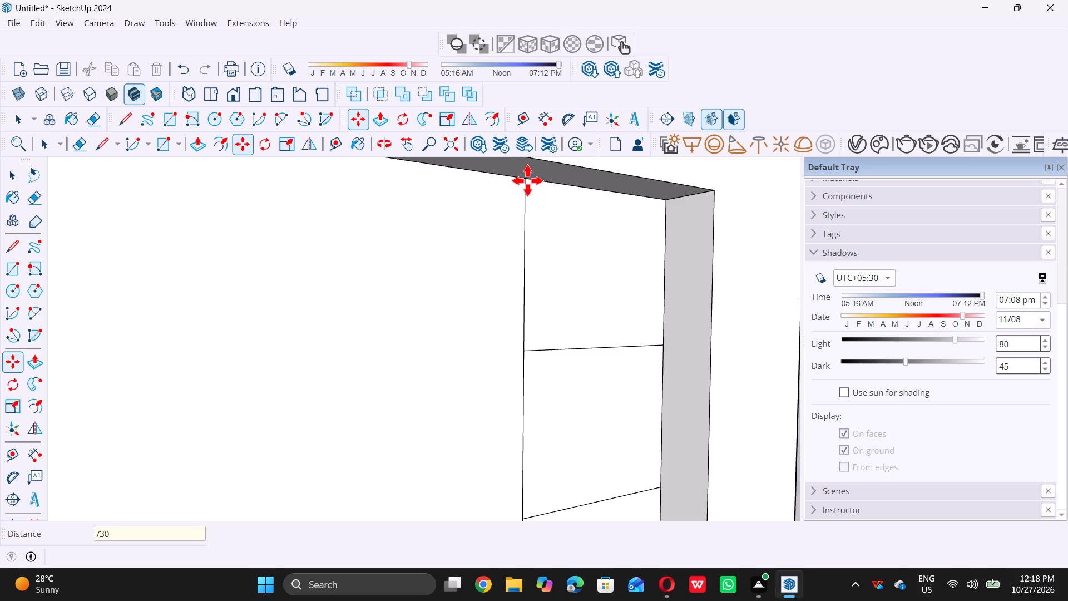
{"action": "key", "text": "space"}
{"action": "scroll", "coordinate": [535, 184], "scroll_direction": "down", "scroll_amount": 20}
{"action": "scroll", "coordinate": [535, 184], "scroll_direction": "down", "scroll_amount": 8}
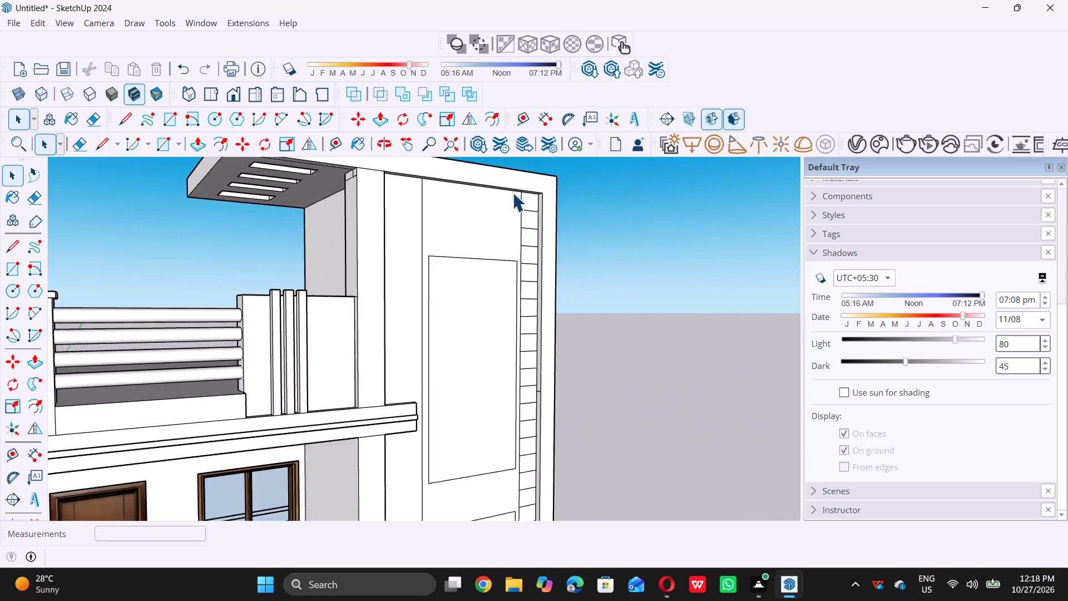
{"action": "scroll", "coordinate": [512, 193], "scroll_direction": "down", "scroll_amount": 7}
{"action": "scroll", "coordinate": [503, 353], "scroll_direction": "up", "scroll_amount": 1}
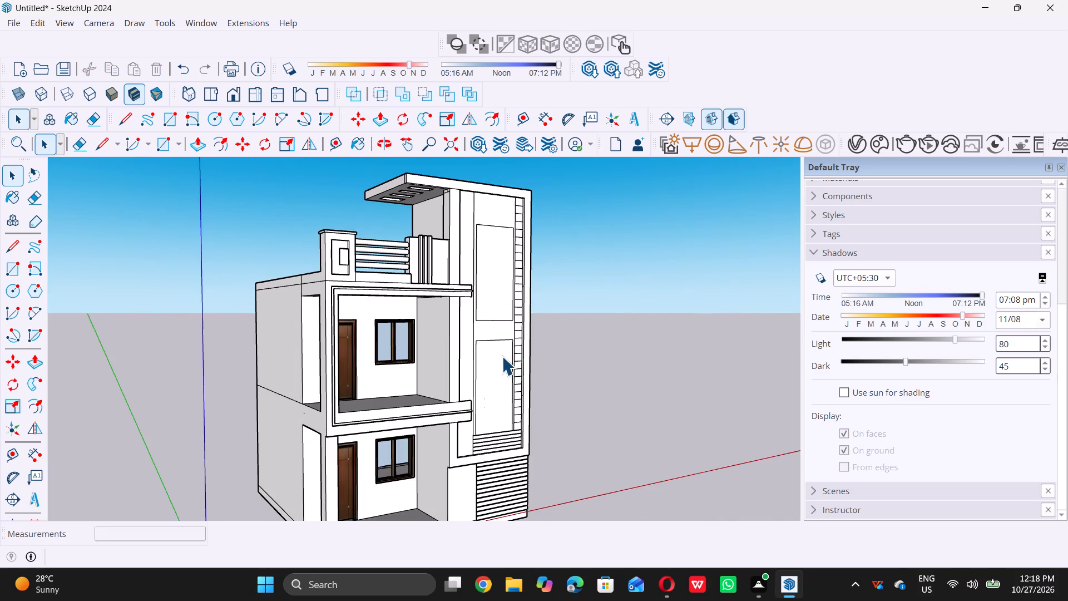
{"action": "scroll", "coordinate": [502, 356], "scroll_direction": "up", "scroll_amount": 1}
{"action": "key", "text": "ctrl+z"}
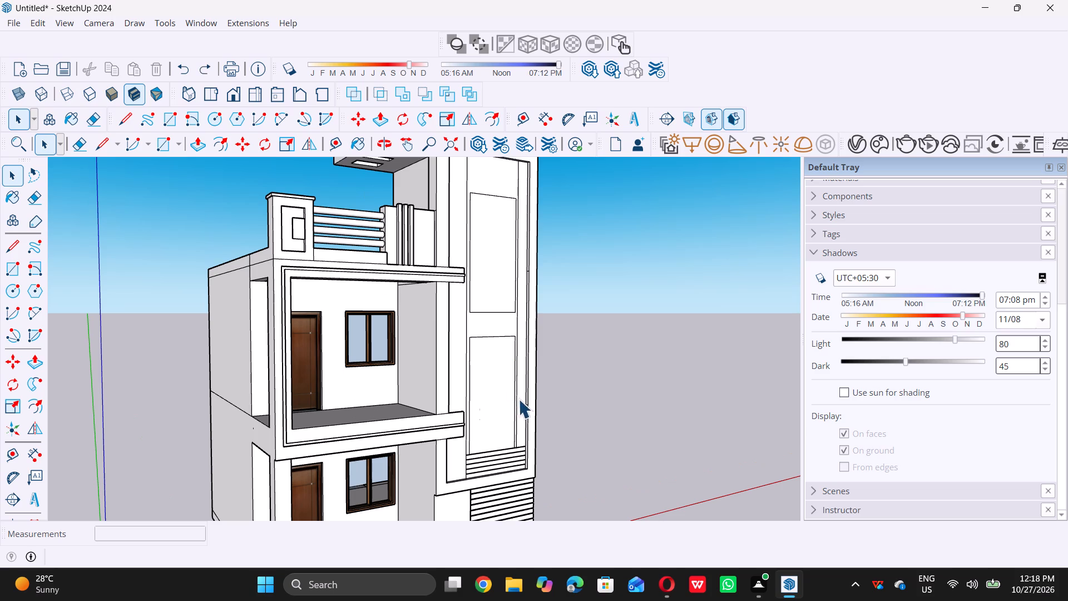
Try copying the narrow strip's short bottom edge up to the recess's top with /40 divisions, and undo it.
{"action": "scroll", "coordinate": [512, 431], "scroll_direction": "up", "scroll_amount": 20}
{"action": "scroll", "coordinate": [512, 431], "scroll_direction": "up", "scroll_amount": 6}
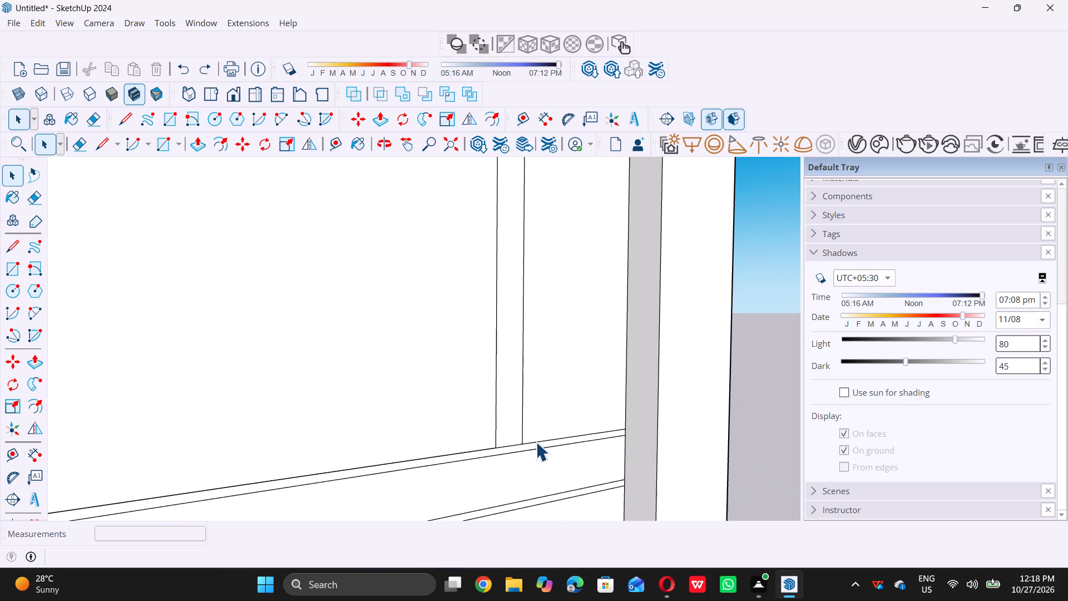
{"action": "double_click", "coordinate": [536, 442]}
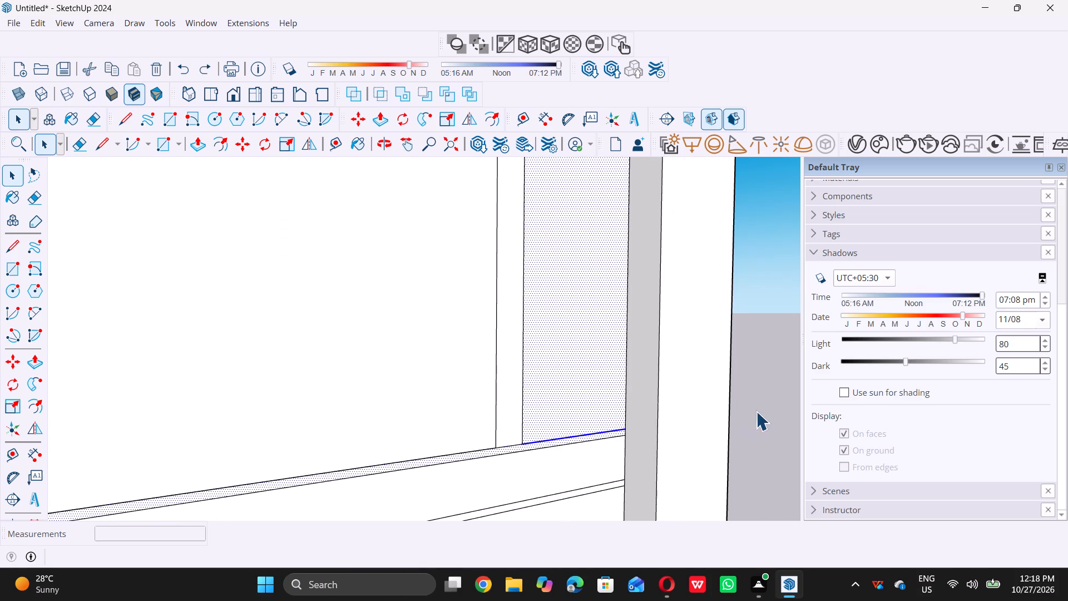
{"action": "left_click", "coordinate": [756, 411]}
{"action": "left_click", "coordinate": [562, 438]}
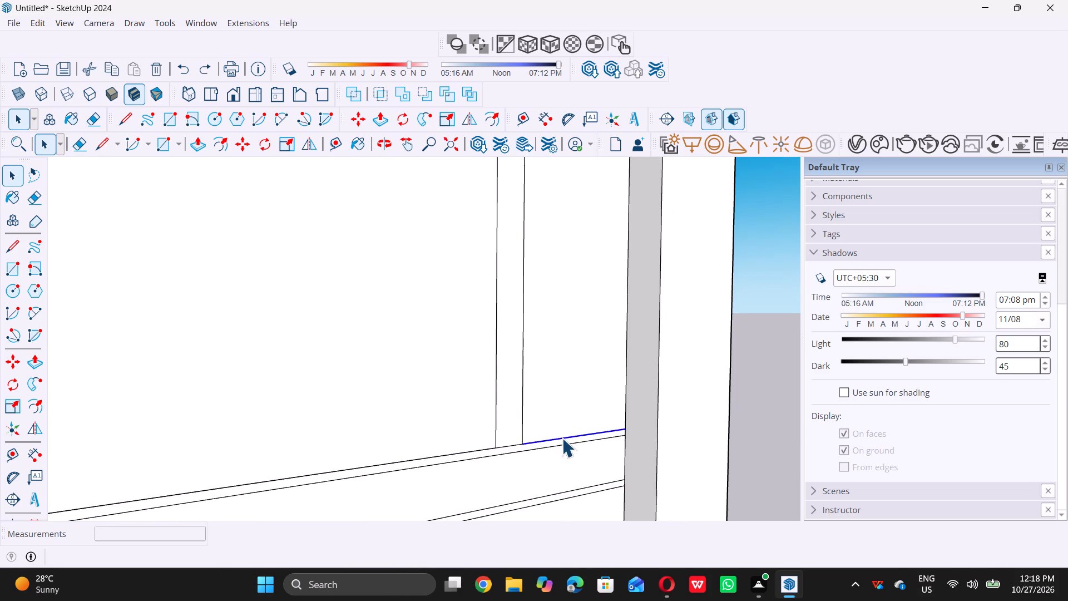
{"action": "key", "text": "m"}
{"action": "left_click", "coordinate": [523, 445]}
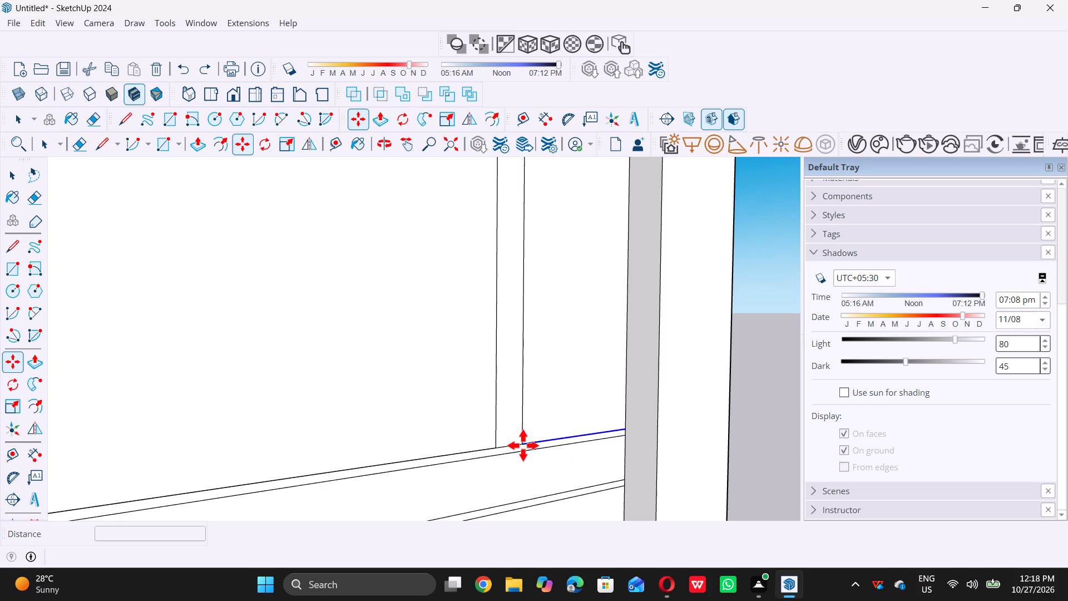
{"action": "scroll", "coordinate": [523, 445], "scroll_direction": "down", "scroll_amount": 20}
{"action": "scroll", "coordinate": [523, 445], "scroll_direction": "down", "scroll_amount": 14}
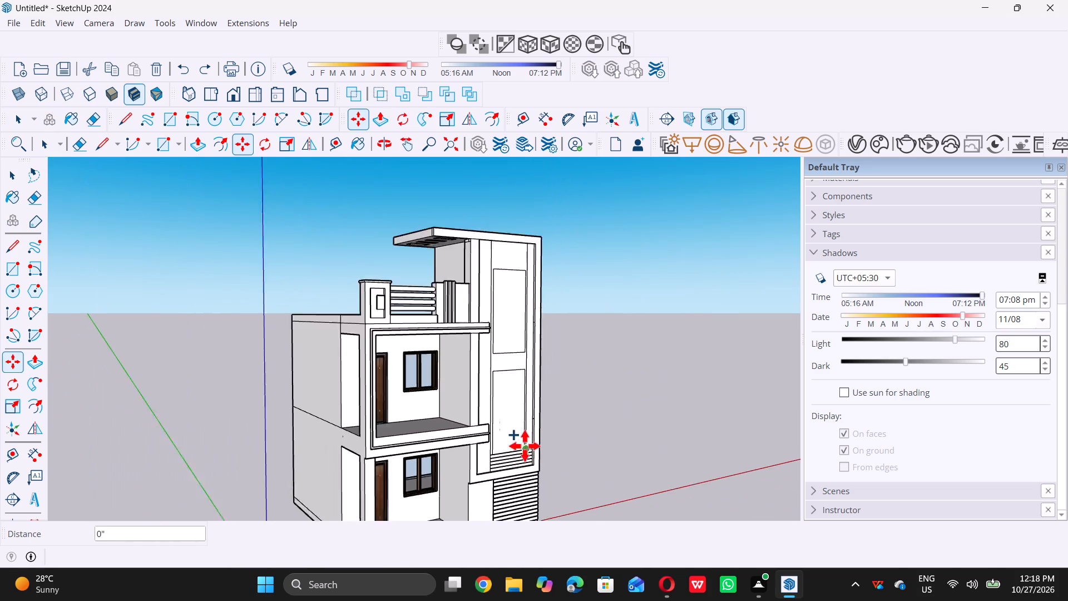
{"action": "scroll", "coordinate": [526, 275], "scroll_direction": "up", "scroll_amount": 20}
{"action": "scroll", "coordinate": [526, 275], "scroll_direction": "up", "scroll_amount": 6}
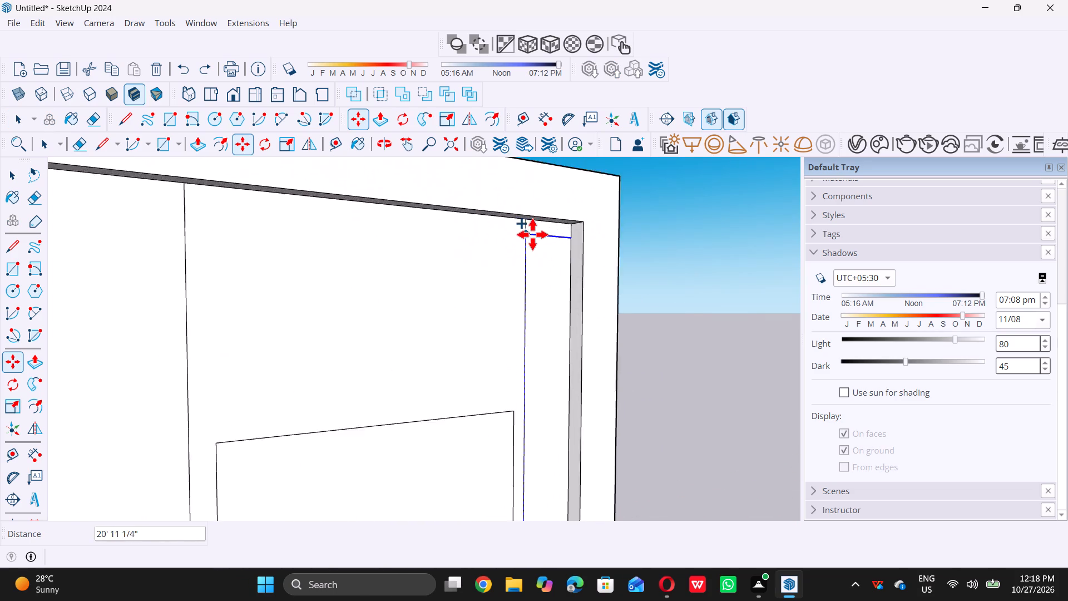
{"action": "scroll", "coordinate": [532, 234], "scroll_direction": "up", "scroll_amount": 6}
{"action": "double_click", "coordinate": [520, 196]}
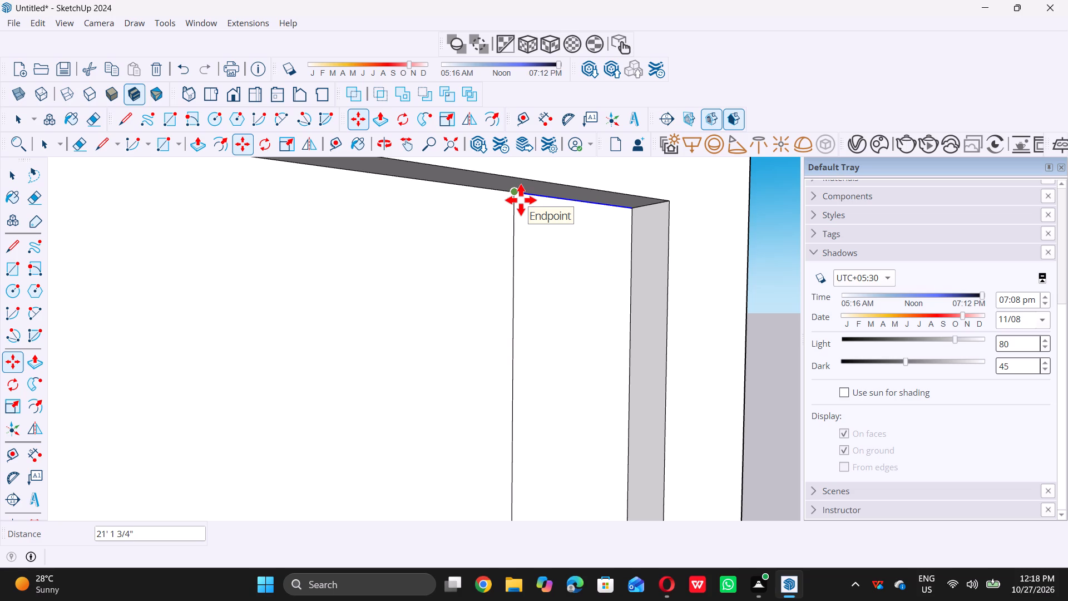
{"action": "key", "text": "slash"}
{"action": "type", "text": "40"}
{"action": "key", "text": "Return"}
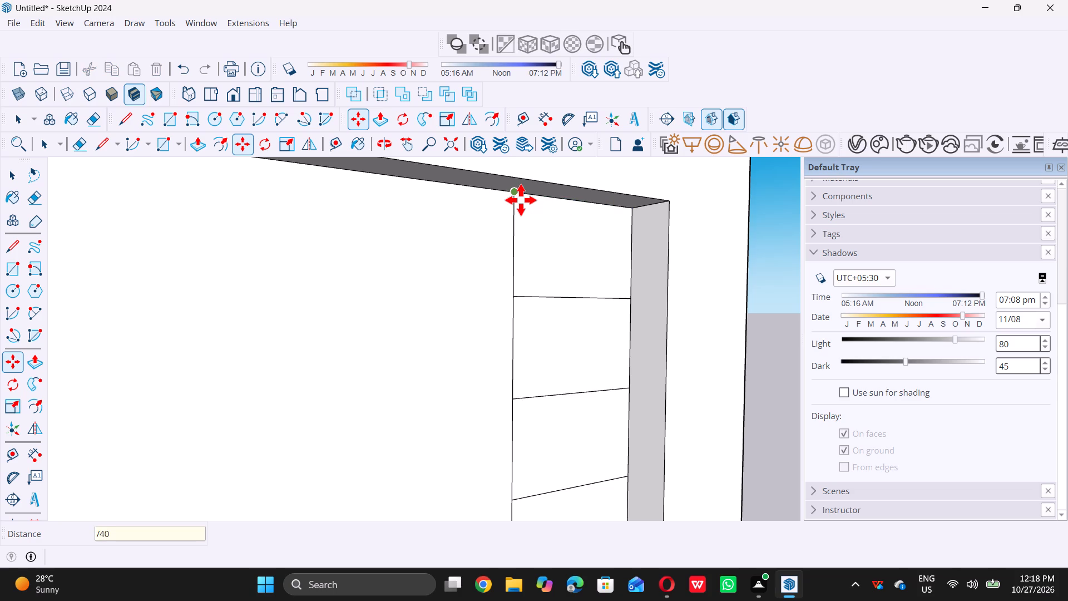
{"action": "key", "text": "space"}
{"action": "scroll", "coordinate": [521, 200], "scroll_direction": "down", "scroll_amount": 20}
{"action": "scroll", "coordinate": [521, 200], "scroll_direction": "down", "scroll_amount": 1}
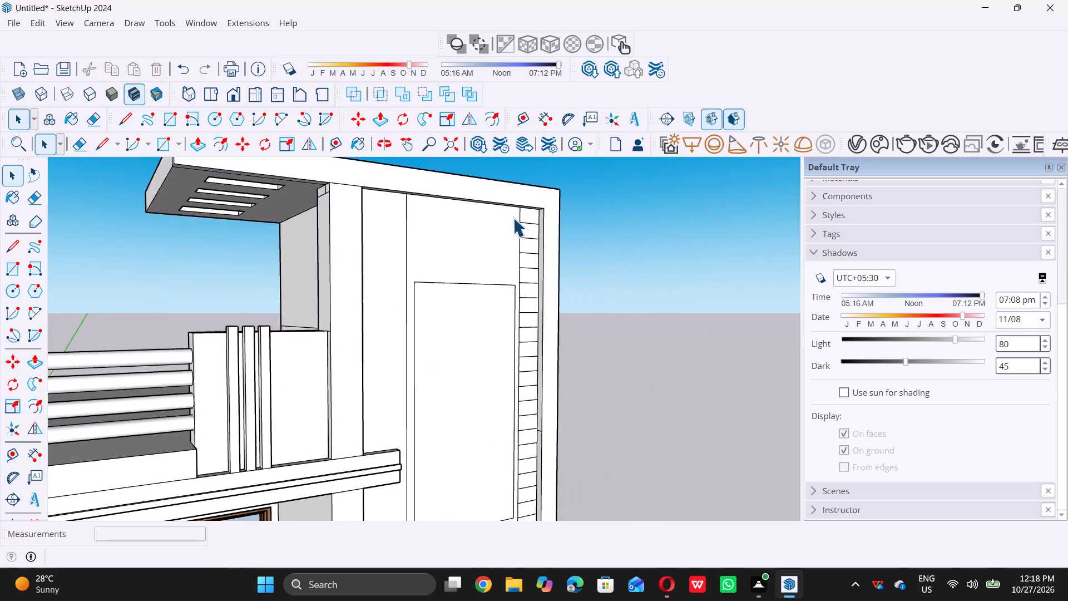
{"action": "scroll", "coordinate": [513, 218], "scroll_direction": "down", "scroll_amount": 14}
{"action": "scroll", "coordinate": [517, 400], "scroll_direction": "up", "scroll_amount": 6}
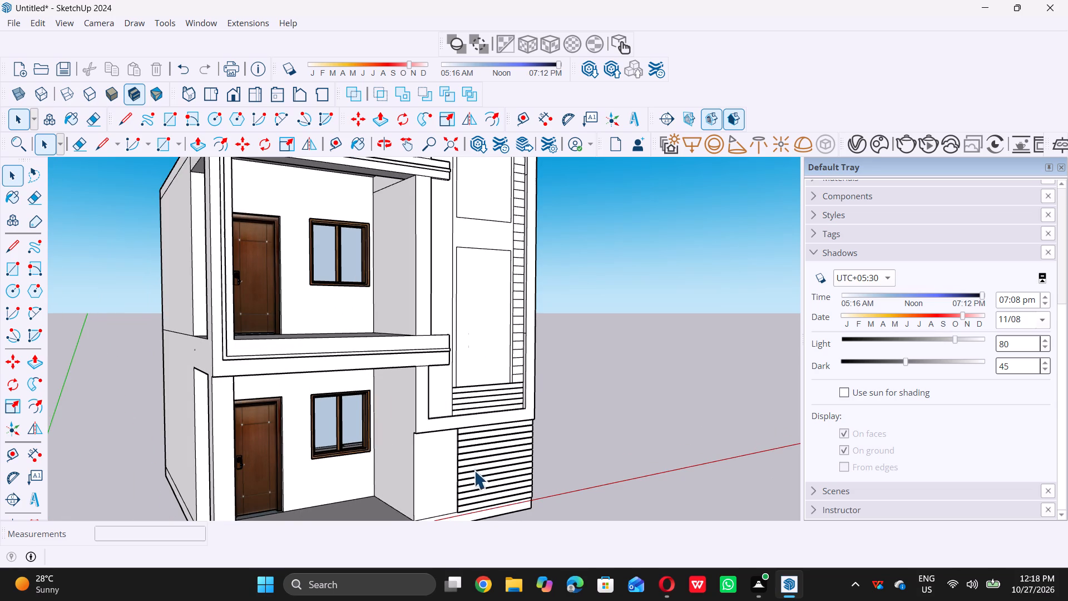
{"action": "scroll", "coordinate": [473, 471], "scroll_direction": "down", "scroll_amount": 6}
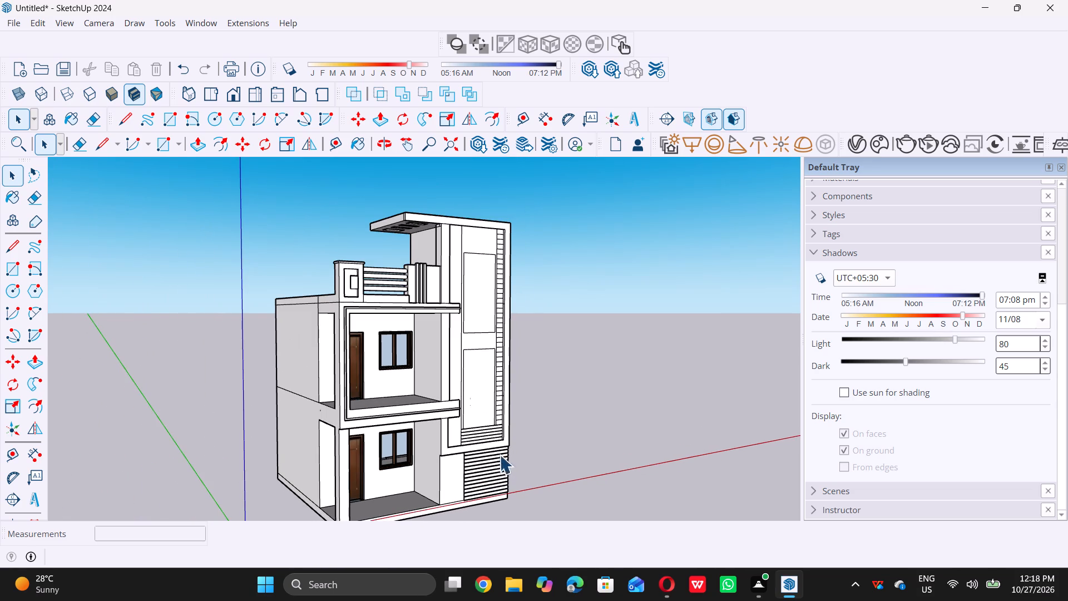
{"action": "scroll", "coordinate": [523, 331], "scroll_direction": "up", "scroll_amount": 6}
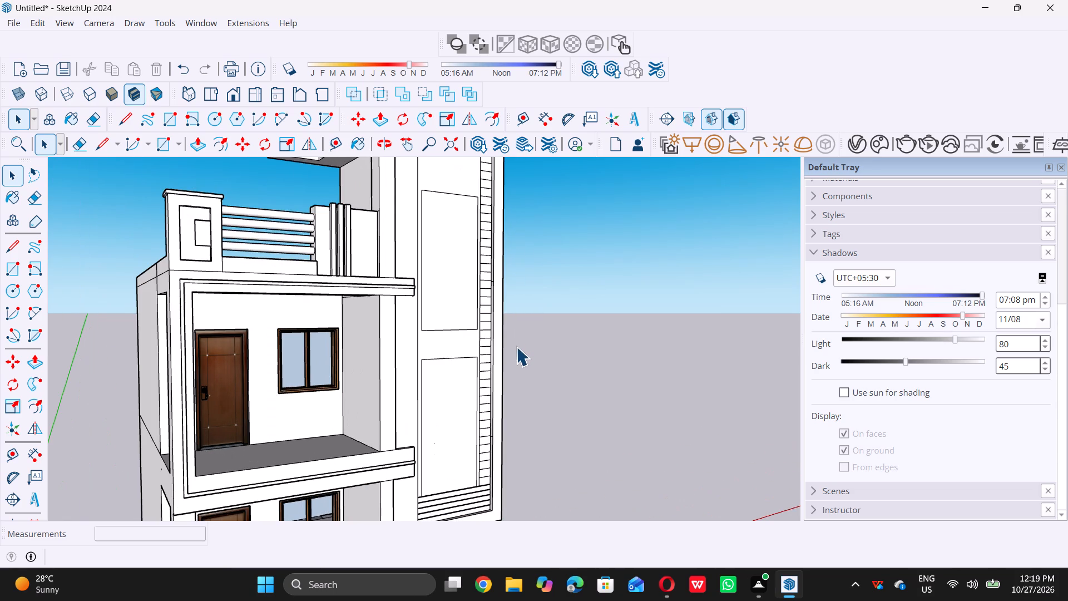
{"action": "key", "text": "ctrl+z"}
Copy the short bottom edge of the narrow strip beside the panels up to the recess's top with /50 divisions.
{"action": "scroll", "coordinate": [474, 470], "scroll_direction": "up", "scroll_amount": 9}
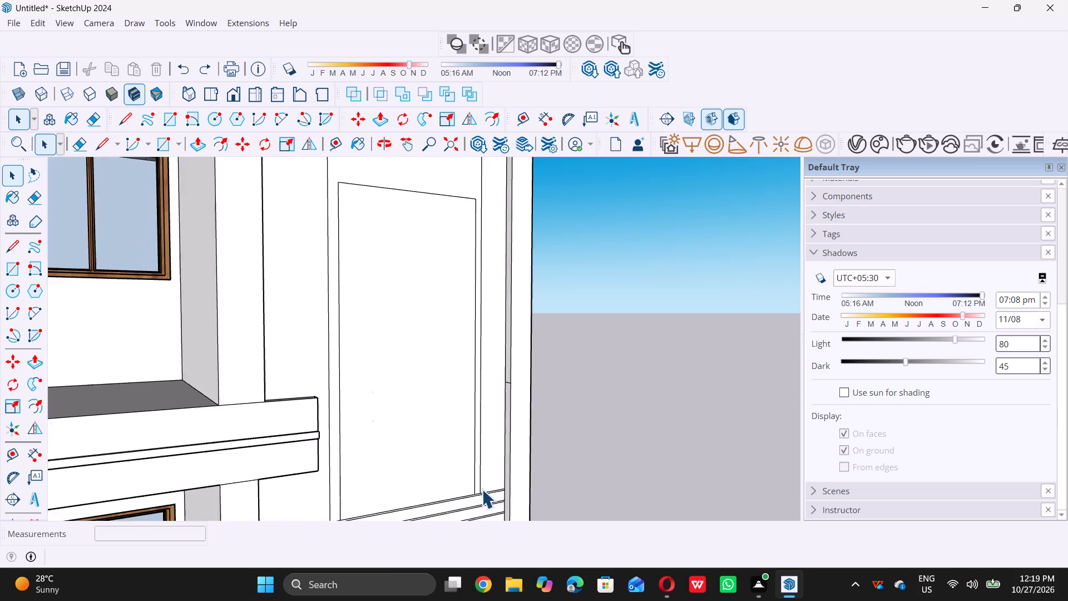
{"action": "scroll", "coordinate": [482, 490], "scroll_direction": "up", "scroll_amount": 18}
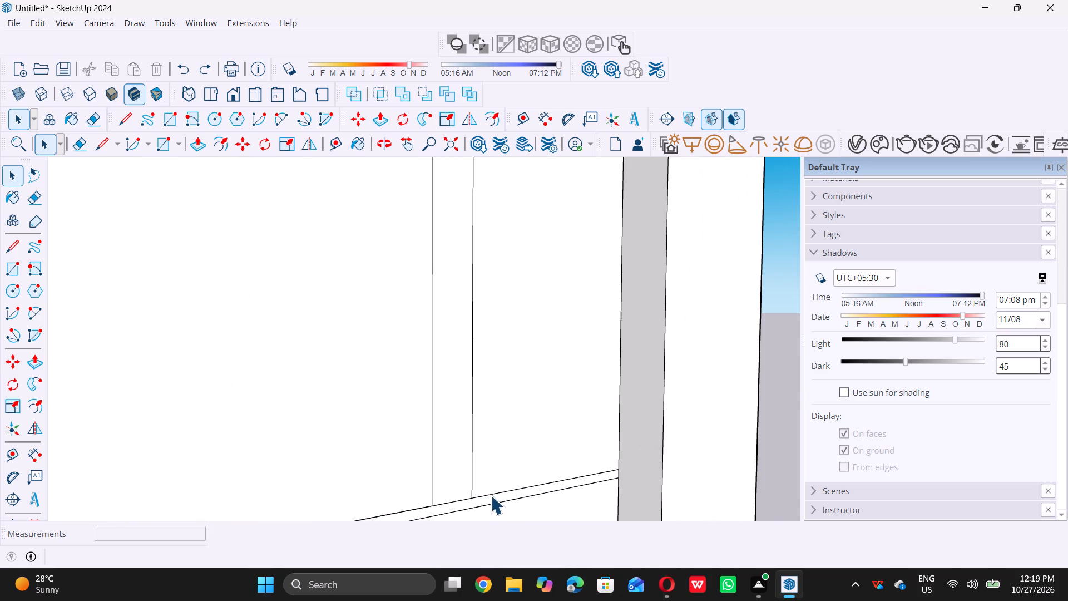
{"action": "left_click", "coordinate": [492, 494]}
{"action": "key", "text": "m"}
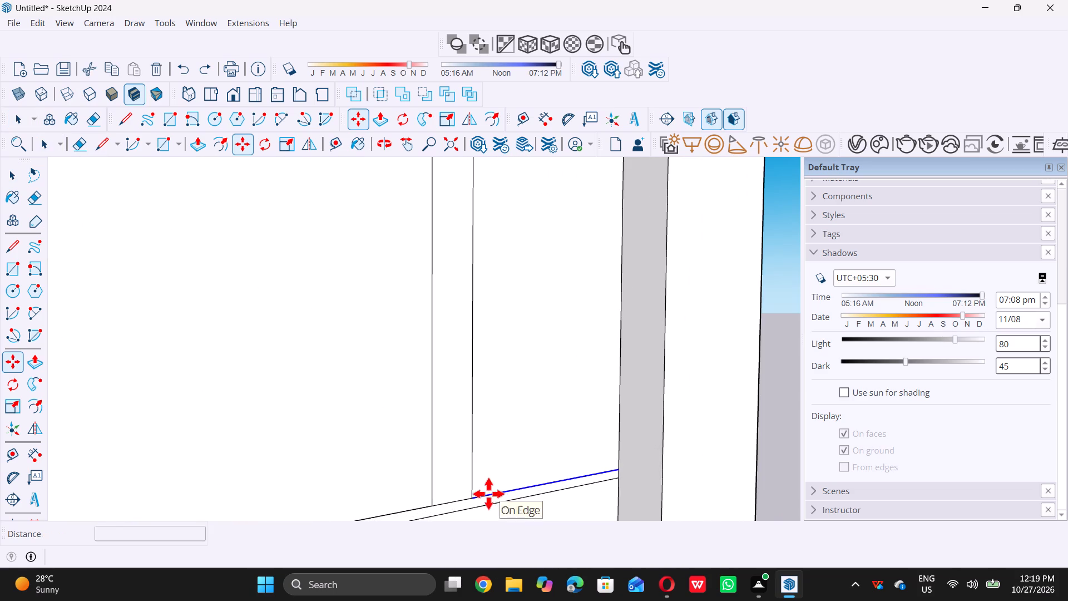
{"action": "left_click", "coordinate": [474, 495]}
{"action": "scroll", "coordinate": [473, 495], "scroll_direction": "down", "scroll_amount": 10}
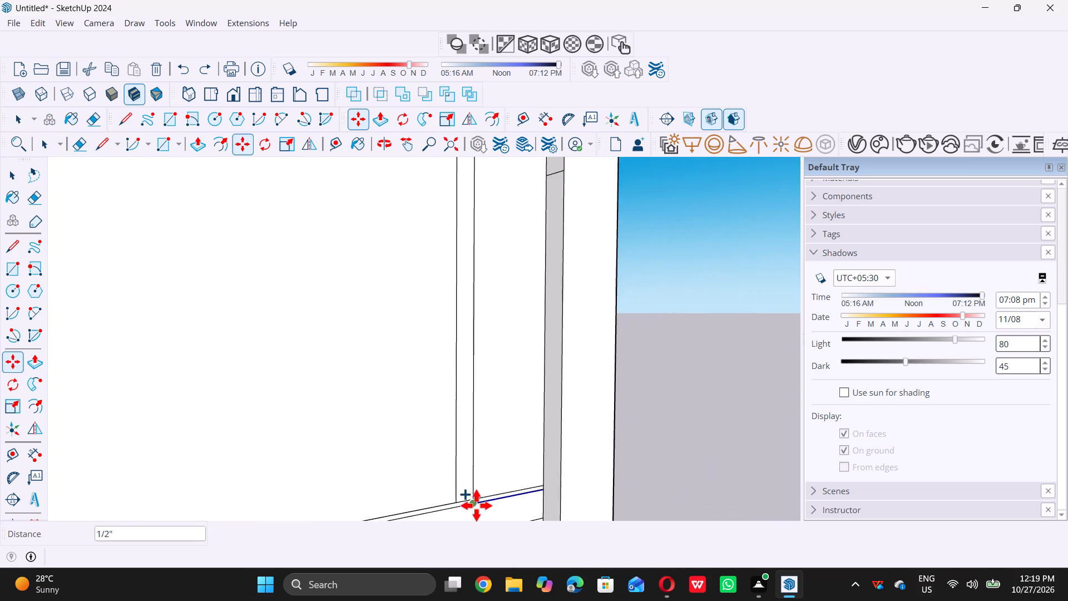
{"action": "scroll", "coordinate": [476, 505], "scroll_direction": "down", "scroll_amount": 20}
{"action": "scroll", "coordinate": [476, 505], "scroll_direction": "down", "scroll_amount": 7}
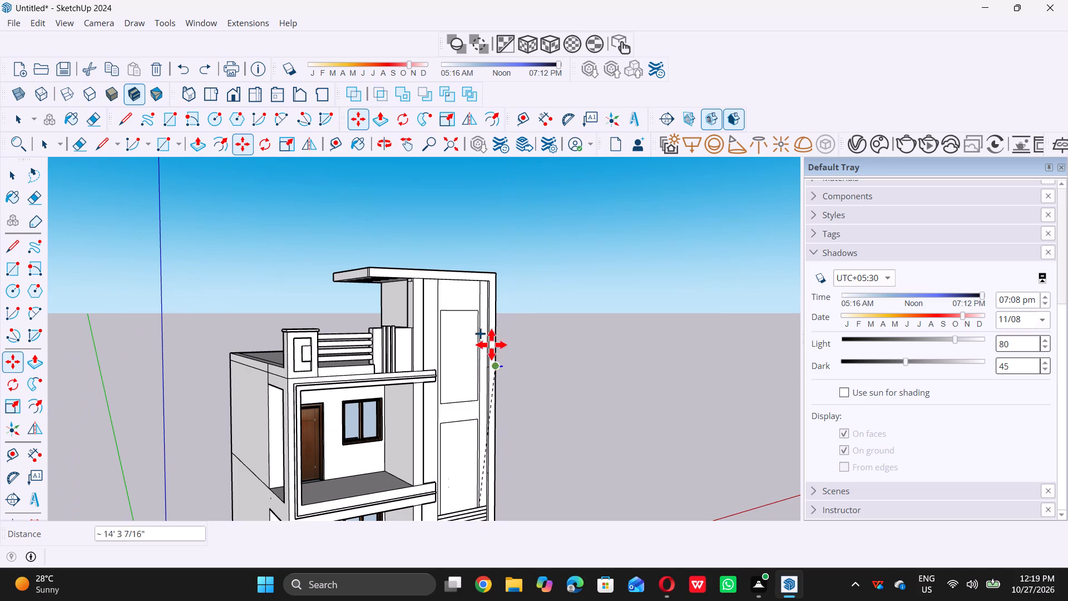
{"action": "scroll", "coordinate": [474, 301], "scroll_direction": "up", "scroll_amount": 20}
{"action": "scroll", "coordinate": [474, 301], "scroll_direction": "up", "scroll_amount": 8}
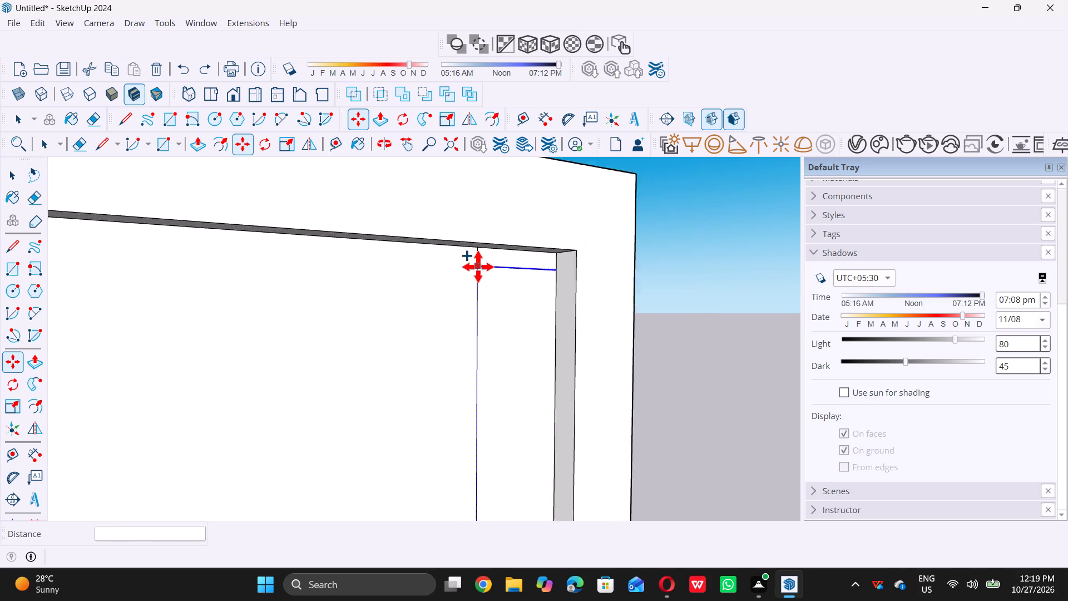
{"action": "scroll", "coordinate": [478, 267], "scroll_direction": "up", "scroll_amount": 5}
{"action": "left_click", "coordinate": [481, 225]}
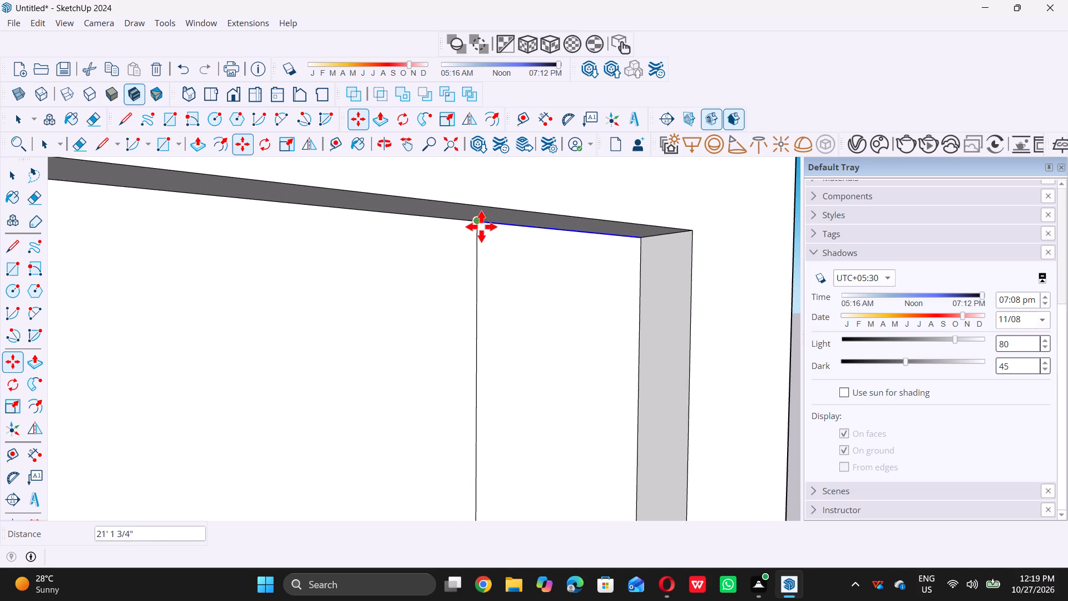
{"action": "key", "text": "slash"}
{"action": "type", "text": "50"}
{"action": "key", "text": "Return"}
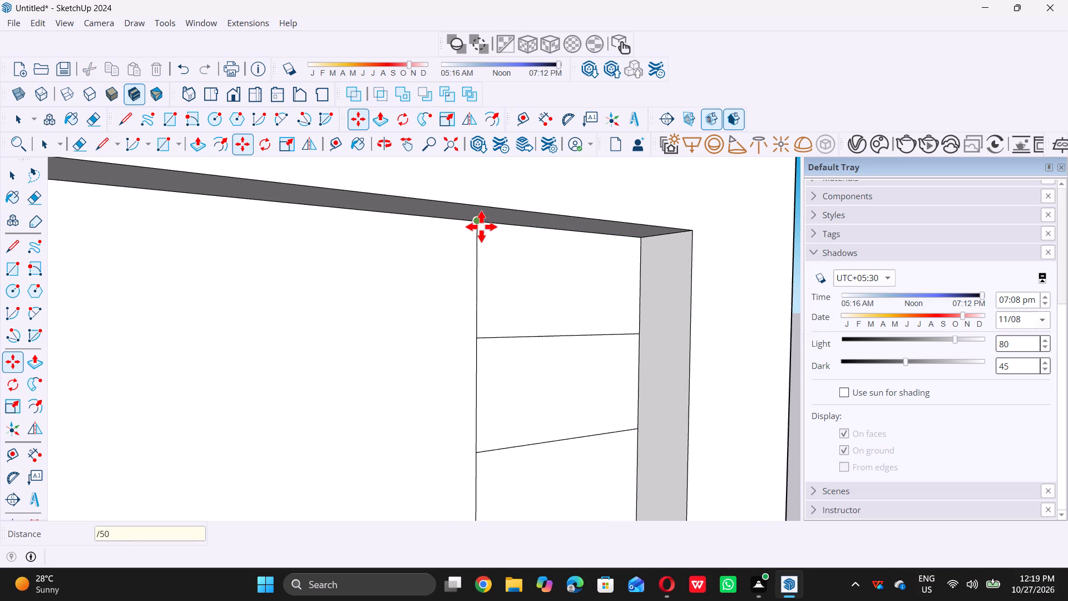
{"action": "key", "text": "space"}
{"action": "scroll", "coordinate": [498, 252], "scroll_direction": "down", "scroll_amount": 15}
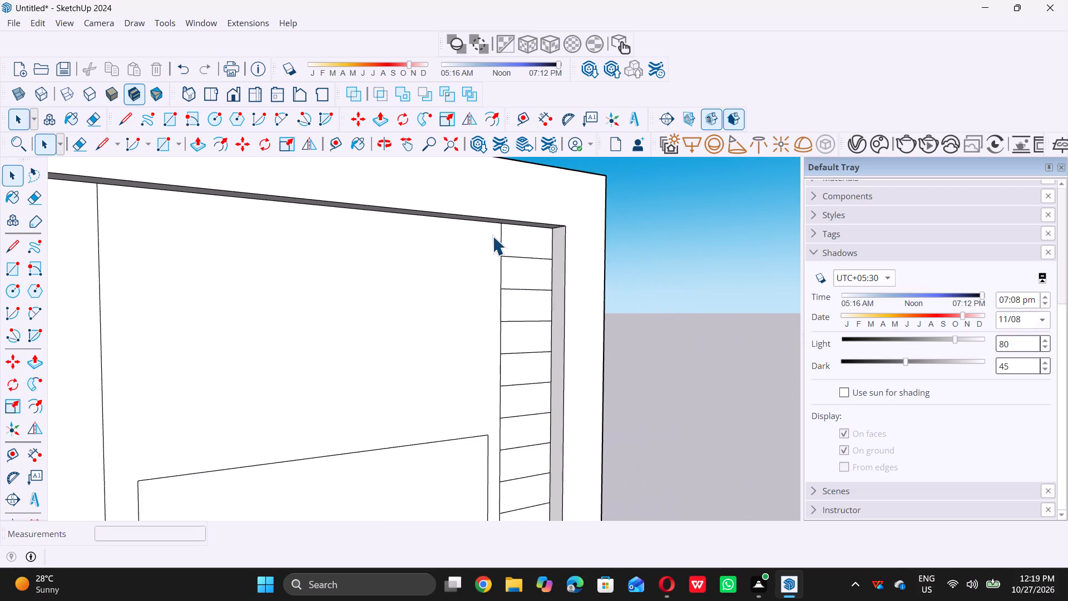
{"action": "scroll", "coordinate": [492, 236], "scroll_direction": "down", "scroll_amount": 20}
{"action": "scroll", "coordinate": [492, 236], "scroll_direction": "down", "scroll_amount": 2}
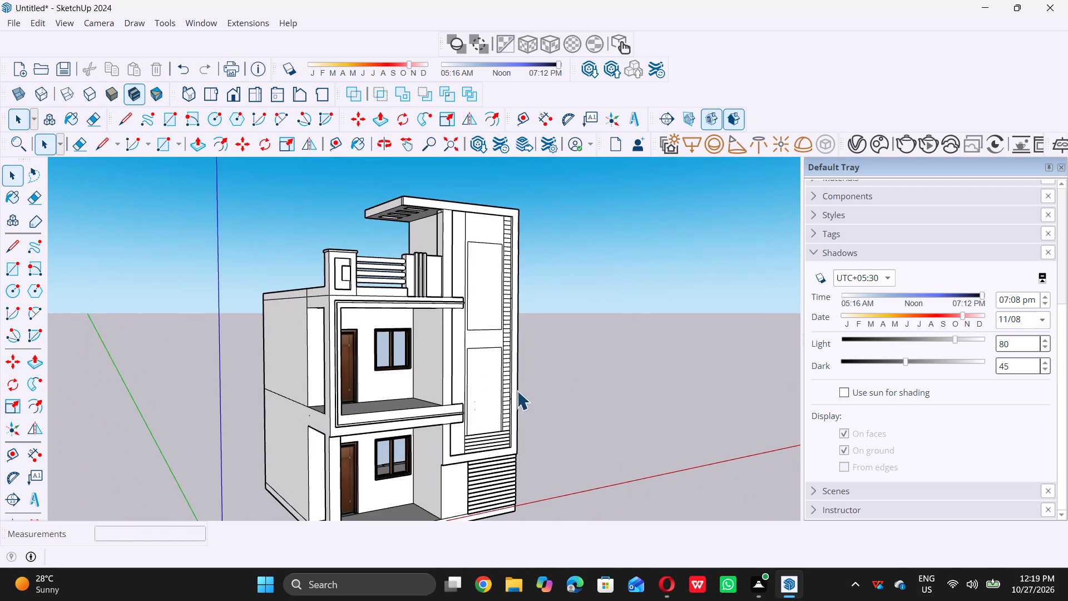
{"action": "scroll", "coordinate": [501, 407], "scroll_direction": "up", "scroll_amount": 11}
{"action": "scroll", "coordinate": [508, 446], "scroll_direction": "up", "scroll_amount": 11}
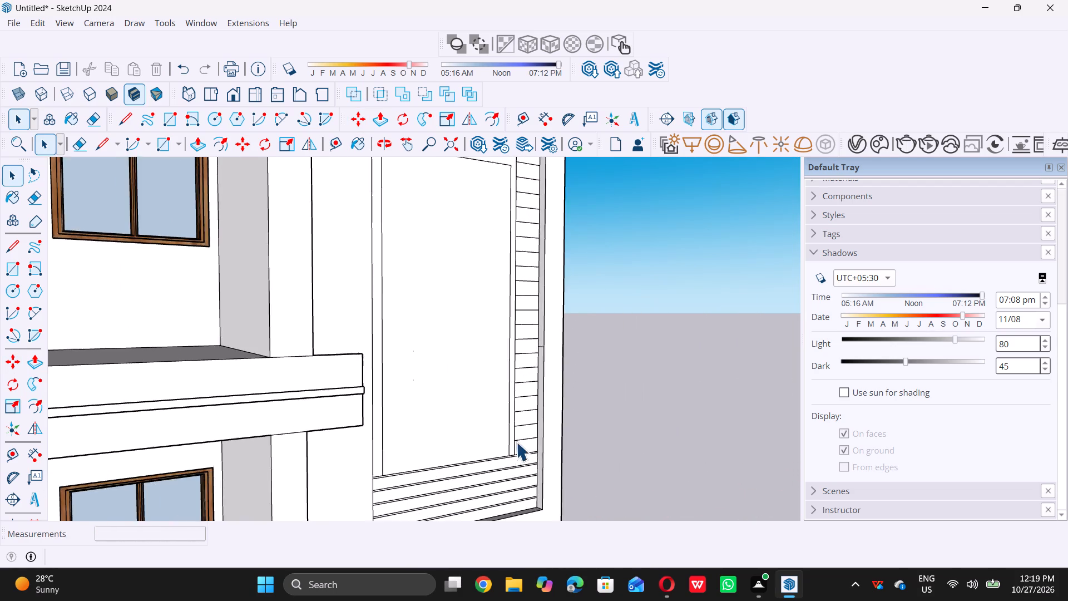
Select together the lowest six dividing lines of the narrow strip, starting just above its bottom edge.
{"action": "scroll", "coordinate": [518, 441], "scroll_direction": "up", "scroll_amount": 19}
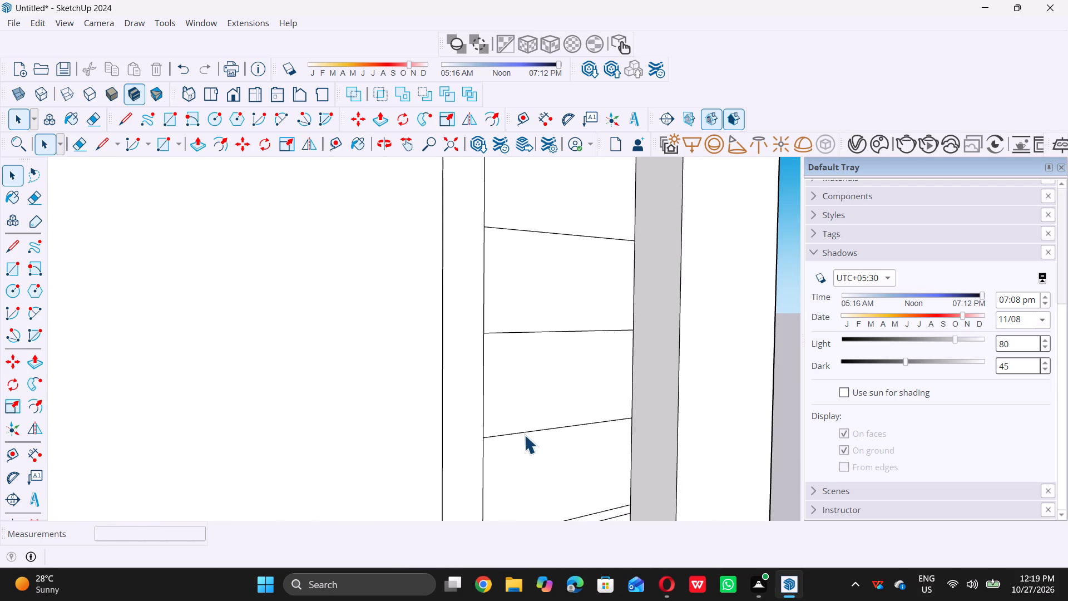
{"action": "double_click", "coordinate": [533, 431]}
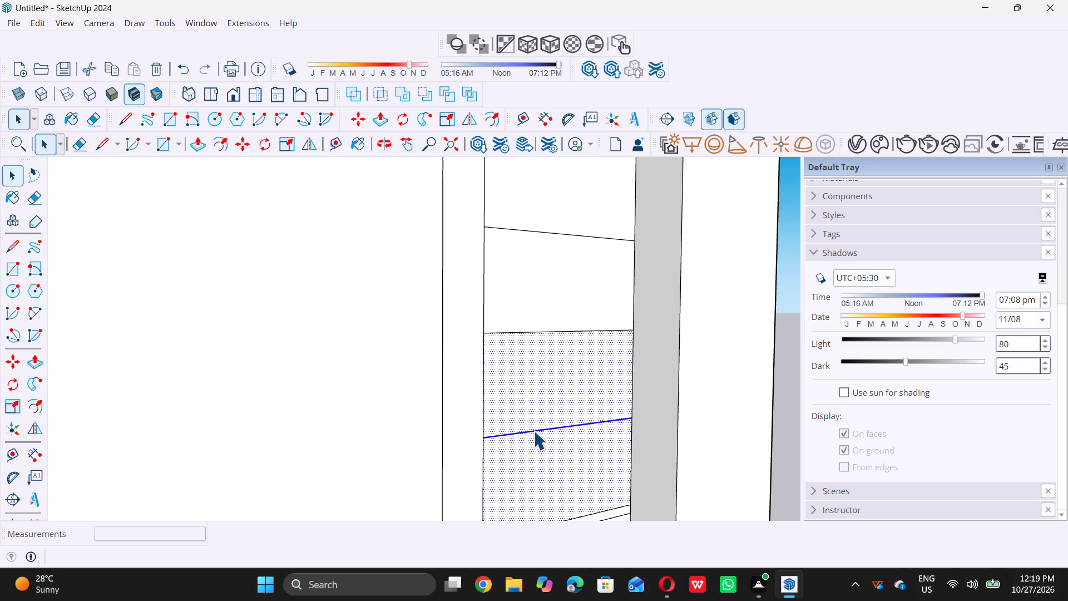
{"action": "left_click", "coordinate": [788, 409]}
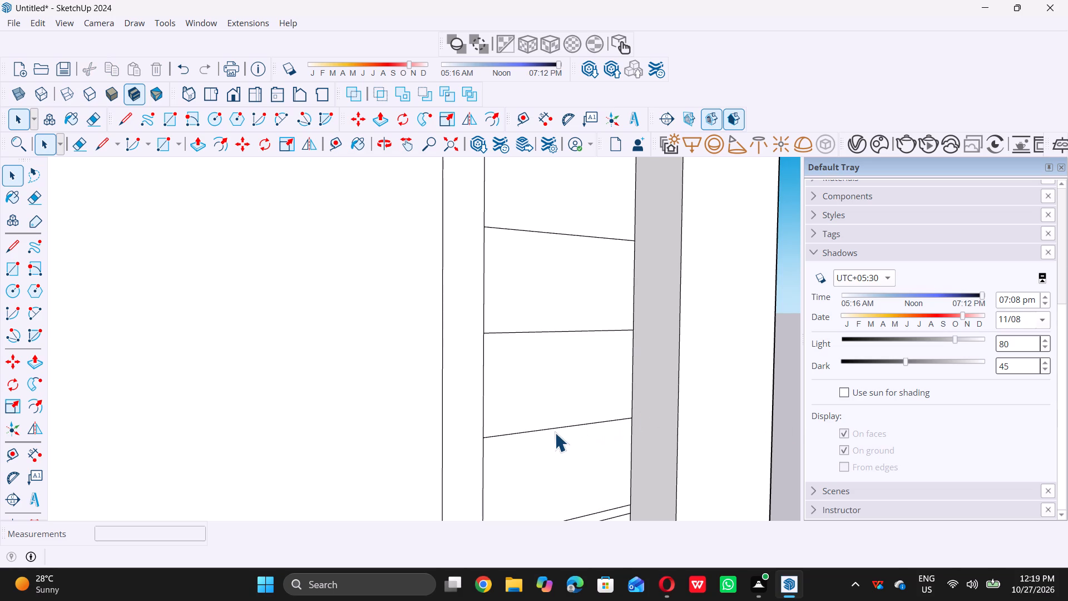
{"action": "left_click", "coordinate": [556, 427], "text": "ctrl"}
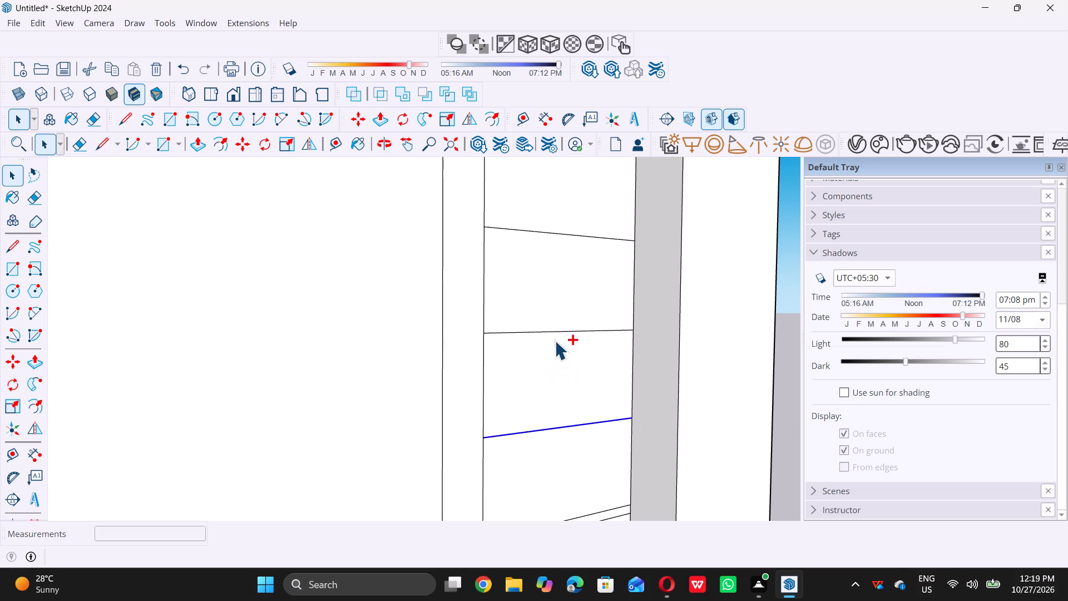
{"action": "left_click", "coordinate": [559, 332], "text": "ctrl"}
{"action": "left_click", "coordinate": [551, 234], "text": "ctrl"}
{"action": "scroll", "coordinate": [537, 301], "scroll_direction": "down", "scroll_amount": 13, "text": "ctrl"}
{"action": "scroll", "coordinate": [520, 309], "scroll_direction": "up", "scroll_amount": 9, "text": "ctrl"}
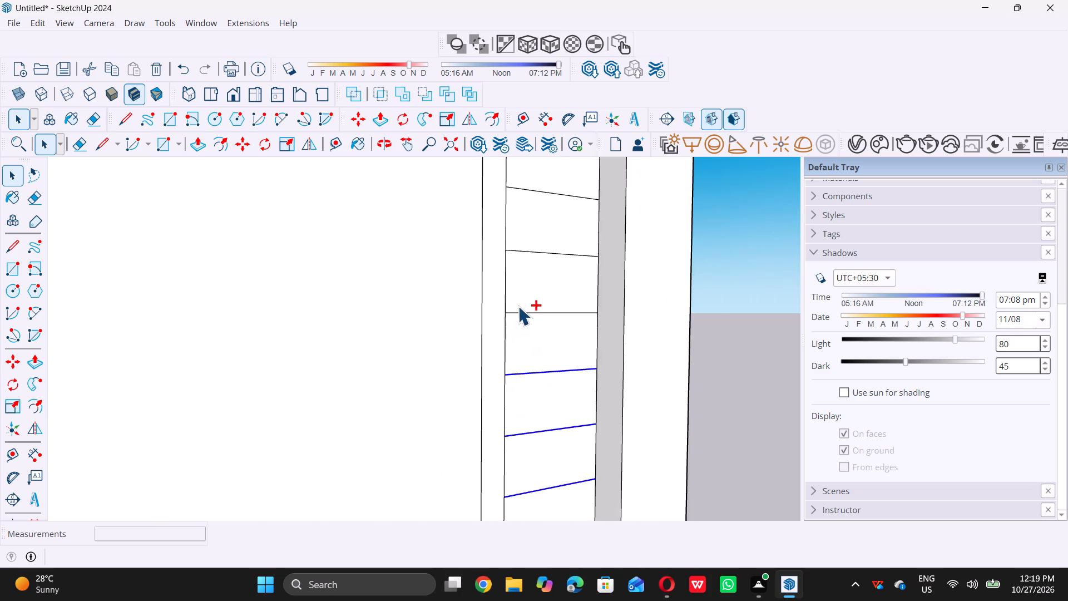
{"action": "scroll", "coordinate": [518, 306], "scroll_direction": "up", "scroll_amount": 1, "text": "ctrl"}
{"action": "left_click", "coordinate": [528, 318], "text": "ctrl"}
{"action": "scroll", "coordinate": [526, 332], "scroll_direction": "down", "scroll_amount": 11, "text": "ctrl"}
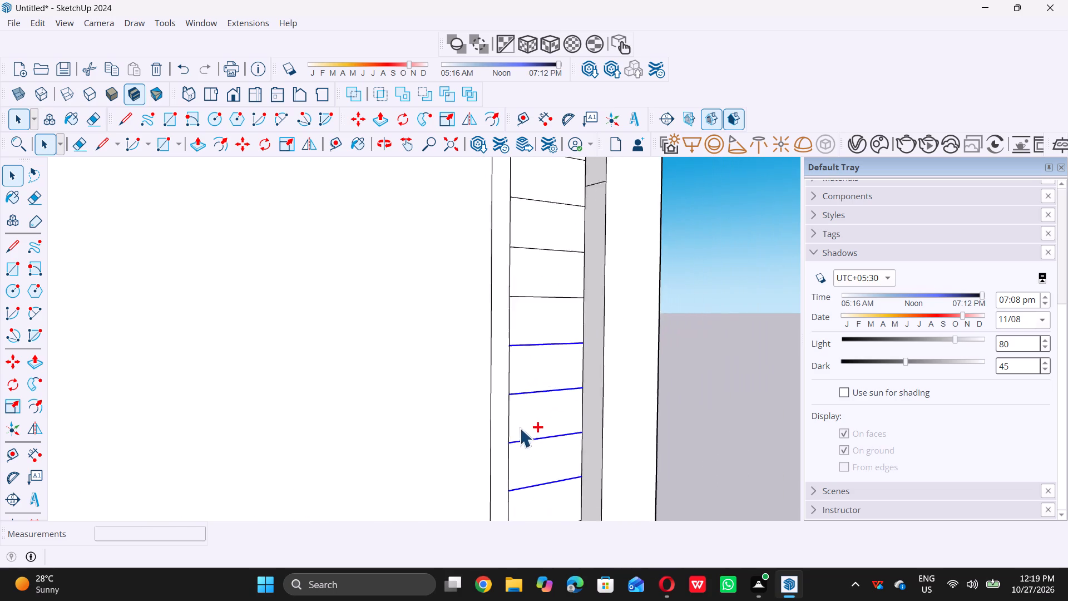
{"action": "scroll", "coordinate": [515, 322], "scroll_direction": "up", "scroll_amount": 10, "text": "ctrl"}
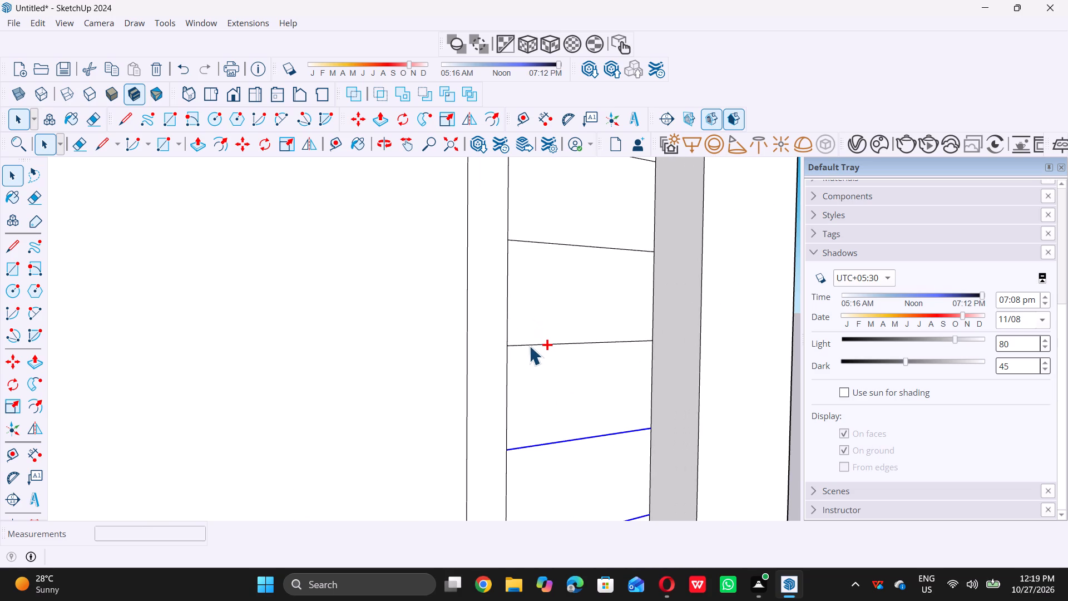
{"action": "left_click", "coordinate": [529, 346], "text": "ctrl"}
{"action": "scroll", "coordinate": [529, 347], "scroll_direction": "down", "scroll_amount": 11, "text": "ctrl"}
{"action": "scroll", "coordinate": [538, 321], "scroll_direction": "up", "scroll_amount": 9, "text": "ctrl"}
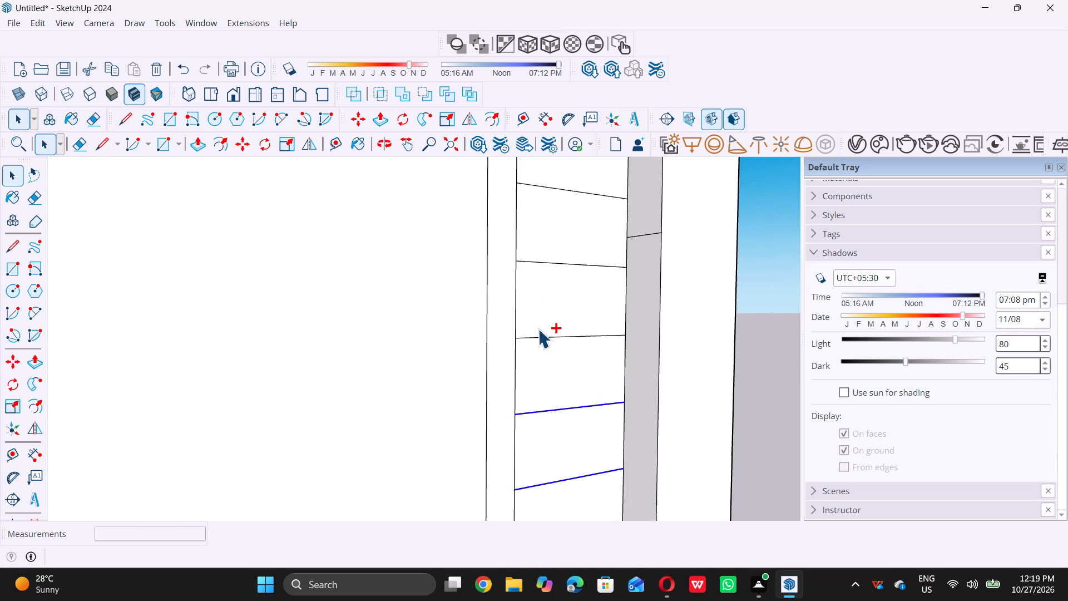
{"action": "left_click", "coordinate": [545, 339], "text": "ctrl"}
Add the next four dividing lines up the narrow strip, beside the lower panel, to the selection.
{"action": "scroll", "coordinate": [545, 348], "scroll_direction": "down", "scroll_amount": 12, "text": "ctrl"}
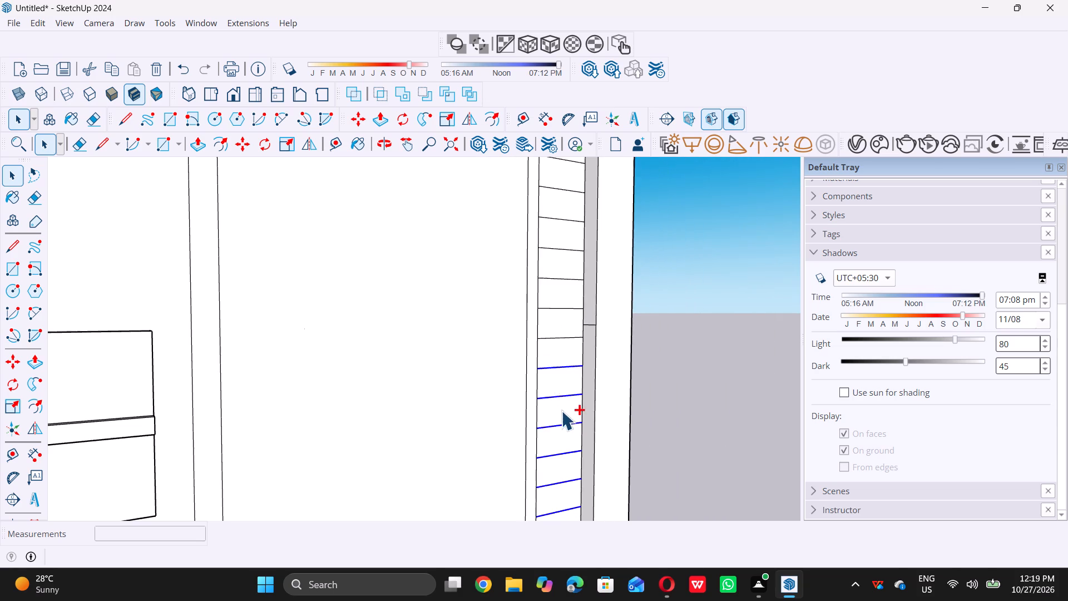
{"action": "scroll", "coordinate": [542, 339], "scroll_direction": "up", "scroll_amount": 9, "text": "ctrl"}
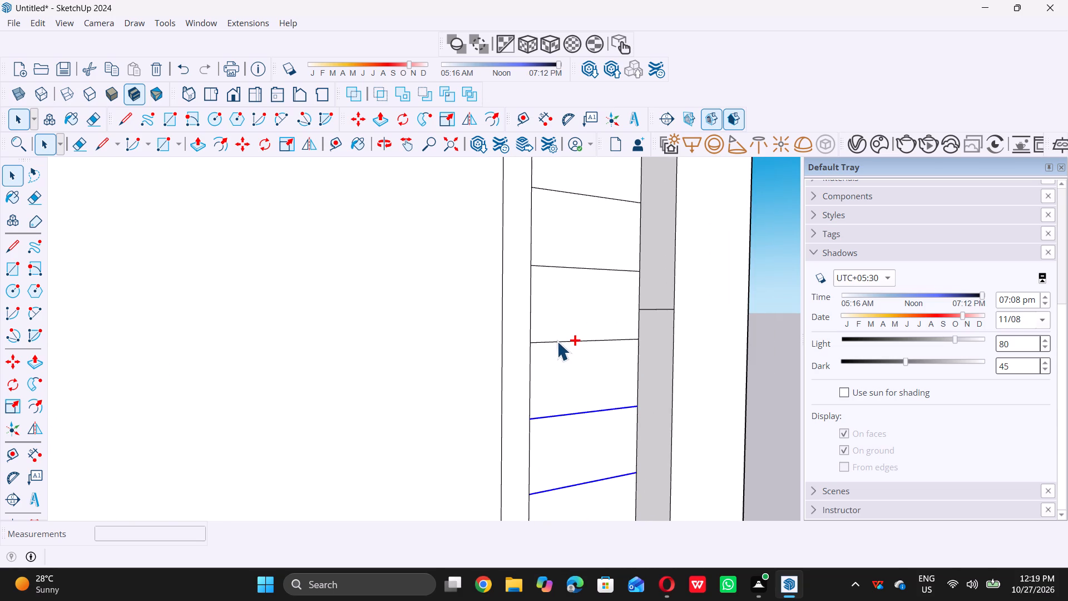
{"action": "left_click", "coordinate": [557, 341], "text": "ctrl"}
{"action": "scroll", "coordinate": [556, 351], "scroll_direction": "down", "scroll_amount": 12, "text": "ctrl"}
{"action": "scroll", "coordinate": [561, 341], "scroll_direction": "up", "scroll_amount": 9, "text": "ctrl"}
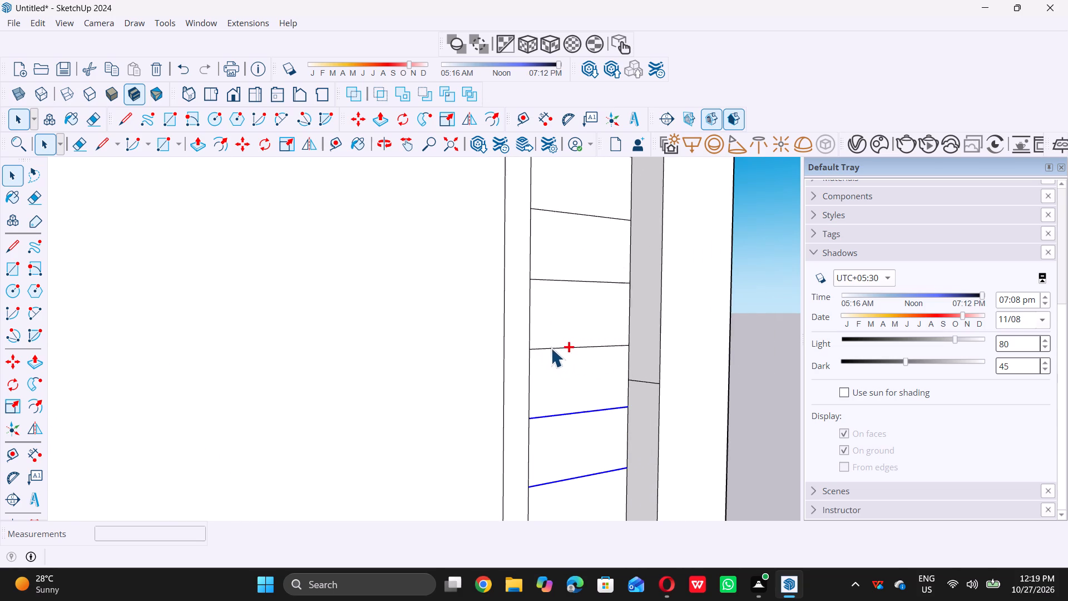
{"action": "left_click", "coordinate": [559, 348], "text": "ctrl"}
{"action": "scroll", "coordinate": [559, 353], "scroll_direction": "down", "scroll_amount": 11, "text": "ctrl"}
{"action": "scroll", "coordinate": [553, 333], "scroll_direction": "up", "scroll_amount": 2, "text": "ctrl"}
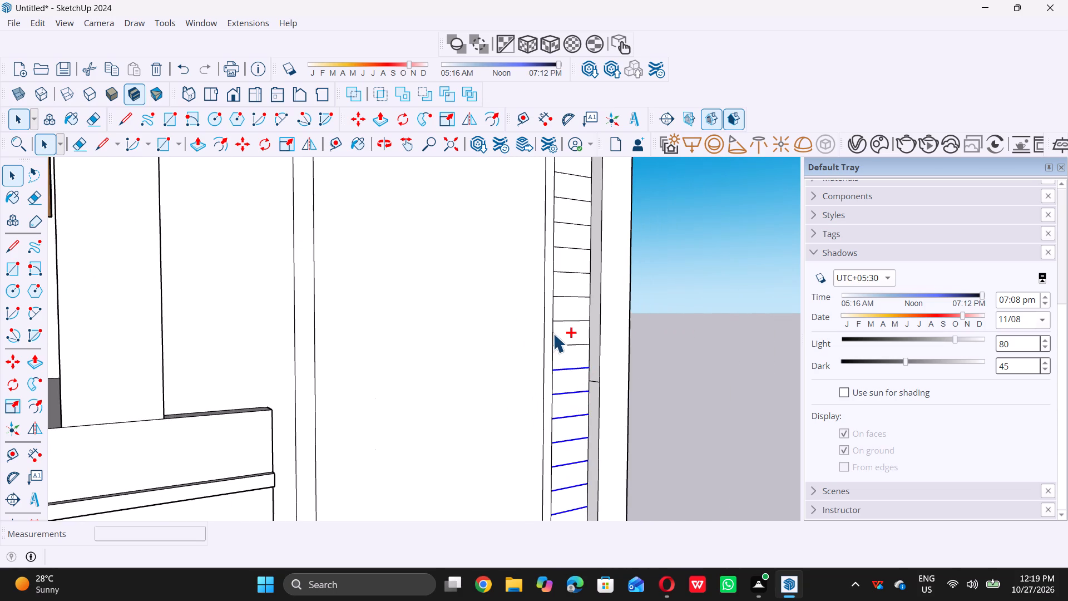
{"action": "scroll", "coordinate": [553, 333], "scroll_direction": "up", "scroll_amount": 7, "text": "ctrl"}
{"action": "left_click", "coordinate": [577, 360], "text": "ctrl"}
{"action": "scroll", "coordinate": [577, 363], "scroll_direction": "down", "scroll_amount": 8, "text": "ctrl"}
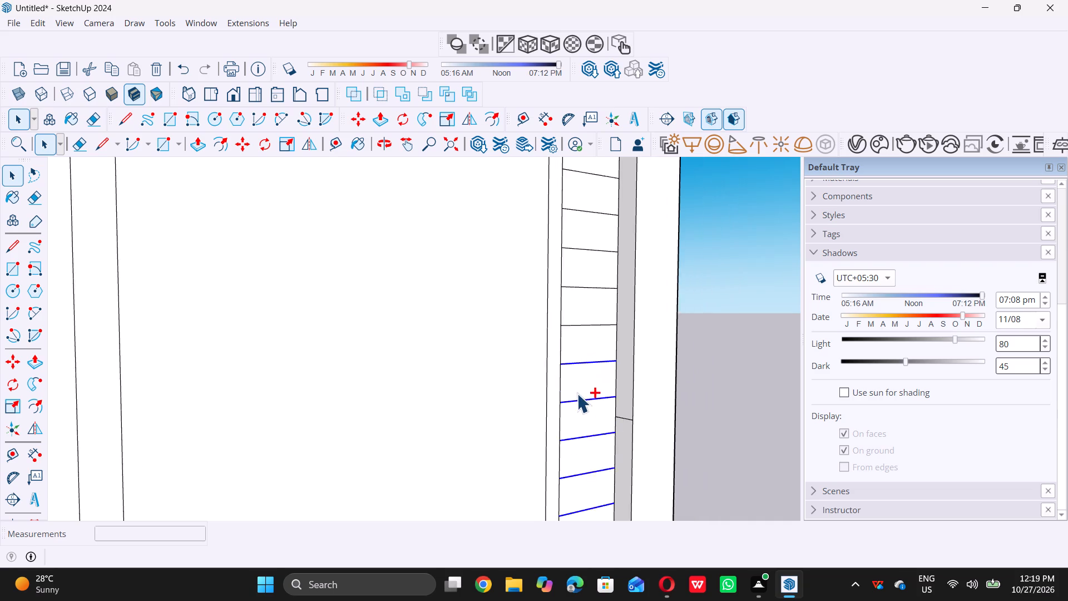
{"action": "scroll", "coordinate": [577, 393], "scroll_direction": "down", "scroll_amount": 2, "text": "ctrl"}
{"action": "scroll", "coordinate": [571, 346], "scroll_direction": "up", "scroll_amount": 8, "text": "ctrl"}
{"action": "left_click", "coordinate": [578, 356], "text": "ctrl"}
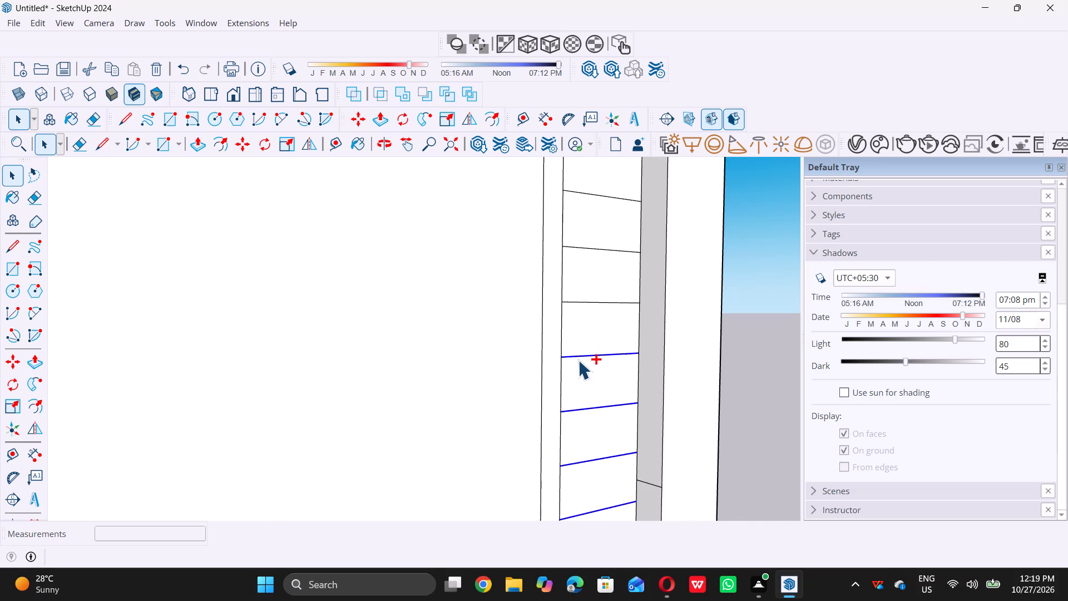
Extend the selection with the following four dividing lines of the strip, continuing upward alongside the lower panel.
{"action": "scroll", "coordinate": [578, 363], "scroll_direction": "down", "scroll_amount": 12, "text": "ctrl"}
{"action": "scroll", "coordinate": [585, 357], "scroll_direction": "up", "scroll_amount": 8, "text": "ctrl"}
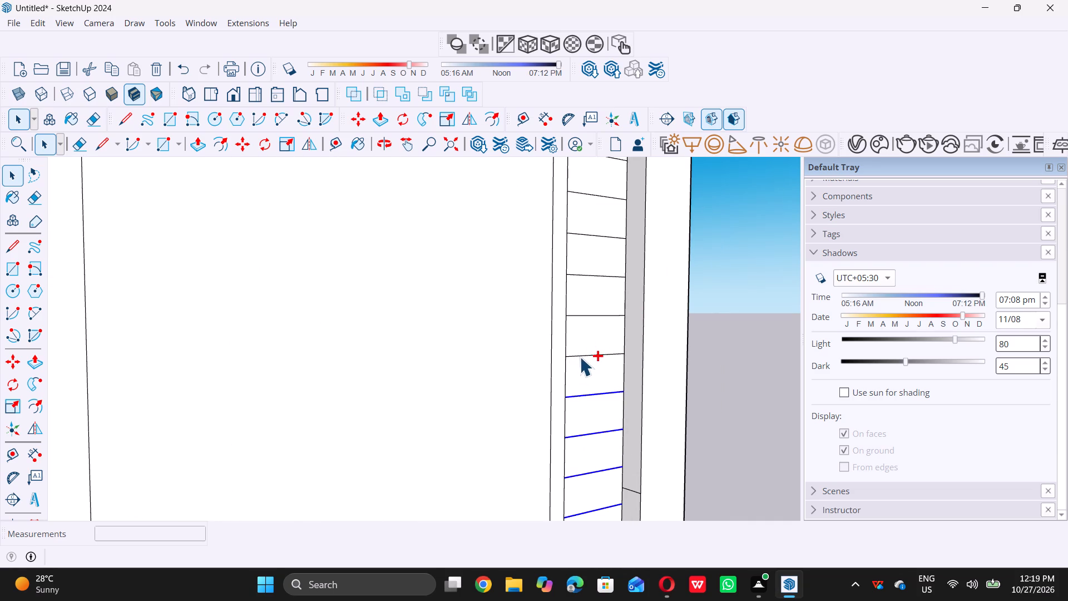
{"action": "left_click", "coordinate": [582, 356], "text": "ctrl"}
{"action": "scroll", "coordinate": [582, 364], "scroll_direction": "down", "scroll_amount": 9, "text": "ctrl"}
{"action": "scroll", "coordinate": [577, 355], "scroll_direction": "up", "scroll_amount": 4, "text": "ctrl"}
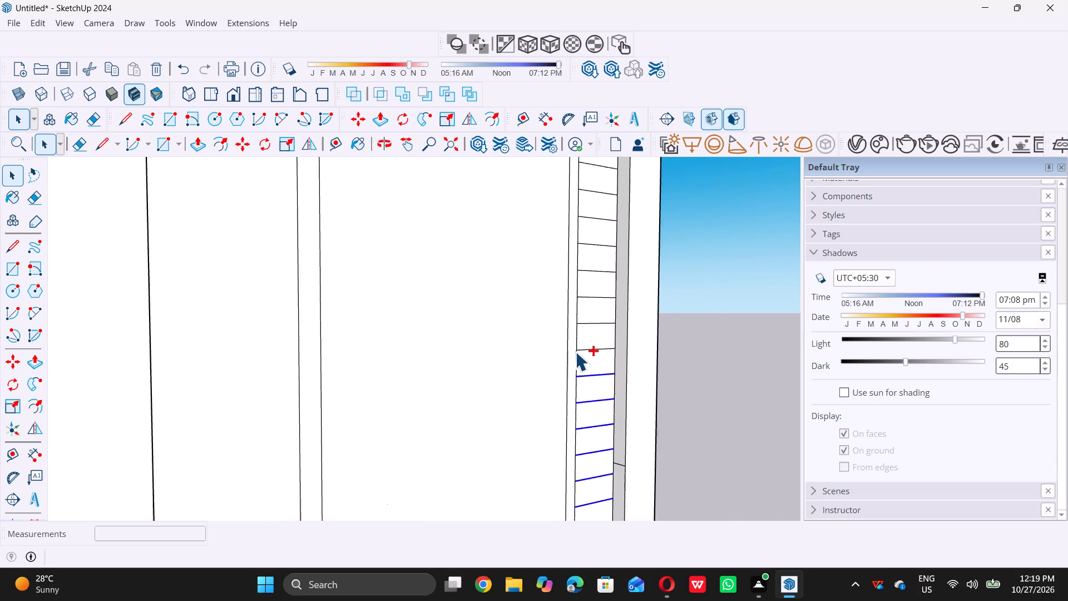
{"action": "scroll", "coordinate": [575, 352], "scroll_direction": "up", "scroll_amount": 5, "text": "ctrl"}
{"action": "left_click", "coordinate": [594, 347], "text": "ctrl"}
{"action": "scroll", "coordinate": [592, 354], "scroll_direction": "down", "scroll_amount": 5, "text": "ctrl"}
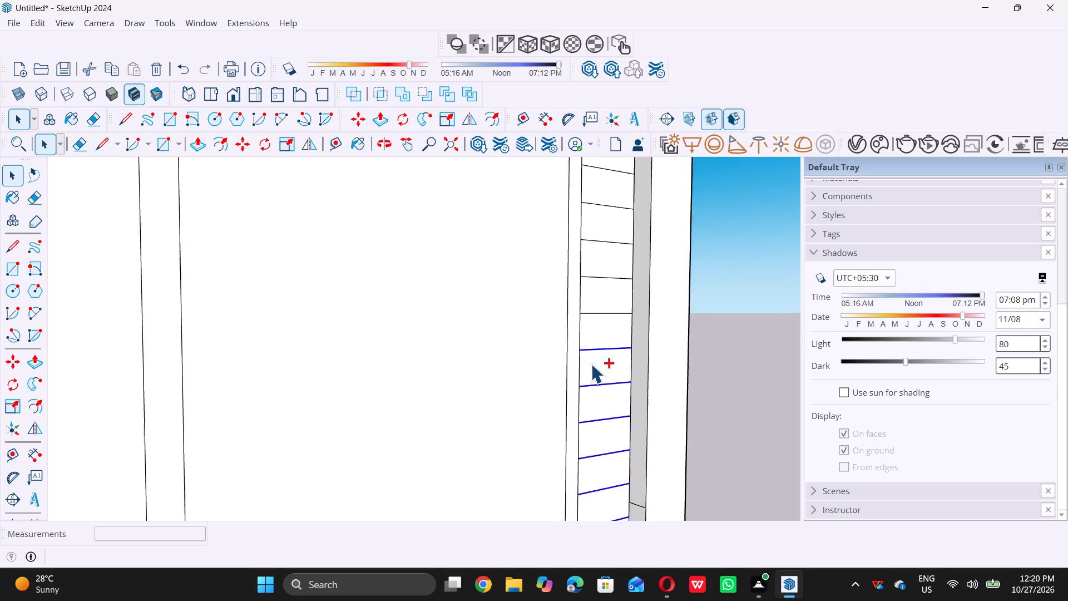
{"action": "scroll", "coordinate": [586, 327], "scroll_direction": "up", "scroll_amount": 9, "text": "ctrl"}
{"action": "left_click", "coordinate": [598, 326], "text": "ctrl"}
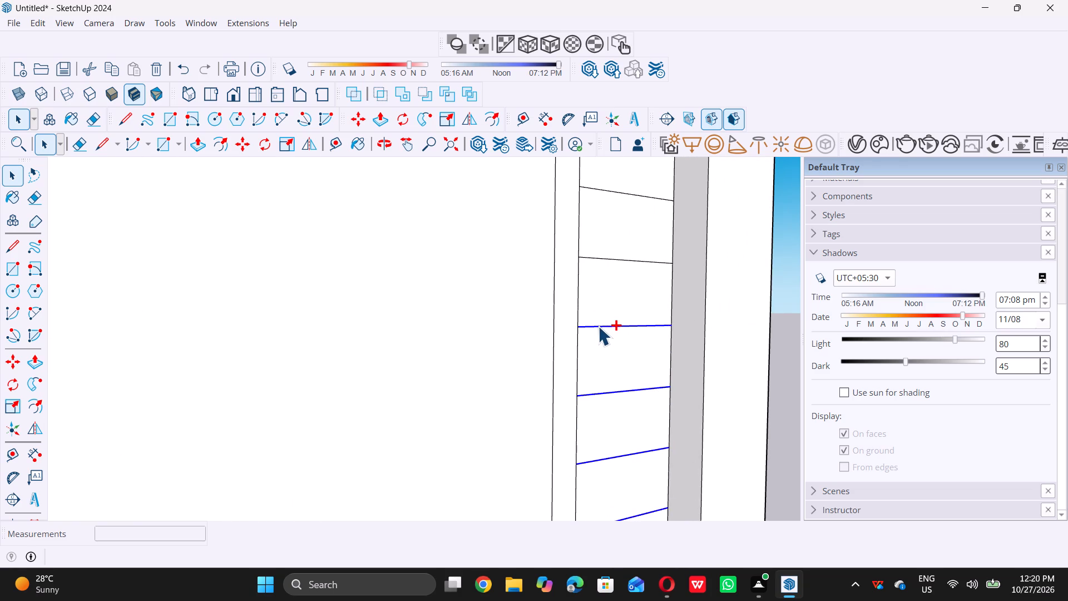
{"action": "scroll", "coordinate": [597, 332], "scroll_direction": "down", "scroll_amount": 11, "text": "ctrl"}
{"action": "scroll", "coordinate": [601, 326], "scroll_direction": "up", "scroll_amount": 10, "text": "ctrl"}
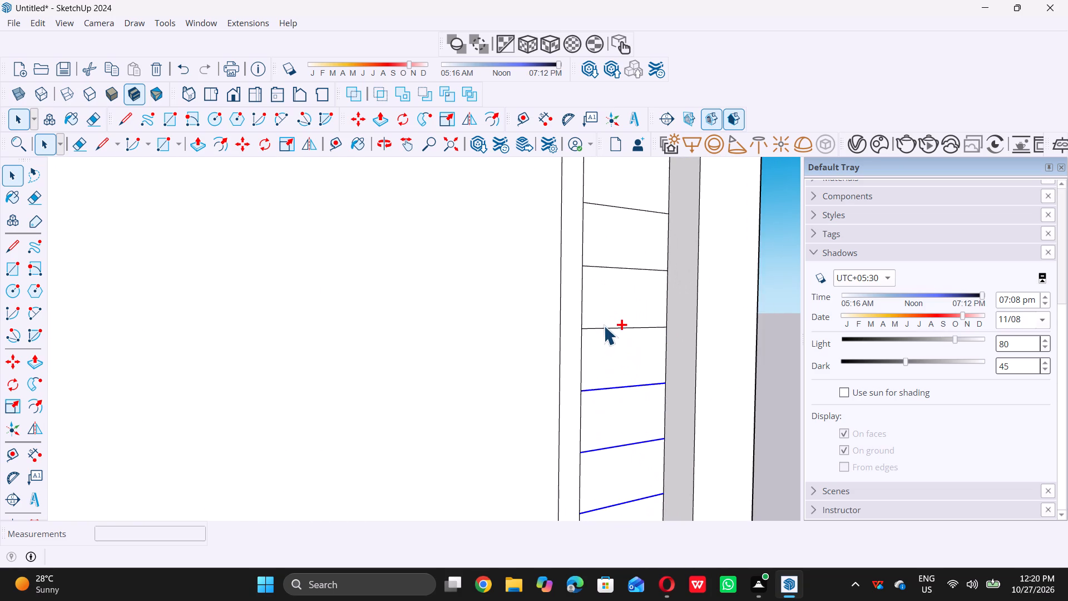
{"action": "left_click", "coordinate": [605, 327], "text": "ctrl"}
Add four more consecutive dividing lines of the strip to the selection, approaching the lower panel's top edge.
{"action": "scroll", "coordinate": [604, 333], "scroll_direction": "down", "scroll_amount": 12, "text": "ctrl"}
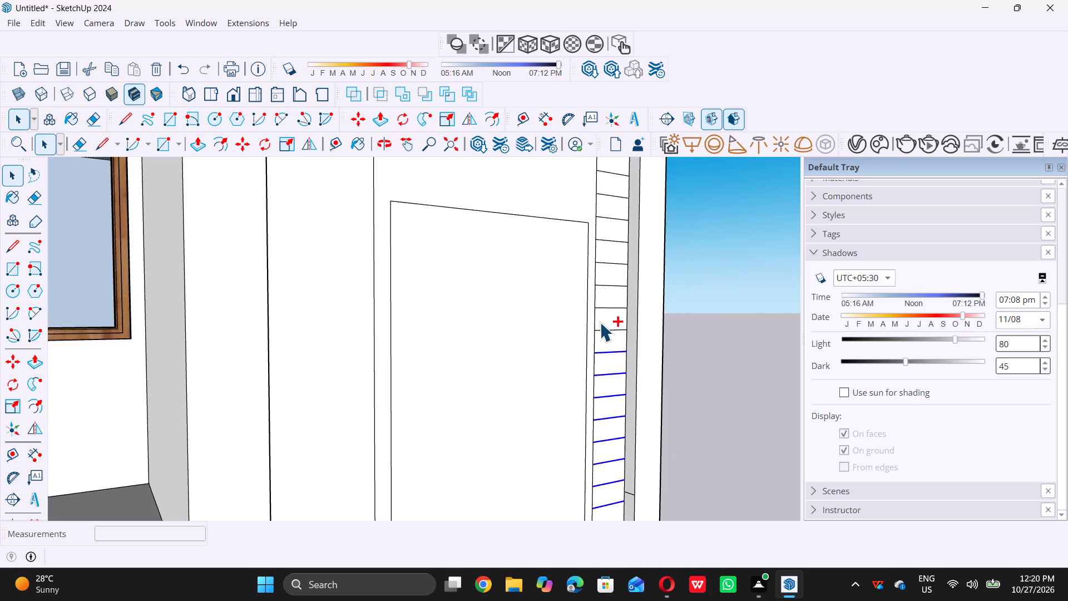
{"action": "scroll", "coordinate": [599, 312], "scroll_direction": "up", "scroll_amount": 8, "text": "ctrl"}
{"action": "left_click", "coordinate": [606, 352], "text": "ctrl"}
{"action": "scroll", "coordinate": [607, 357], "scroll_direction": "down", "scroll_amount": 5, "text": "ctrl"}
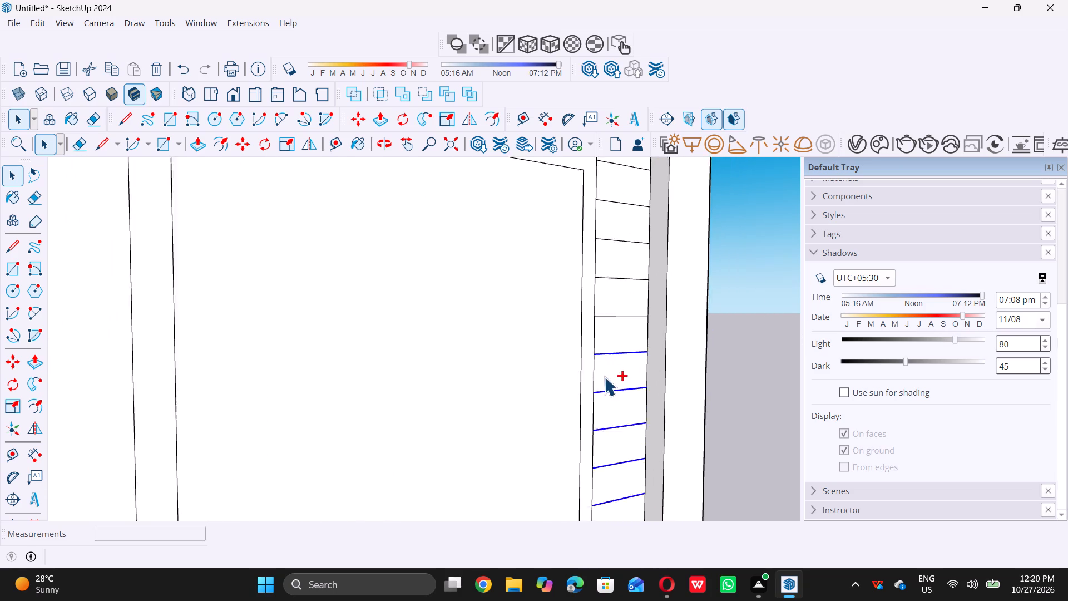
{"action": "scroll", "coordinate": [604, 377], "scroll_direction": "down", "scroll_amount": 5, "text": "ctrl"}
{"action": "scroll", "coordinate": [610, 344], "scroll_direction": "up", "scroll_amount": 8, "text": "ctrl"}
{"action": "left_click", "coordinate": [602, 348], "text": "ctrl"}
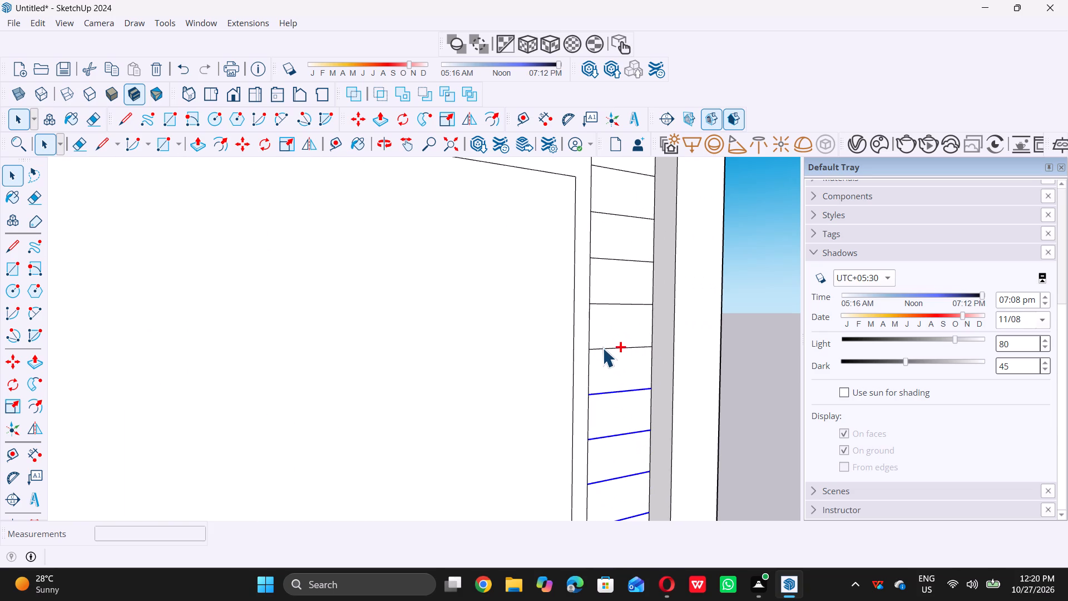
{"action": "scroll", "coordinate": [611, 358], "scroll_direction": "down", "scroll_amount": 10, "text": "ctrl"}
{"action": "scroll", "coordinate": [609, 346], "scroll_direction": "up", "scroll_amount": 9, "text": "ctrl"}
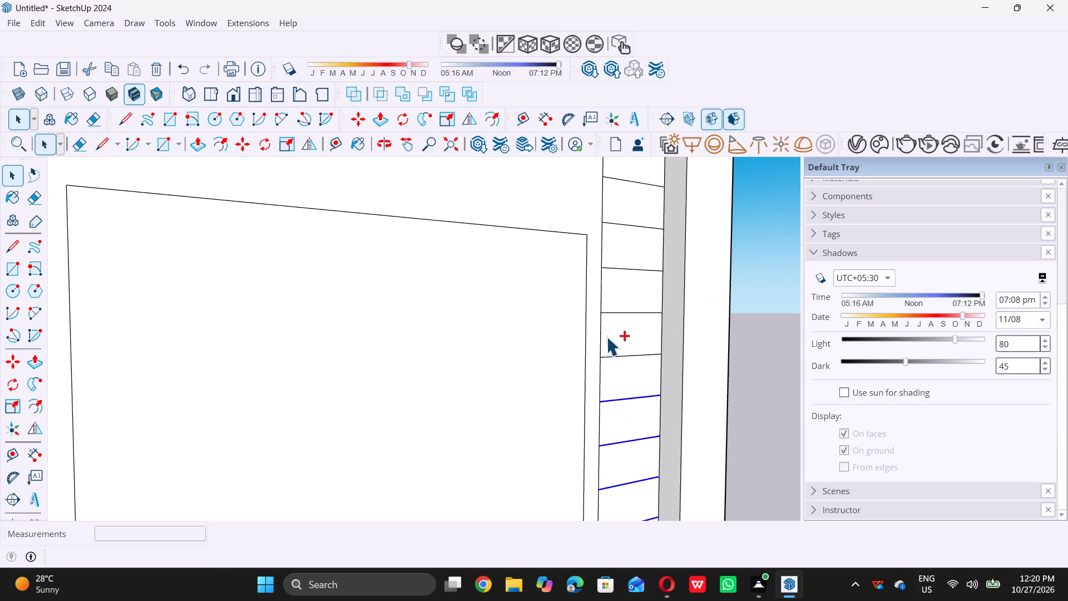
{"action": "left_click", "coordinate": [622, 355], "text": "ctrl"}
{"action": "scroll", "coordinate": [624, 358], "scroll_direction": "down", "scroll_amount": 11, "text": "ctrl"}
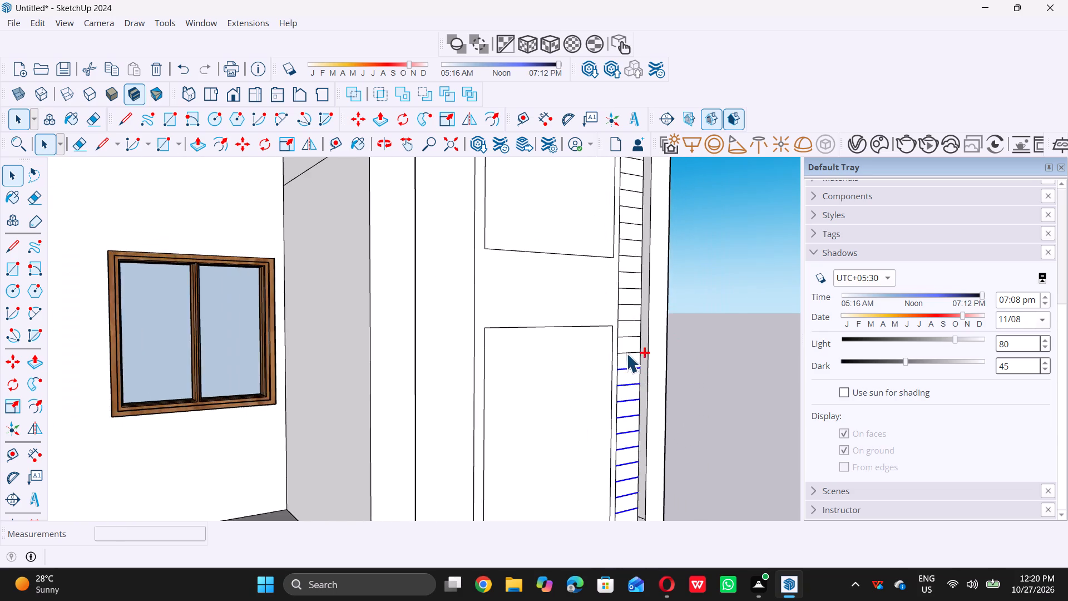
{"action": "scroll", "coordinate": [624, 345], "scroll_direction": "up", "scroll_amount": 10, "text": "ctrl"}
{"action": "left_click", "coordinate": [627, 369], "text": "ctrl"}
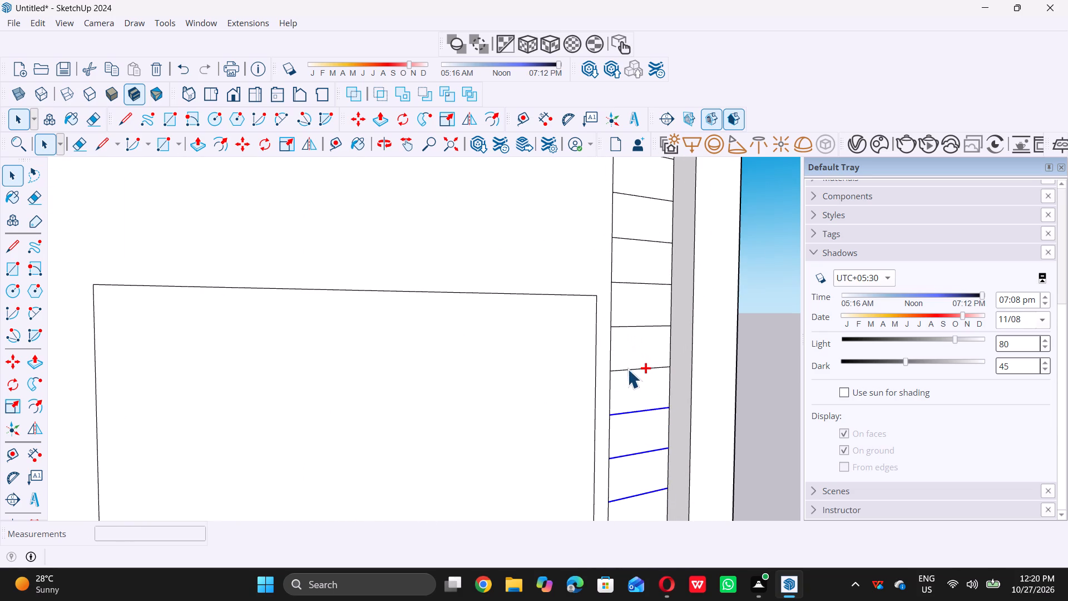
Add the next six dividing lines of the strip to the selection, from the lower panel's top to the upper panel's bottom edge.
{"action": "scroll", "coordinate": [627, 370], "scroll_direction": "down", "scroll_amount": 11, "text": "ctrl"}
{"action": "scroll", "coordinate": [624, 346], "scroll_direction": "up", "scroll_amount": 10, "text": "ctrl"}
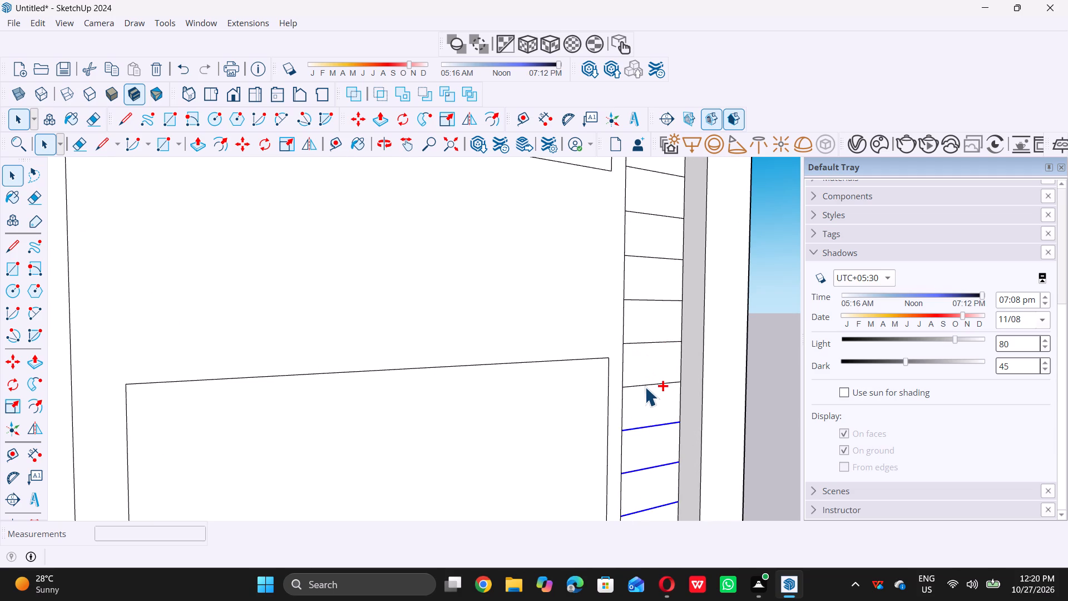
{"action": "left_click", "coordinate": [645, 385], "text": "ctrl"}
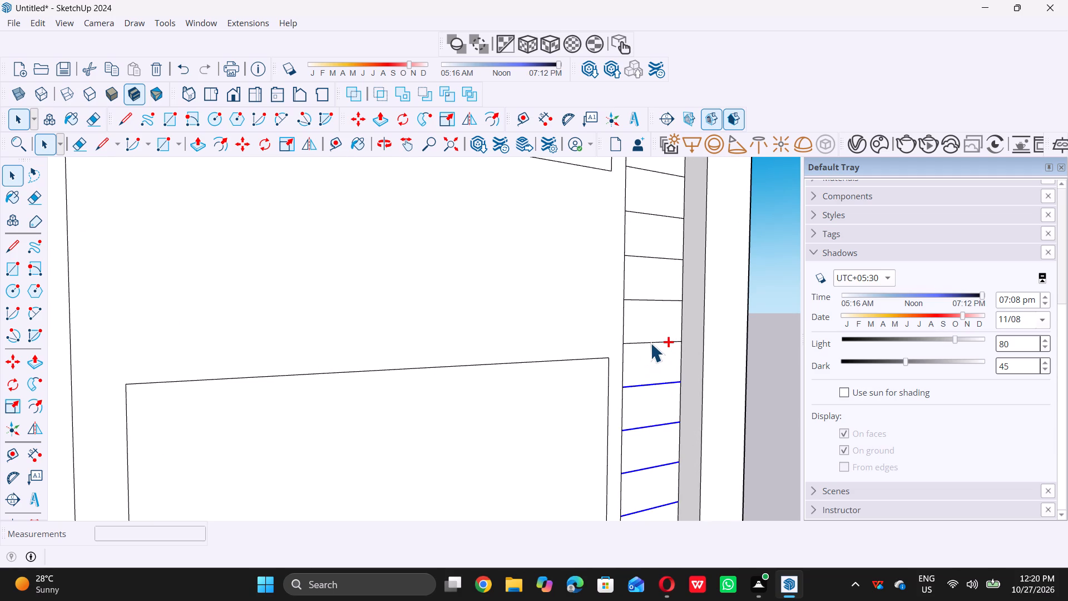
{"action": "left_click", "coordinate": [650, 341], "text": "ctrl"}
{"action": "left_click", "coordinate": [647, 300], "text": "ctrl"}
{"action": "scroll", "coordinate": [648, 316], "scroll_direction": "down", "scroll_amount": 11, "text": "ctrl"}
{"action": "scroll", "coordinate": [637, 329], "scroll_direction": "up", "scroll_amount": 10, "text": "ctrl"}
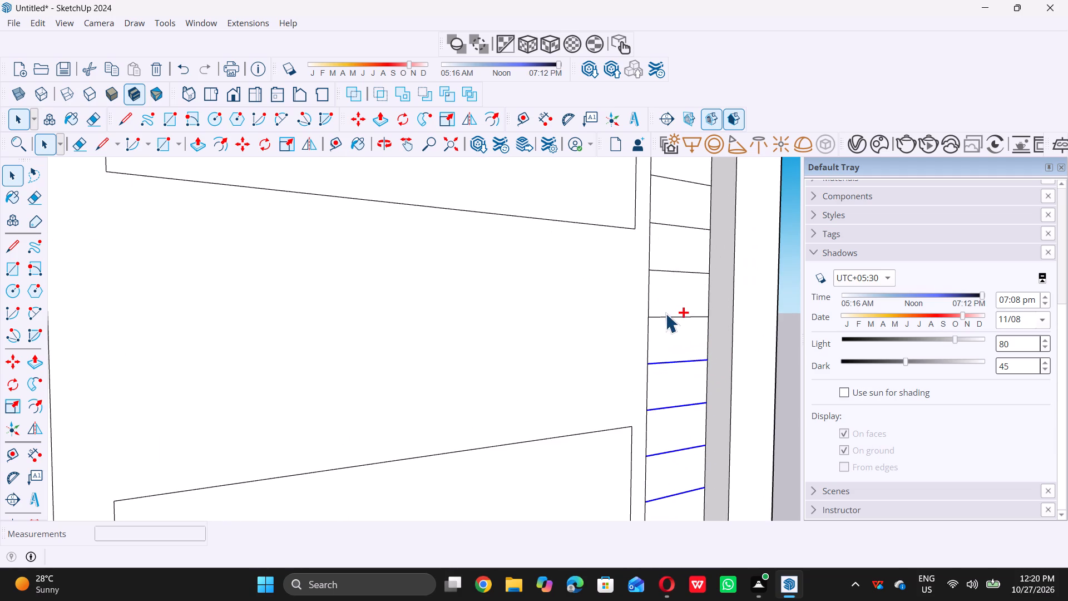
{"action": "left_click", "coordinate": [664, 317], "text": "ctrl"}
{"action": "scroll", "coordinate": [655, 329], "scroll_direction": "down", "scroll_amount": 12, "text": "ctrl"}
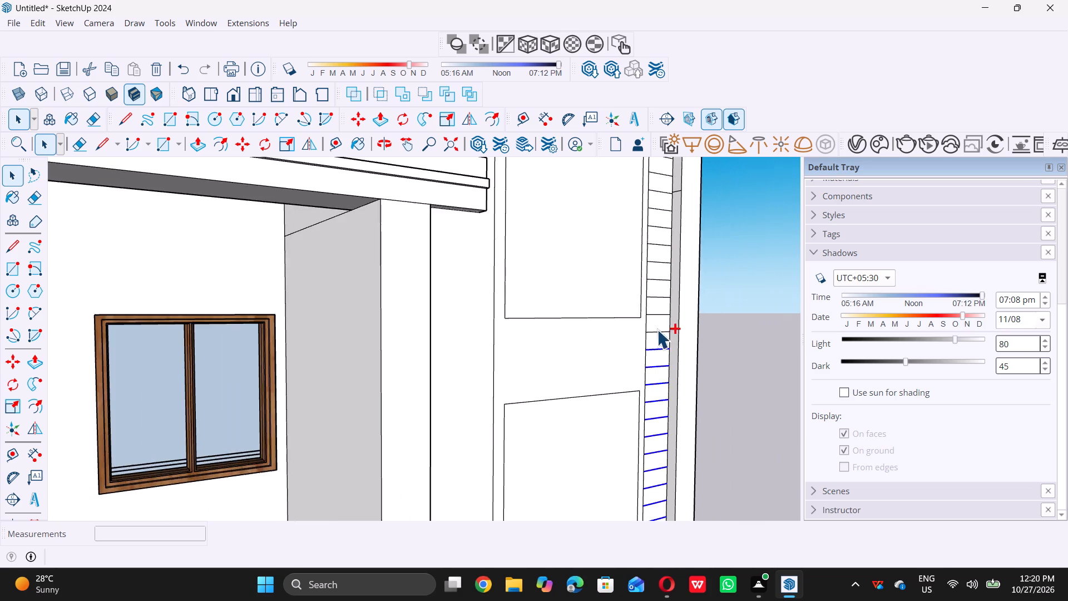
{"action": "scroll", "coordinate": [654, 319], "scroll_direction": "up", "scroll_amount": 9, "text": "ctrl"}
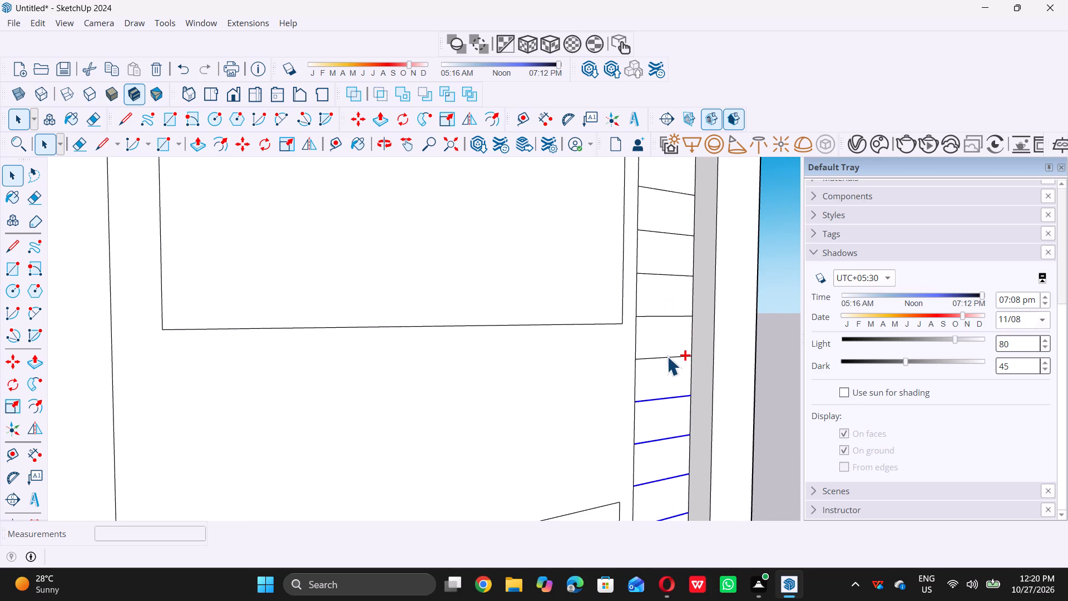
{"action": "left_click", "coordinate": [667, 356], "text": "ctrl"}
{"action": "left_click", "coordinate": [667, 316], "text": "ctrl"}
Add the following four dividing lines beside the upper panel's lower part to the selection, keeping the strip faces out of it.
{"action": "scroll", "coordinate": [667, 316], "scroll_direction": "down", "scroll_amount": 3, "text": "ctrl"}
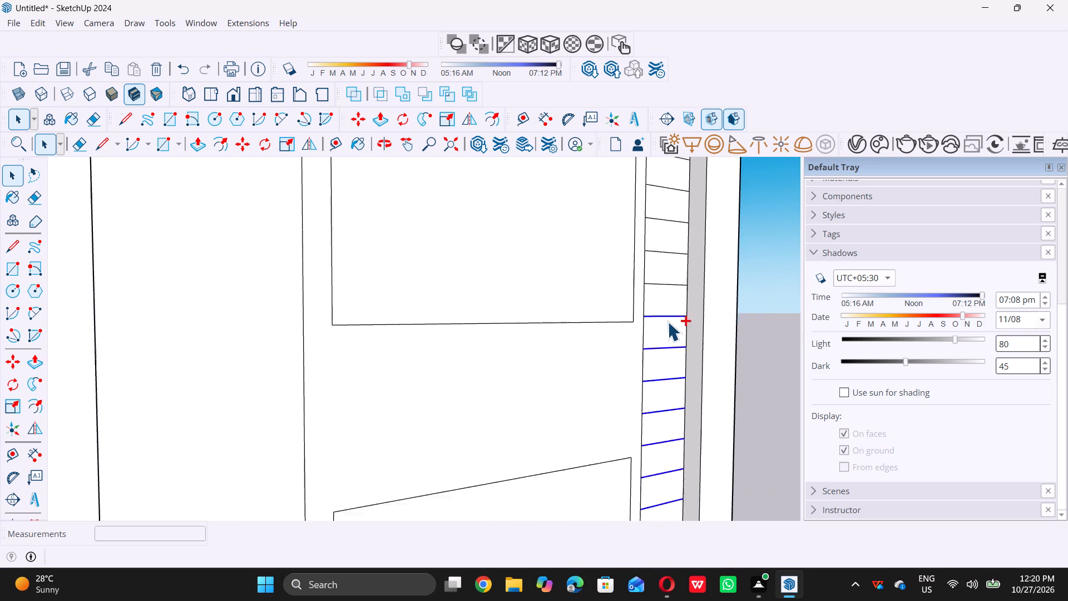
{"action": "scroll", "coordinate": [667, 322], "scroll_direction": "down", "scroll_amount": 8, "text": "ctrl"}
{"action": "scroll", "coordinate": [656, 263], "scroll_direction": "up", "scroll_amount": 8, "text": "ctrl"}
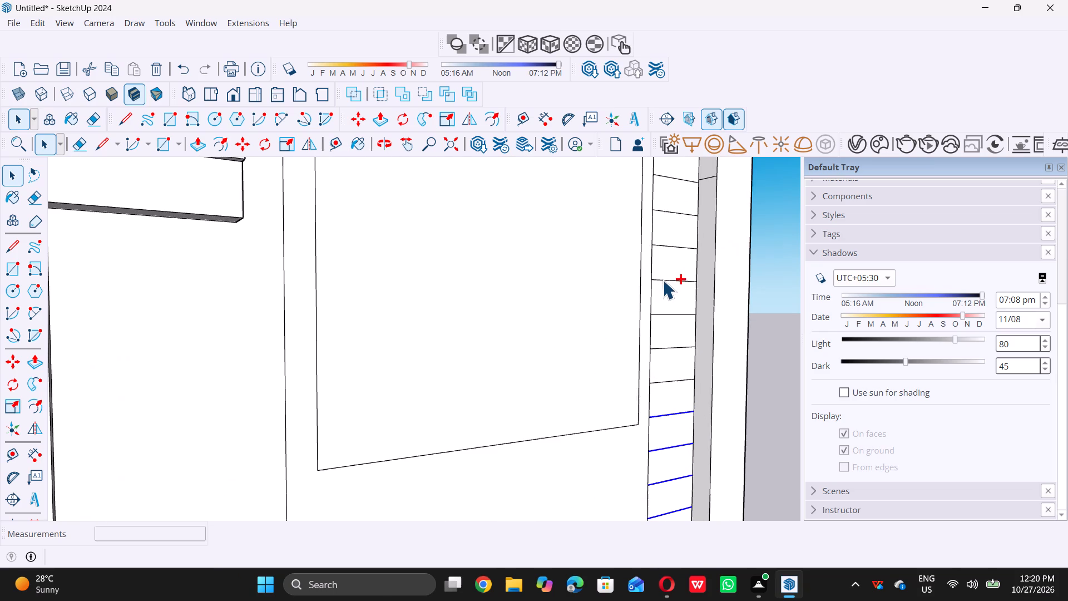
{"action": "left_click", "coordinate": [663, 282], "text": "ctrl"}
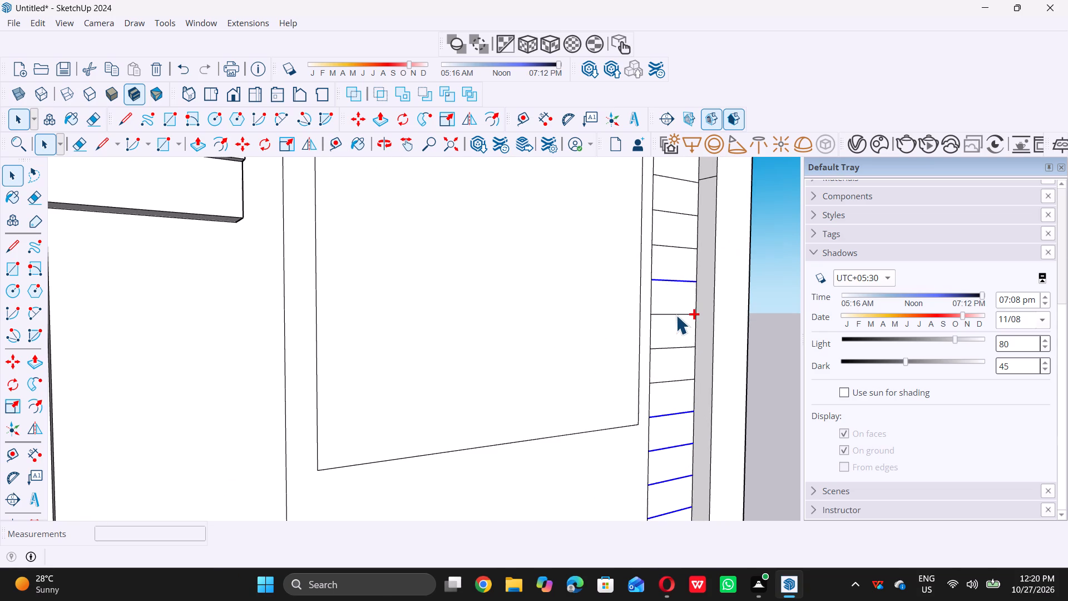
{"action": "left_click", "coordinate": [676, 315], "text": "ctrl"}
{"action": "left_click", "coordinate": [675, 349], "text": "ctrl"}
{"action": "left_click", "coordinate": [678, 379], "text": "ctrl"}
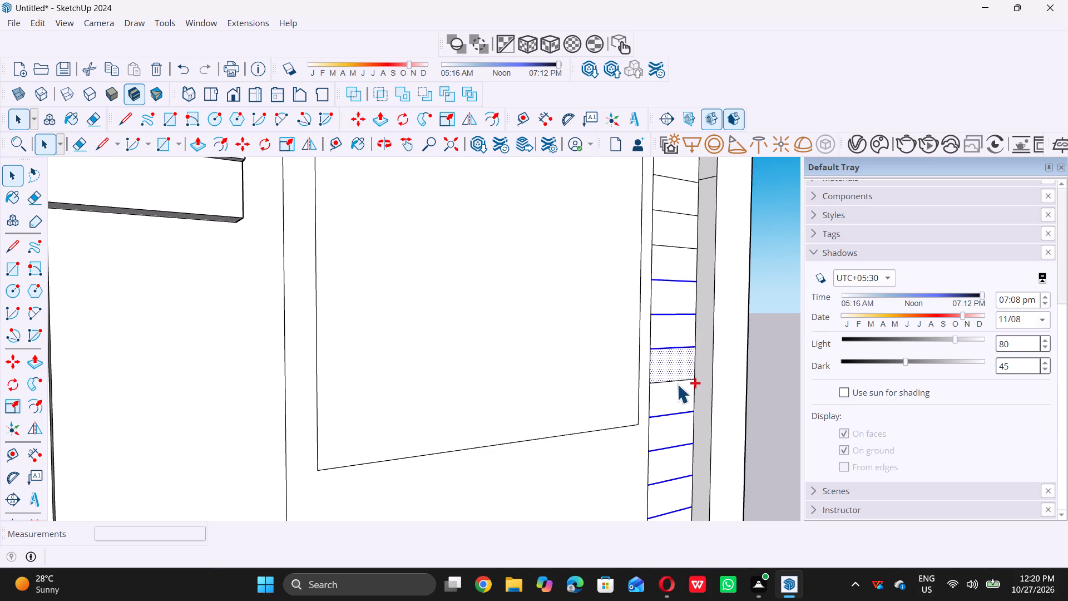
{"action": "scroll", "coordinate": [673, 391], "scroll_direction": "down", "scroll_amount": 4, "text": "ctrl"}
{"action": "scroll", "coordinate": [673, 385], "scroll_direction": "up", "scroll_amount": 4, "text": "ctrl"}
{"action": "left_click", "coordinate": [673, 385], "text": "ctrl"}
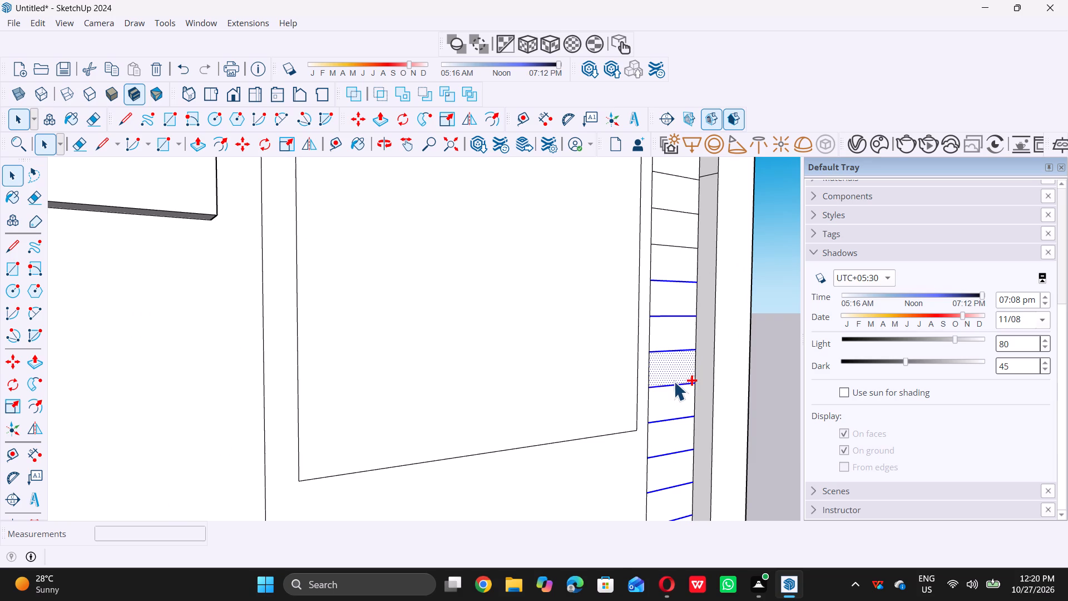
{"action": "left_click", "coordinate": [673, 370], "text": "shift"}
Extend the selection with three more consecutive dividing lines, continuing upward alongside the upper panel.
{"action": "scroll", "coordinate": [661, 396], "scroll_direction": "down", "scroll_amount": 6}
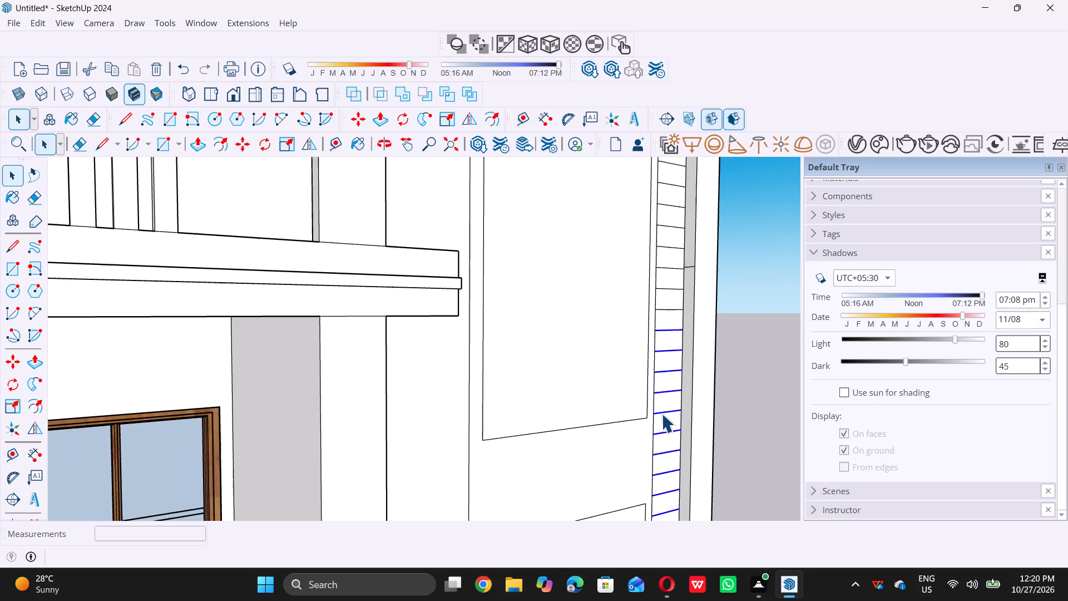
{"action": "scroll", "coordinate": [670, 270], "scroll_direction": "up", "scroll_amount": 5, "text": "ctrl"}
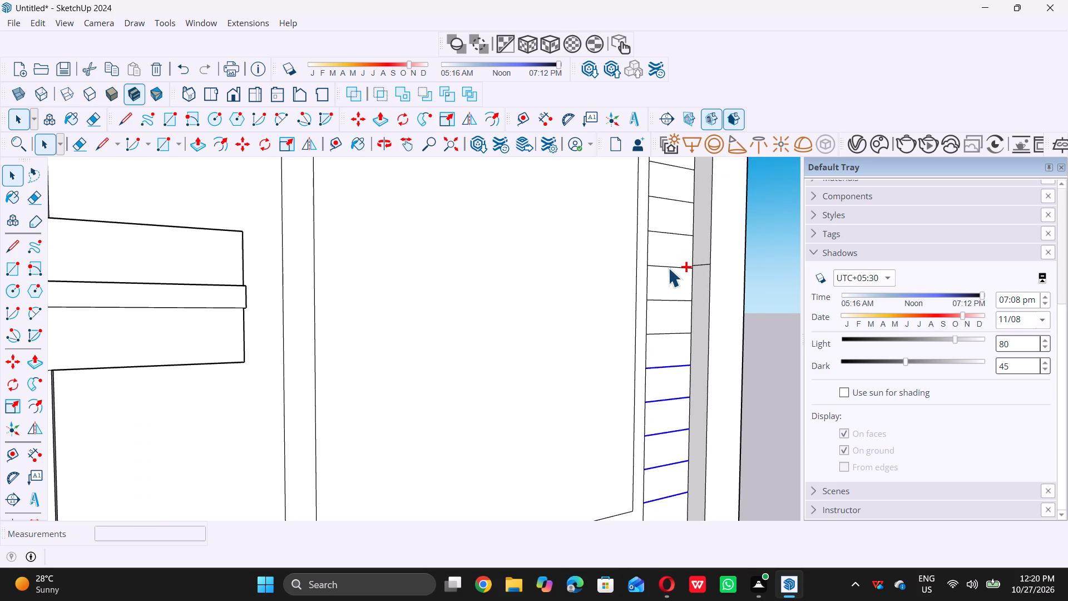
{"action": "left_click", "coordinate": [669, 266], "text": "ctrl"}
{"action": "left_click", "coordinate": [672, 300], "text": "ctrl"}
{"action": "left_click", "coordinate": [676, 334], "text": "ctrl"}
Add five consecutive dividing lines of the strip near the upper panel's top edge to the selection.
{"action": "scroll", "coordinate": [670, 363], "scroll_direction": "down", "scroll_amount": 13, "text": "ctrl"}
{"action": "scroll", "coordinate": [683, 249], "scroll_direction": "down", "scroll_amount": 6, "text": "ctrl"}
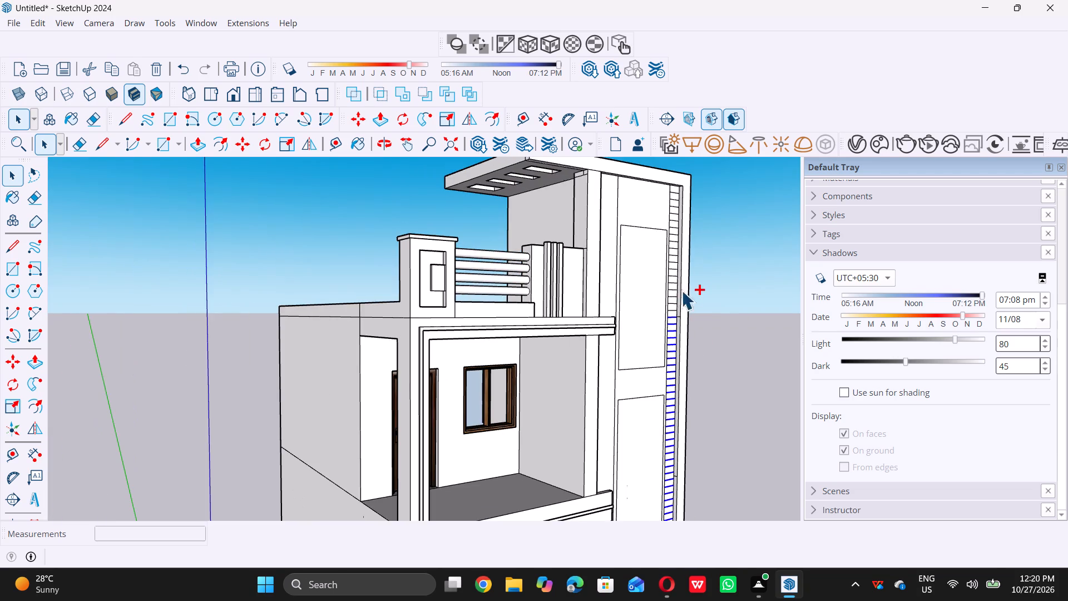
{"action": "scroll", "coordinate": [675, 253], "scroll_direction": "up", "scroll_amount": 13, "text": "ctrl"}
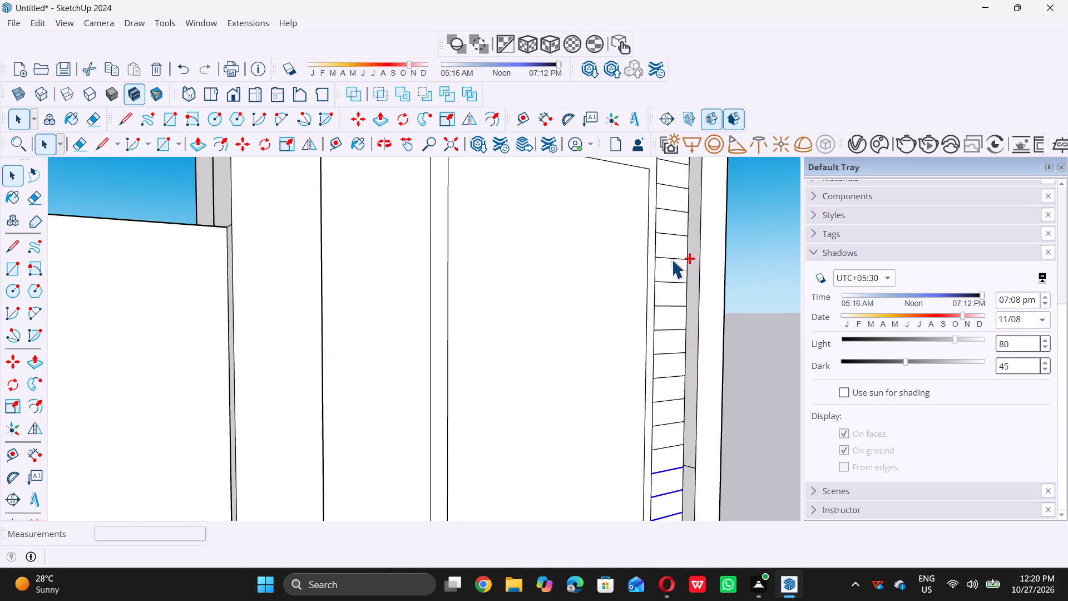
{"action": "left_click", "coordinate": [671, 259], "text": "ctrl"}
{"action": "left_click", "coordinate": [676, 237], "text": "ctrl"}
{"action": "left_click", "coordinate": [675, 209], "text": "ctrl"}
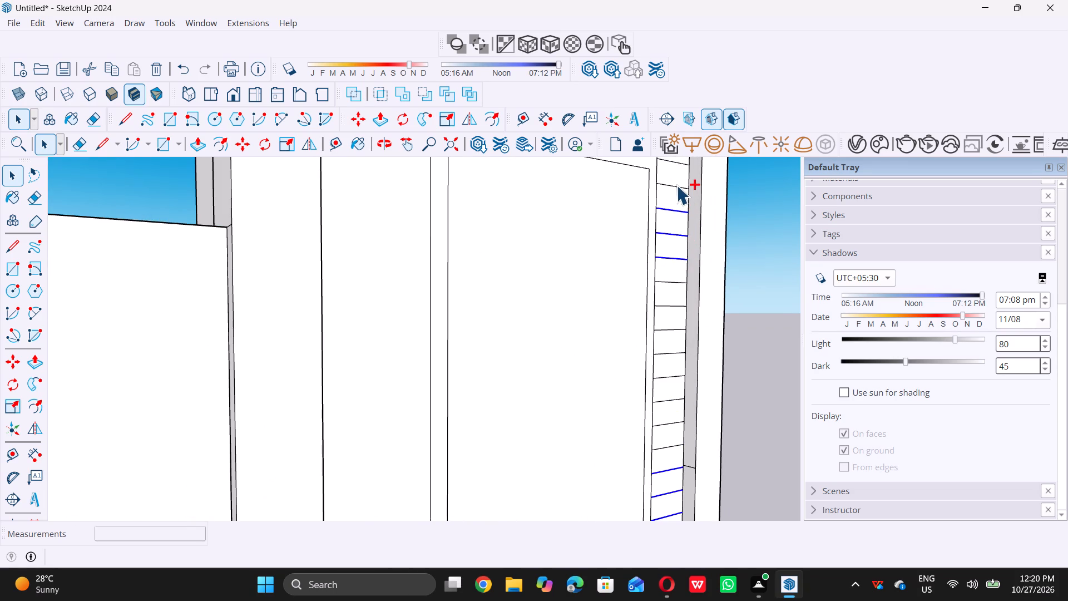
{"action": "left_click", "coordinate": [676, 185], "text": "ctrl"}
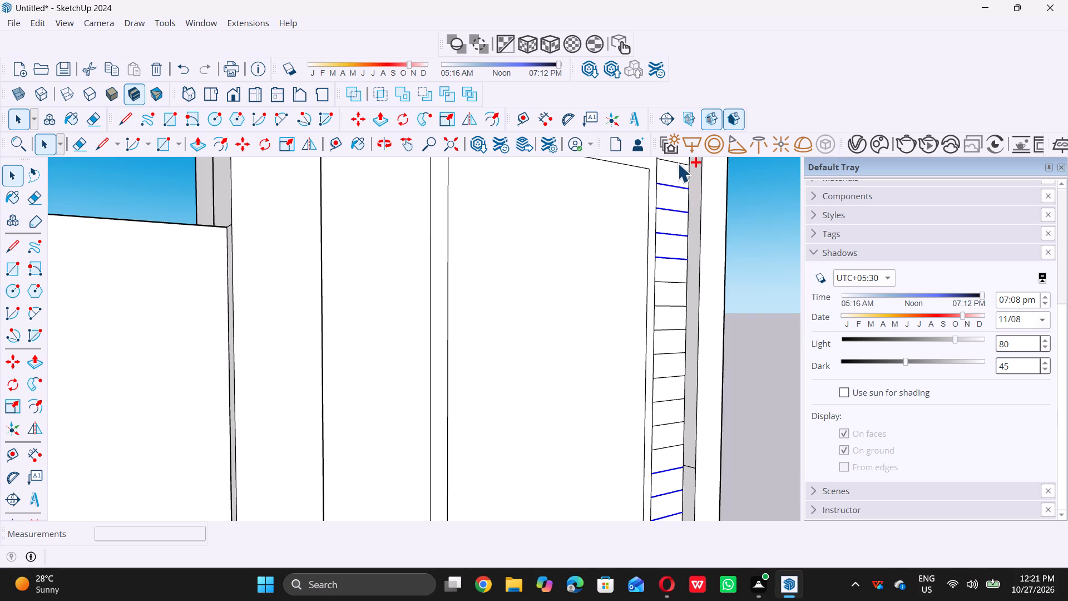
{"action": "left_click", "coordinate": [678, 163], "text": "ctrl"}
Add the upper four of the skipped dividing lines beside the upper panel to the selection, working downward.
{"action": "scroll", "coordinate": [677, 166], "scroll_direction": "down", "scroll_amount": 4, "text": "ctrl"}
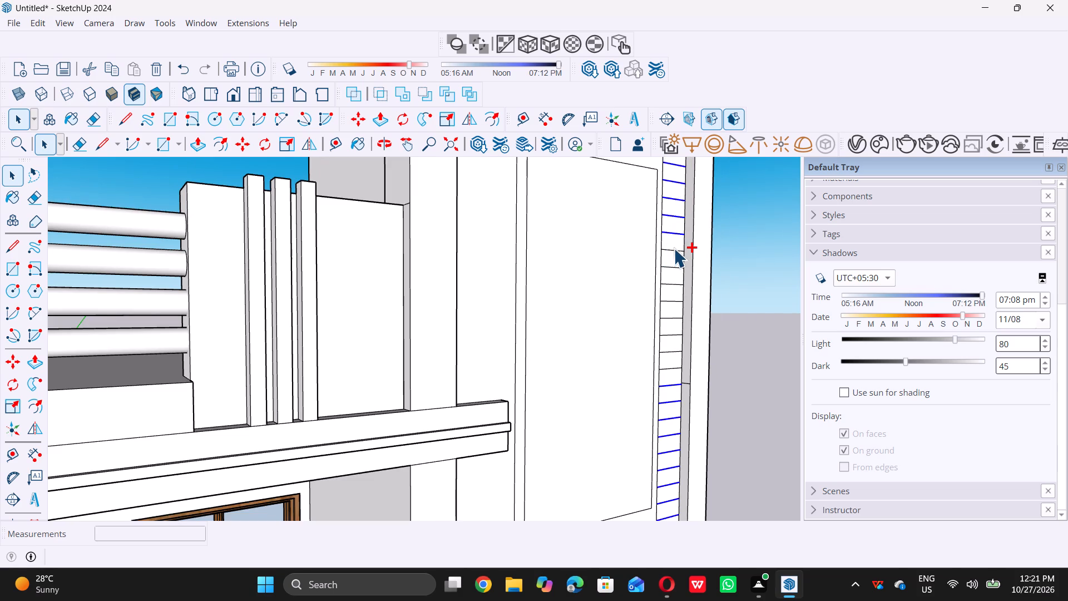
{"action": "left_click", "coordinate": [674, 251], "text": "ctrl"}
{"action": "left_click", "coordinate": [681, 269], "text": "ctrl"}
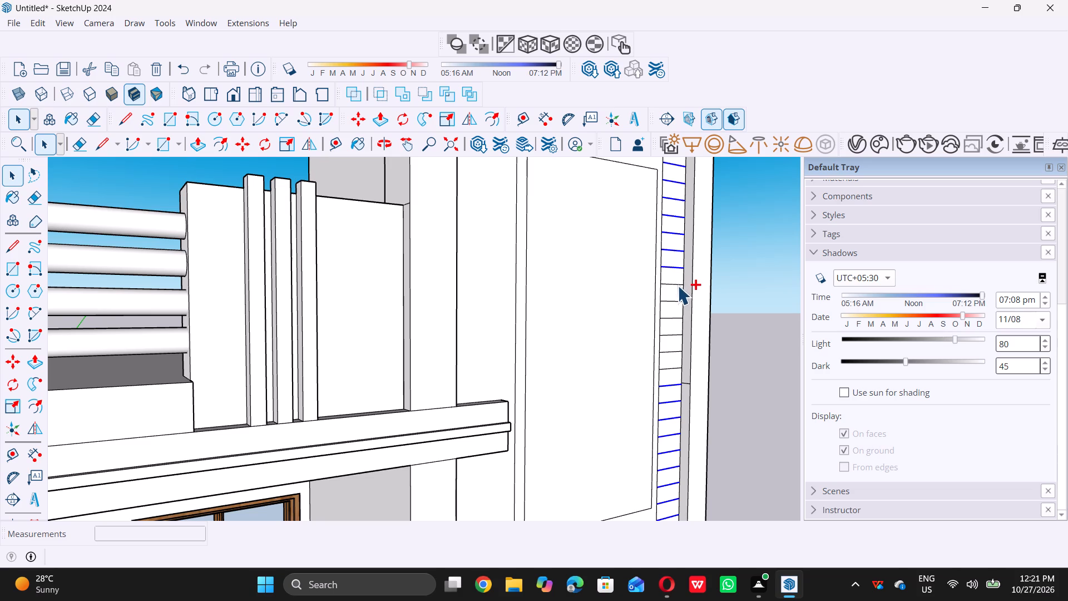
{"action": "left_click", "coordinate": [678, 284], "text": "ctrl"}
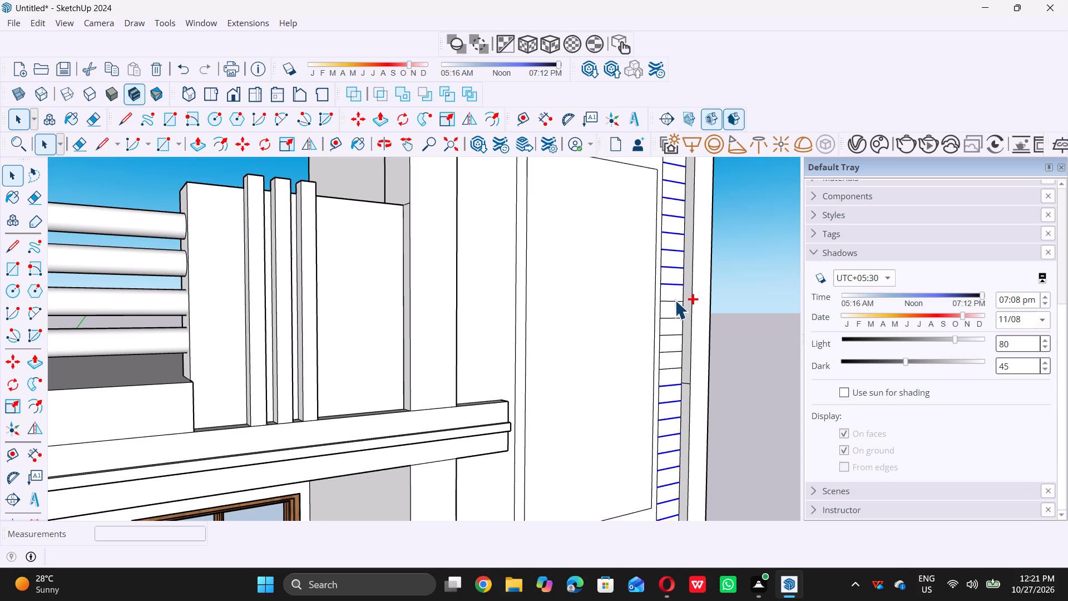
{"action": "left_click", "coordinate": [675, 301], "text": "ctrl"}
Add the remaining four skipped dividing lines beside the upper panel to the selection, closing the gap between the selected groups.
{"action": "scroll", "coordinate": [670, 288], "scroll_direction": "down", "scroll_amount": 5, "text": "ctrl"}
{"action": "scroll", "coordinate": [678, 307], "scroll_direction": "up", "scroll_amount": 3, "text": "ctrl"}
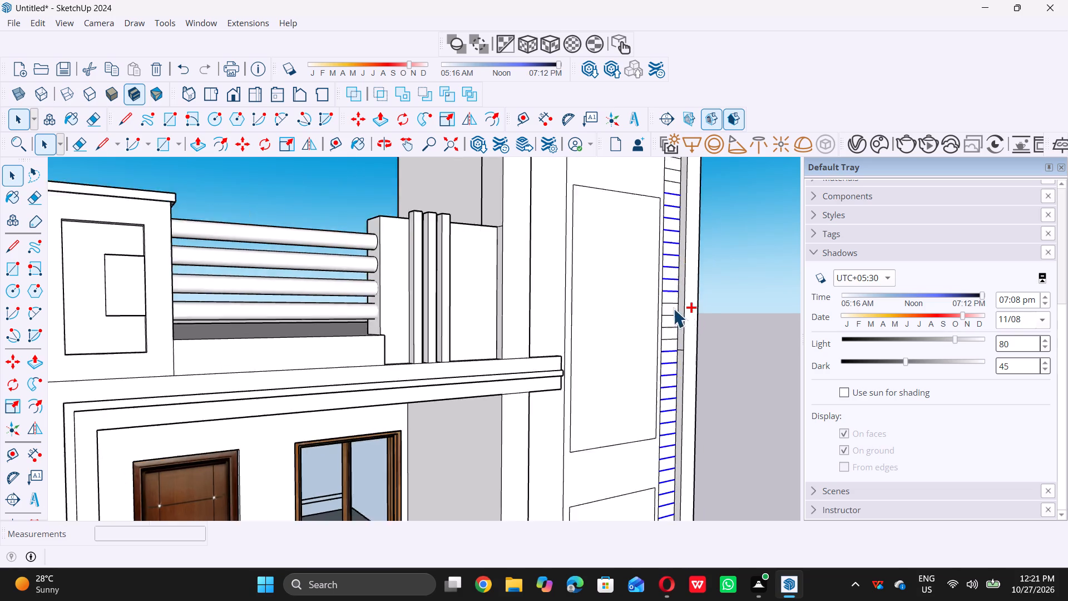
{"action": "scroll", "coordinate": [673, 308], "scroll_direction": "up", "scroll_amount": 3, "text": "ctrl"}
{"action": "left_click", "coordinate": [668, 300], "text": "ctrl"}
{"action": "scroll", "coordinate": [665, 283], "scroll_direction": "down", "scroll_amount": 4, "text": "ctrl"}
{"action": "scroll", "coordinate": [670, 306], "scroll_direction": "up", "scroll_amount": 4, "text": "ctrl"}
{"action": "left_click", "coordinate": [667, 307], "text": "ctrl"}
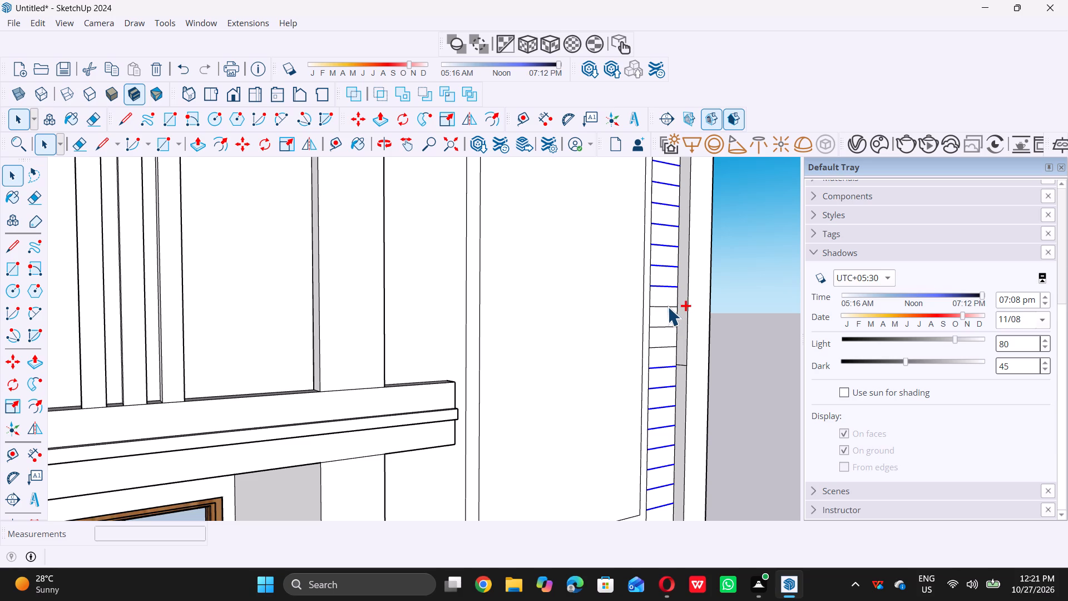
{"action": "scroll", "coordinate": [669, 295], "scroll_direction": "down", "scroll_amount": 5, "text": "ctrl"}
{"action": "scroll", "coordinate": [670, 313], "scroll_direction": "up", "scroll_amount": 5, "text": "ctrl"}
{"action": "left_click", "coordinate": [665, 314], "text": "ctrl"}
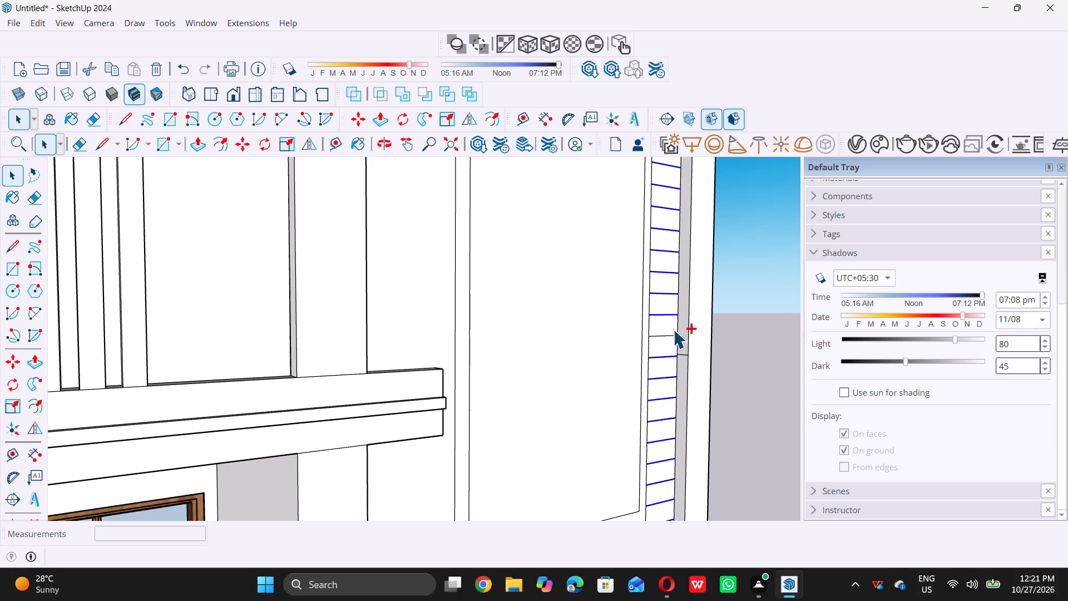
{"action": "left_click", "coordinate": [668, 335], "text": "ctrl"}
Add the five remaining unselected dividing lines at the very top of the side strip to the selection.
{"action": "scroll", "coordinate": [667, 350], "scroll_direction": "down", "scroll_amount": 13, "text": "ctrl"}
{"action": "scroll", "coordinate": [668, 263], "scroll_direction": "up", "scroll_amount": 11, "text": "ctrl"}
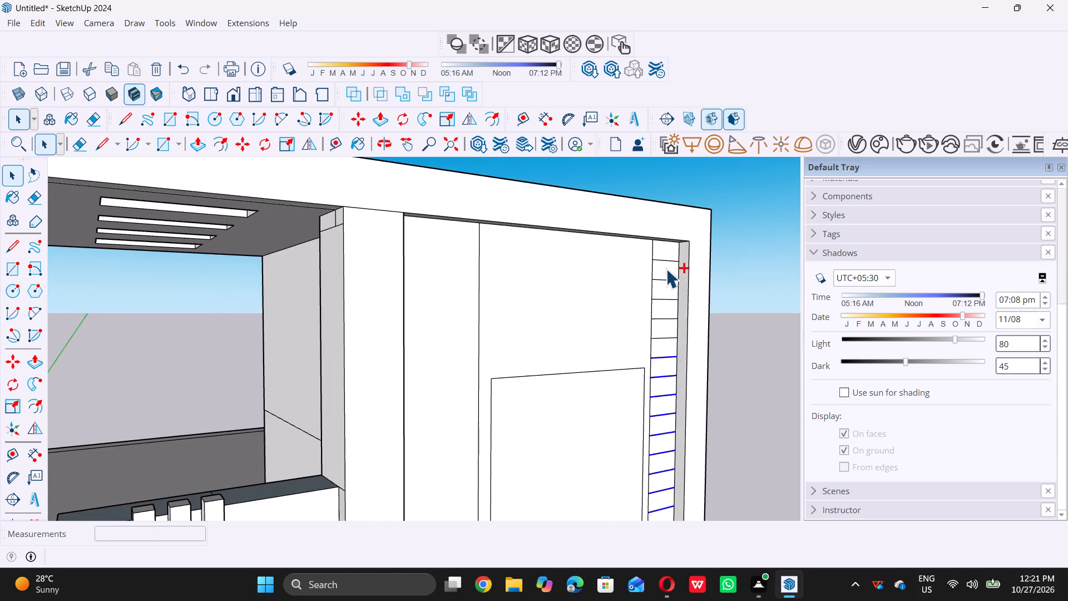
{"action": "scroll", "coordinate": [665, 270], "scroll_direction": "up", "scroll_amount": 6, "text": "ctrl"}
{"action": "left_click", "coordinate": [671, 254], "text": "ctrl"}
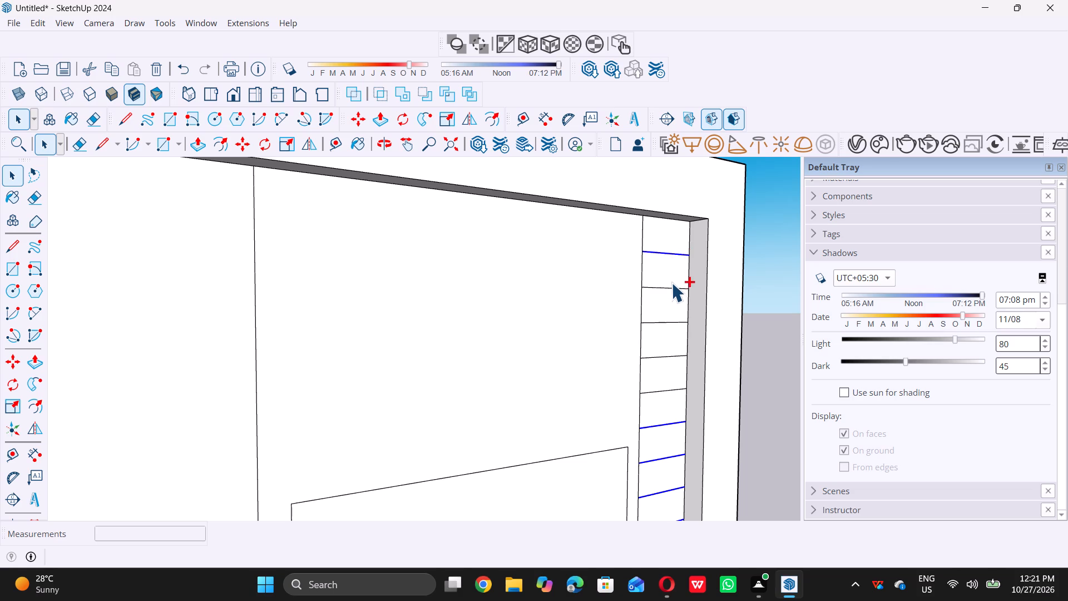
{"action": "left_click", "coordinate": [671, 288], "text": "ctrl"}
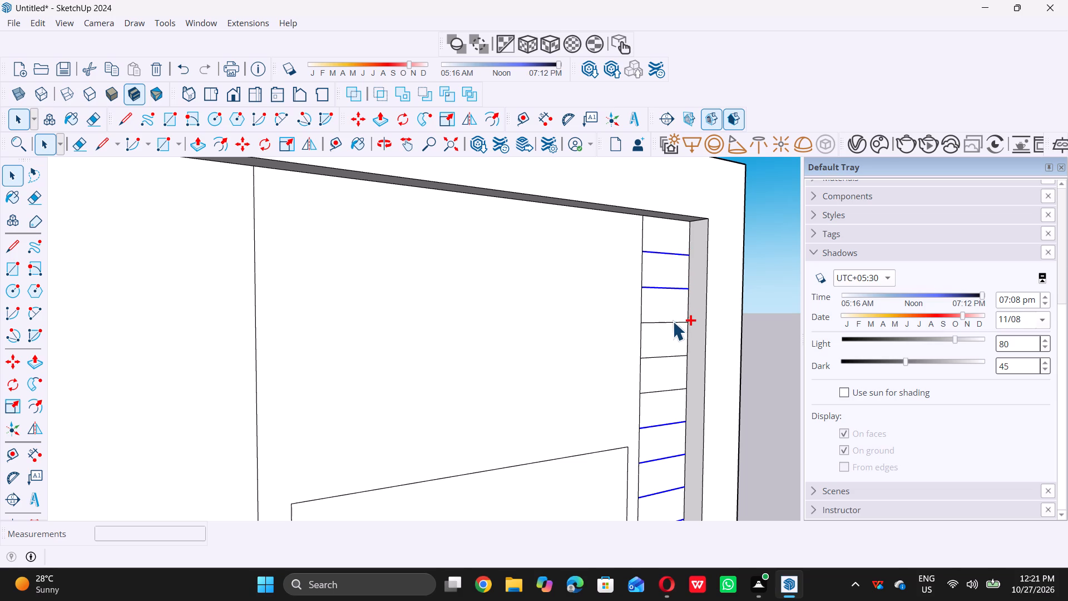
{"action": "left_click", "coordinate": [673, 322], "text": "ctrl"}
{"action": "scroll", "coordinate": [666, 287], "scroll_direction": "down", "scroll_amount": 5, "text": "ctrl"}
{"action": "scroll", "coordinate": [668, 304], "scroll_direction": "up", "scroll_amount": 4, "text": "ctrl"}
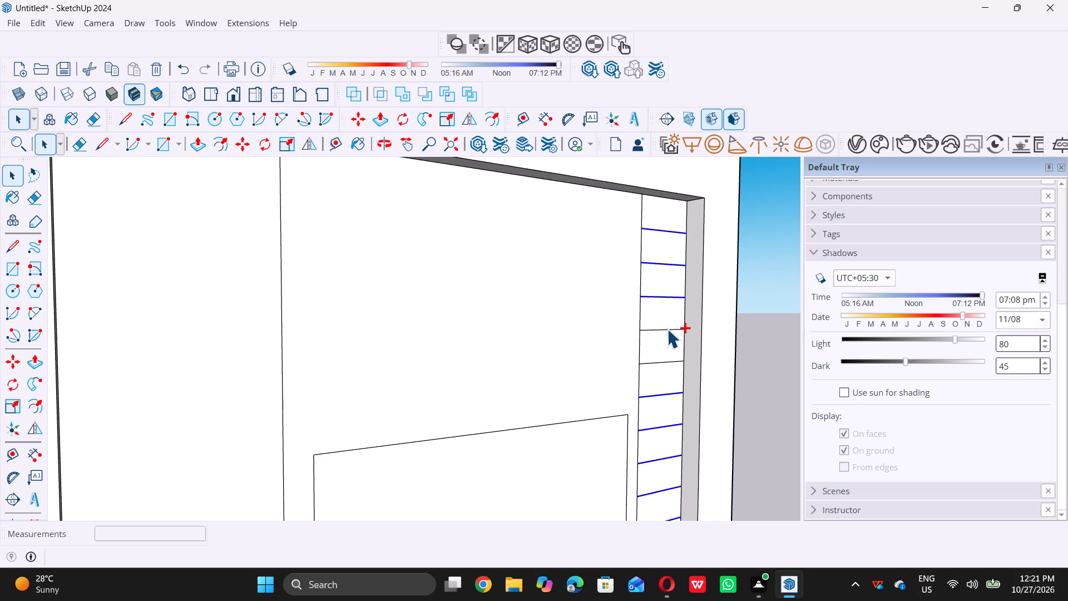
{"action": "left_click", "coordinate": [667, 329], "text": "ctrl"}
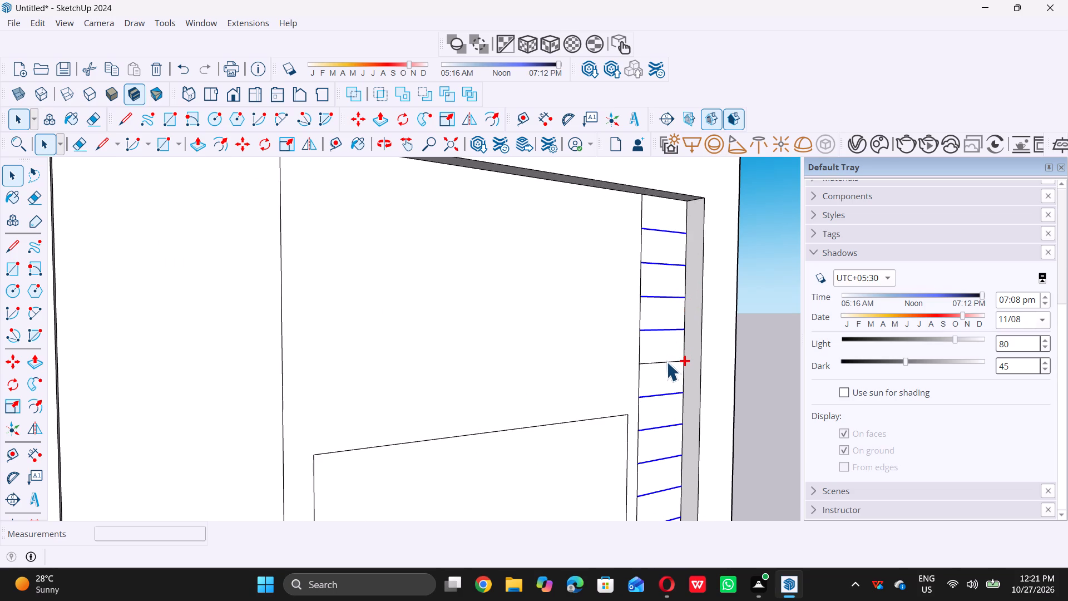
{"action": "left_click", "coordinate": [666, 362], "text": "ctrl"}
Copy all the selected dividing lines 0.5" downward along the strip's edge, then clear the selection.
{"action": "key", "text": "m"}
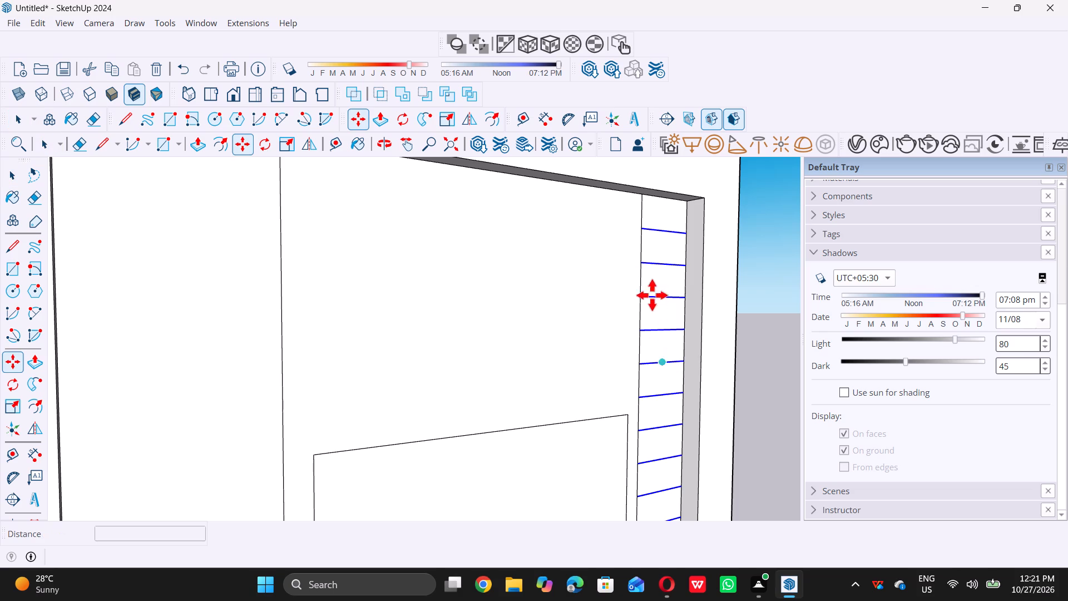
{"action": "scroll", "coordinate": [640, 221], "scroll_direction": "up", "scroll_amount": 9}
{"action": "left_click", "coordinate": [640, 237]}
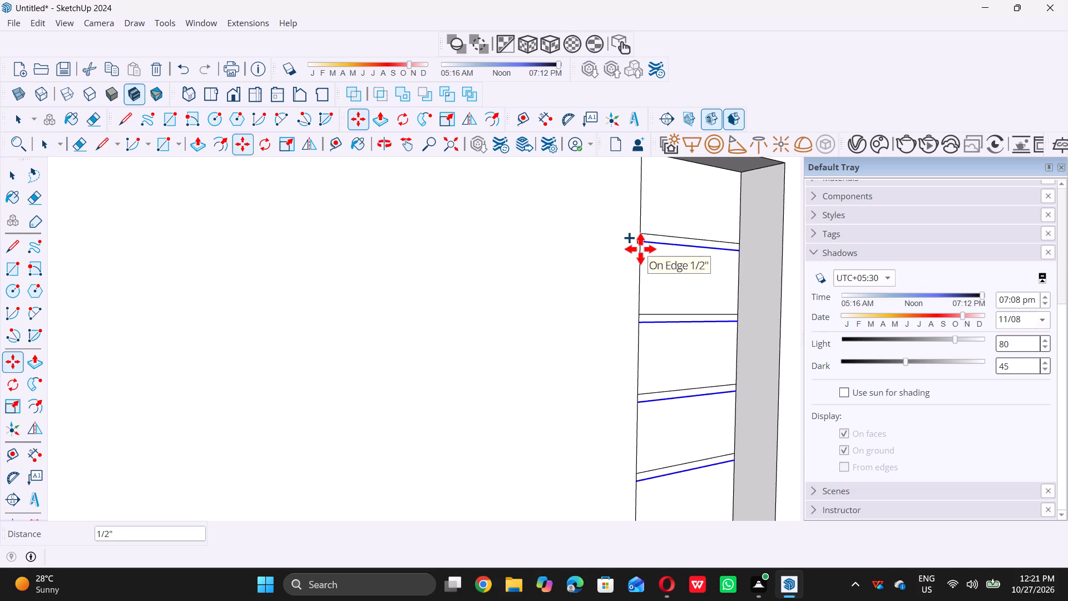
{"action": "type", "text": "0.5"}
{"action": "key", "text": "shift+quotedbl"}
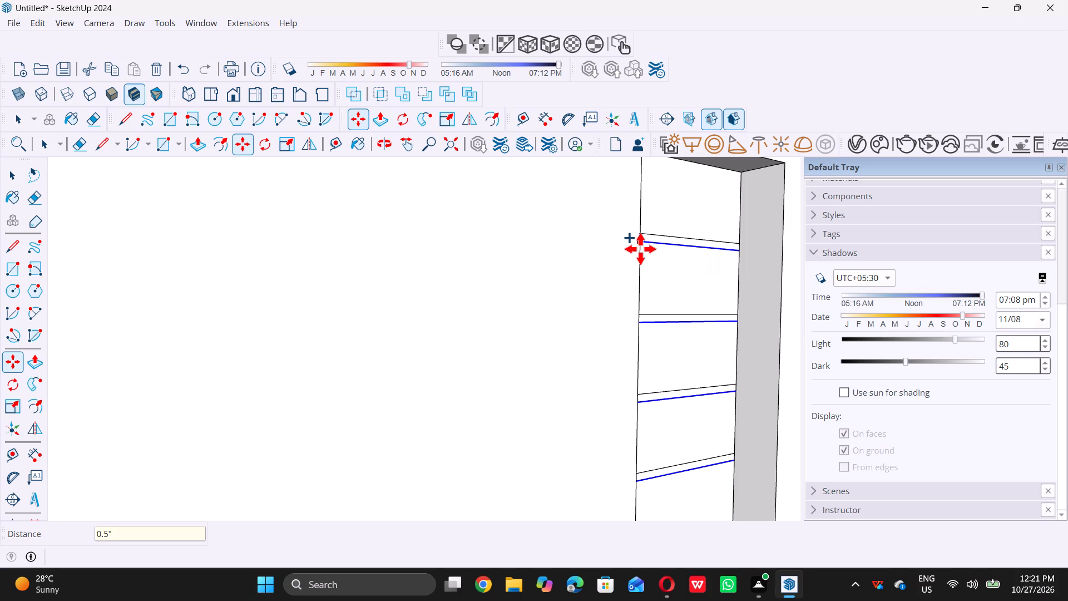
{"action": "key", "text": "Return"}
{"action": "key", "text": "space"}
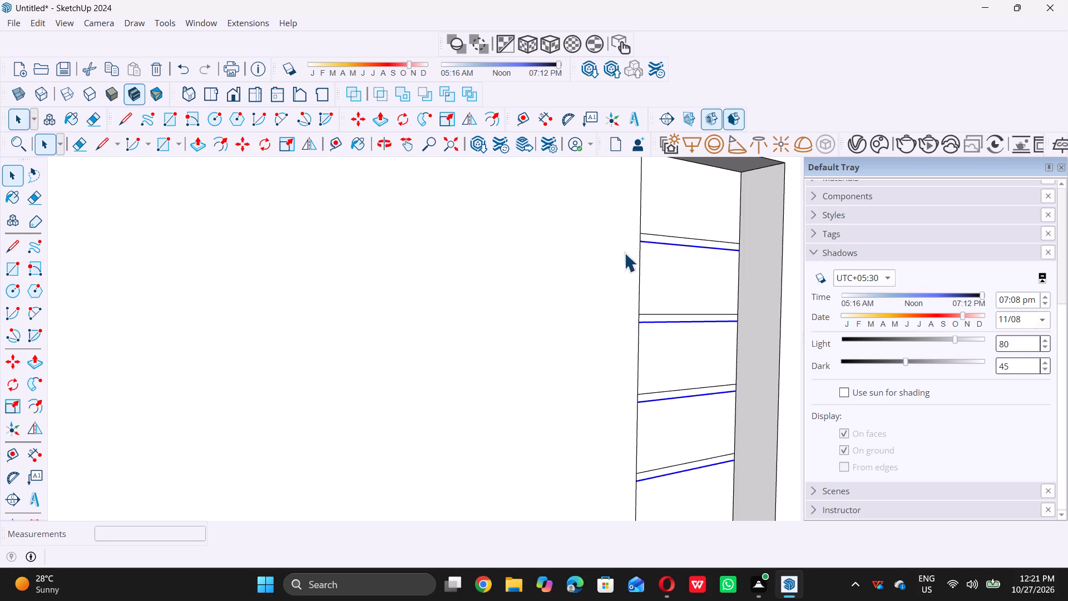
{"action": "scroll", "coordinate": [589, 261], "scroll_direction": "down", "scroll_amount": 19}
{"action": "left_click", "coordinate": [749, 251]}
Examine the doubled dividing lines of the side strip and the whole front facade from several angles.
{"action": "scroll", "coordinate": [567, 190], "scroll_direction": "down", "scroll_amount": 4}
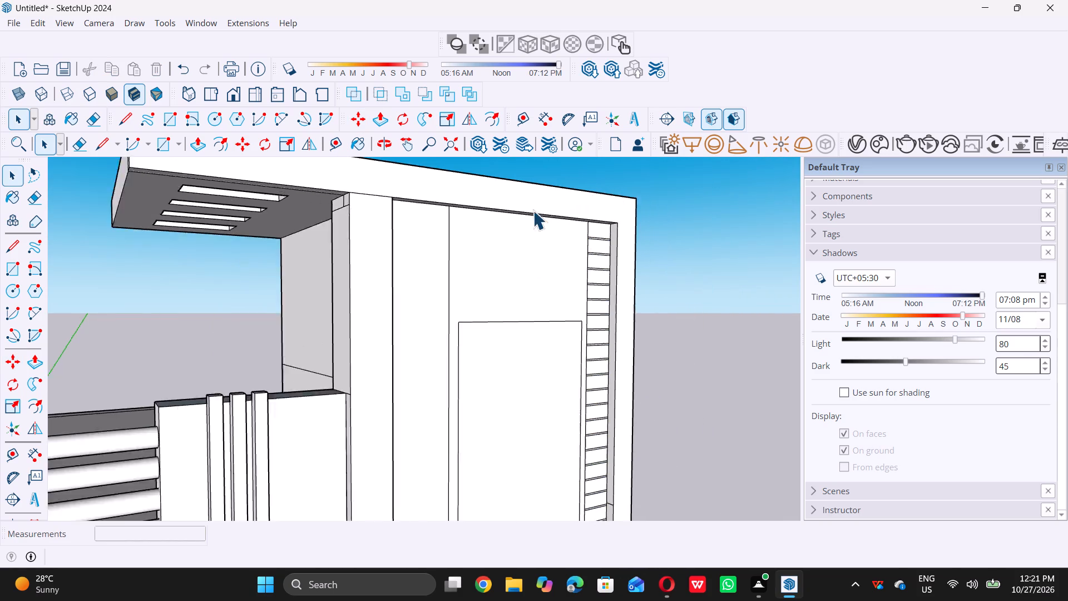
{"action": "scroll", "coordinate": [533, 210], "scroll_direction": "down", "scroll_amount": 15}
{"action": "scroll", "coordinate": [572, 332], "scroll_direction": "up", "scroll_amount": 10}
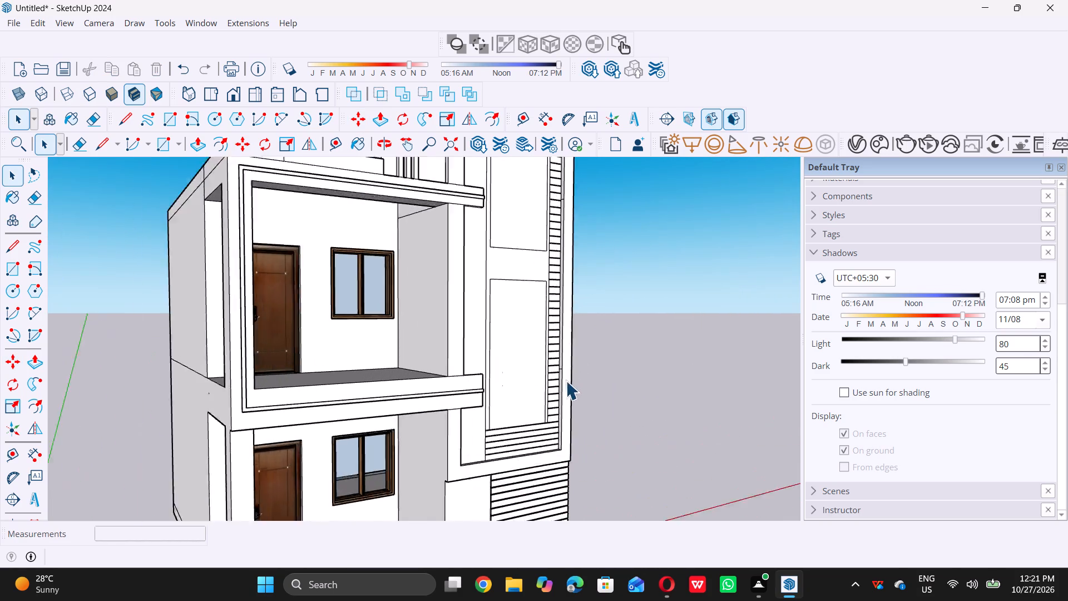
{"action": "scroll", "coordinate": [566, 381], "scroll_direction": "up", "scroll_amount": 2}
{"action": "scroll", "coordinate": [530, 326], "scroll_direction": "down", "scroll_amount": 6}
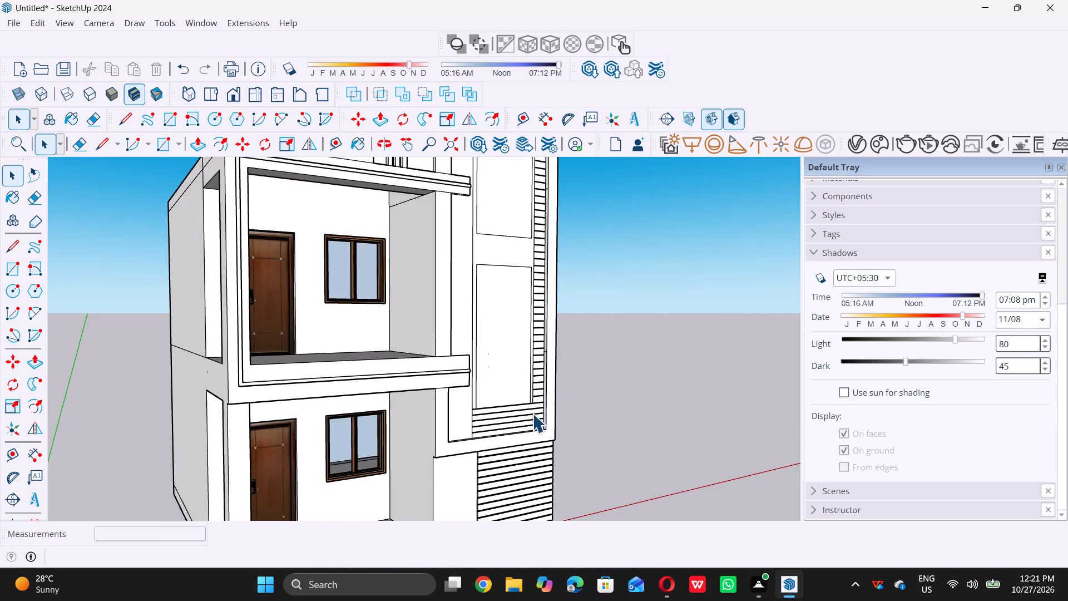
{"action": "middle_click_drag", "start_coordinate": [522, 407], "coordinate": [511, 407]}
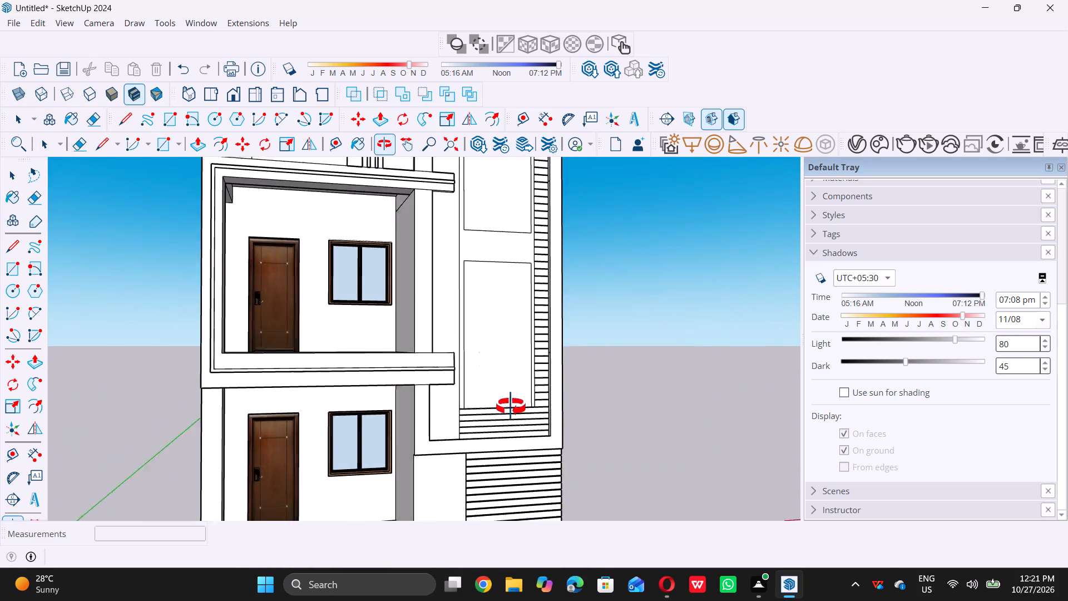
{"action": "middle_click_drag", "start_coordinate": [511, 407], "coordinate": [585, 426]}
{"action": "scroll", "coordinate": [585, 426], "scroll_direction": "up", "scroll_amount": 1}
{"action": "scroll", "coordinate": [573, 427], "scroll_direction": "down", "scroll_amount": 2}
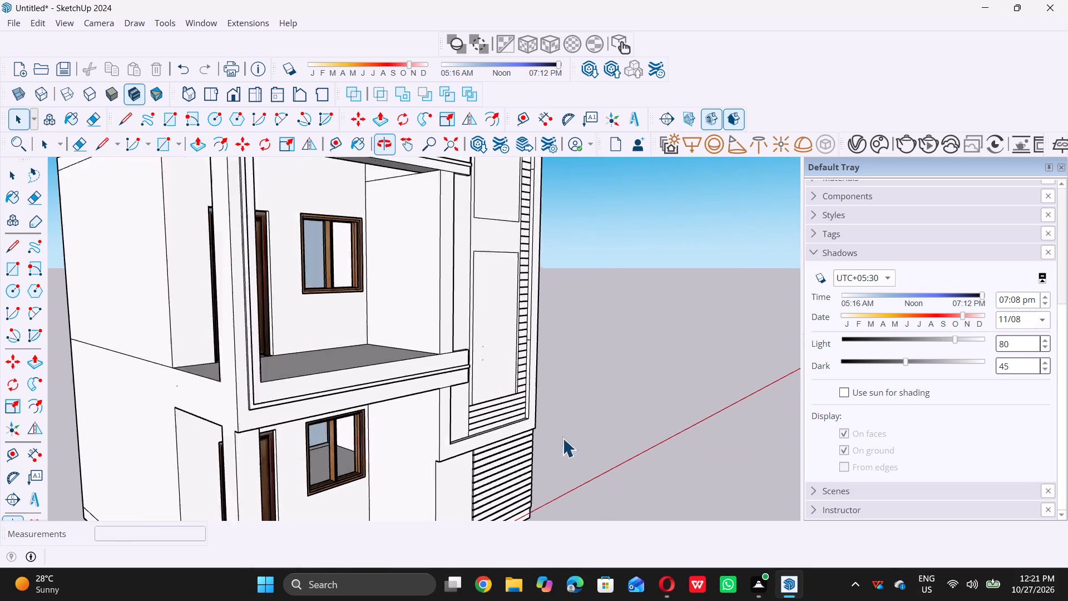
{"action": "scroll", "coordinate": [562, 438], "scroll_direction": "down", "scroll_amount": 11}
{"action": "middle_click_drag", "start_coordinate": [565, 417], "coordinate": [344, 354]}
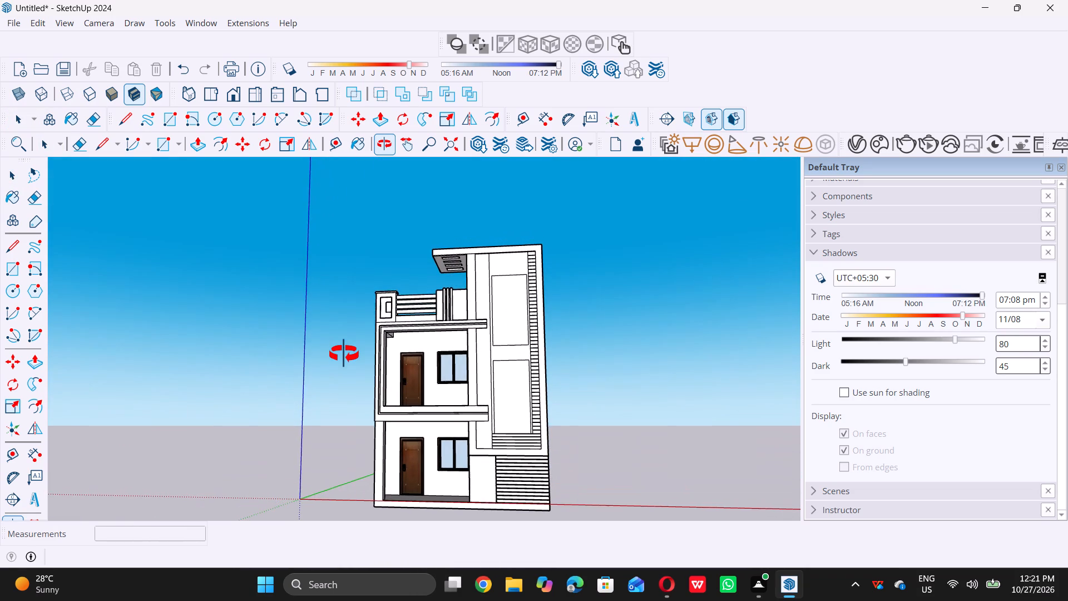
{"action": "middle_click_drag", "start_coordinate": [344, 354], "coordinate": [344, 355]}
{"action": "scroll", "coordinate": [507, 422], "scroll_direction": "up", "scroll_amount": 4}
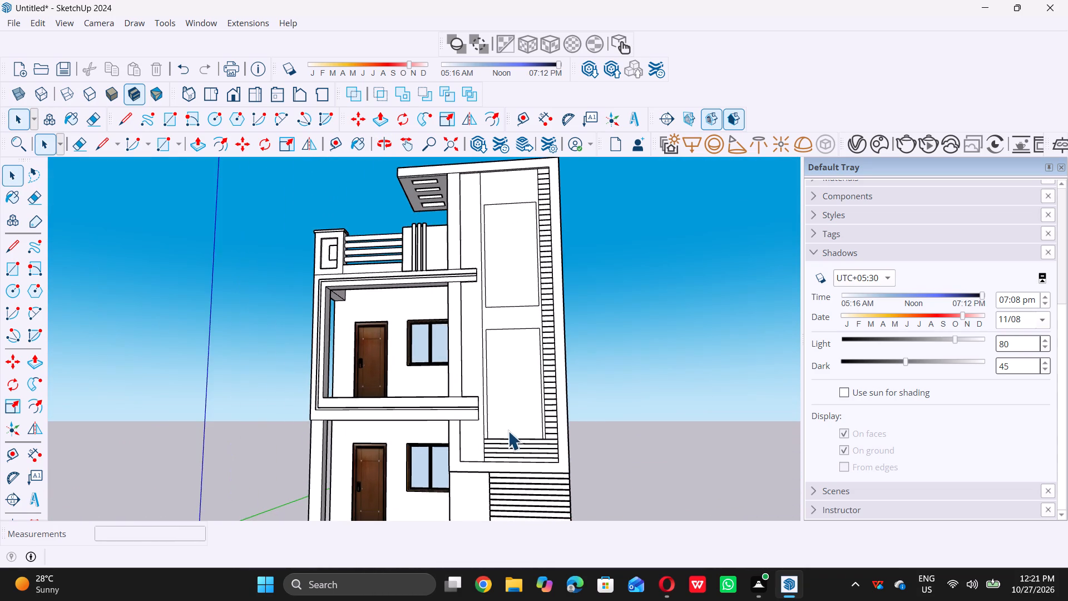
{"action": "scroll", "coordinate": [506, 435], "scroll_direction": "down", "scroll_amount": 5}
{"action": "scroll", "coordinate": [509, 459], "scroll_direction": "up", "scroll_amount": 10}
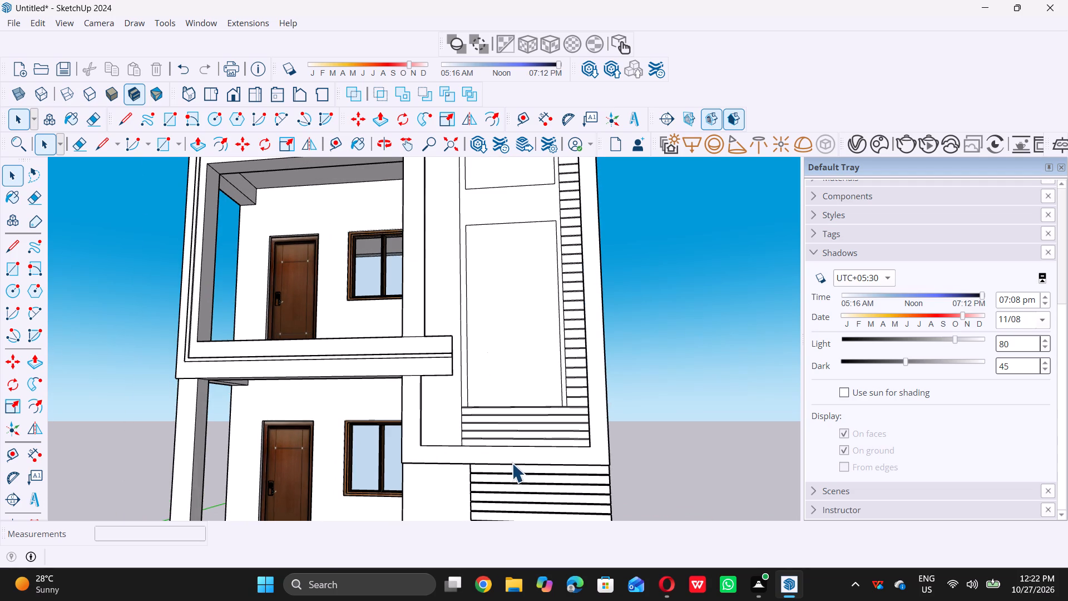
{"action": "scroll", "coordinate": [516, 449], "scroll_direction": "up", "scroll_amount": 6}
{"action": "scroll", "coordinate": [521, 445], "scroll_direction": "down", "scroll_amount": 6}
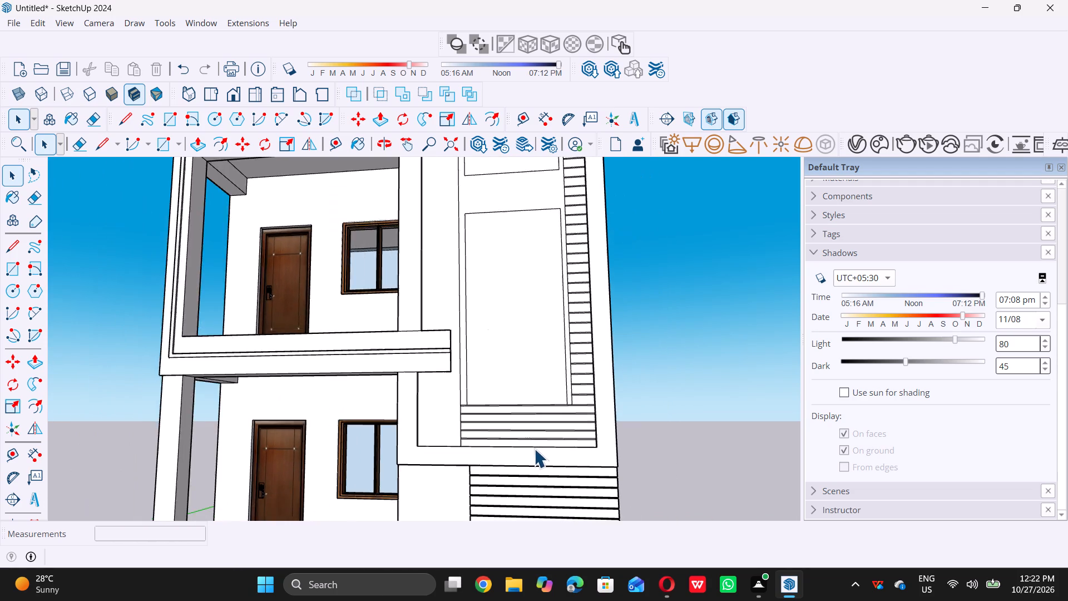
{"action": "scroll", "coordinate": [534, 449], "scroll_direction": "down", "scroll_amount": 6}
{"action": "scroll", "coordinate": [486, 439], "scroll_direction": "down", "scroll_amount": 2}
{"action": "middle_click_drag", "start_coordinate": [480, 439], "coordinate": [580, 449]}
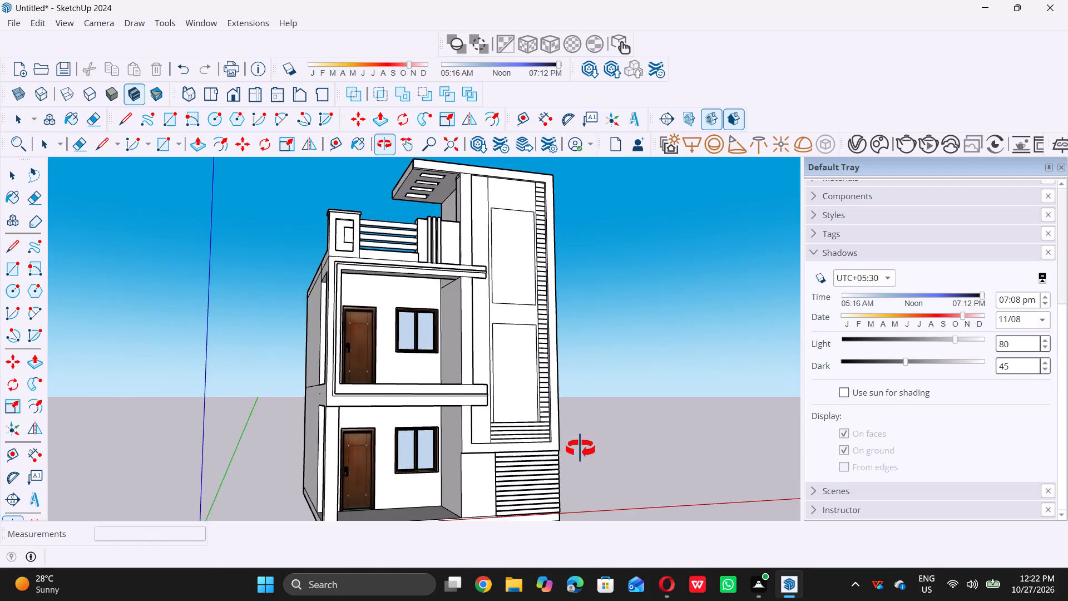
{"action": "middle_click_drag", "start_coordinate": [580, 449], "coordinate": [581, 449]}
Extrude the topmost wide segment directly below the lower tower panel outward by 0.5" with Push/Pull.
{"action": "scroll", "coordinate": [497, 428], "scroll_direction": "up", "scroll_amount": 7}
{"action": "middle_click_drag", "start_coordinate": [460, 427], "coordinate": [516, 437]}
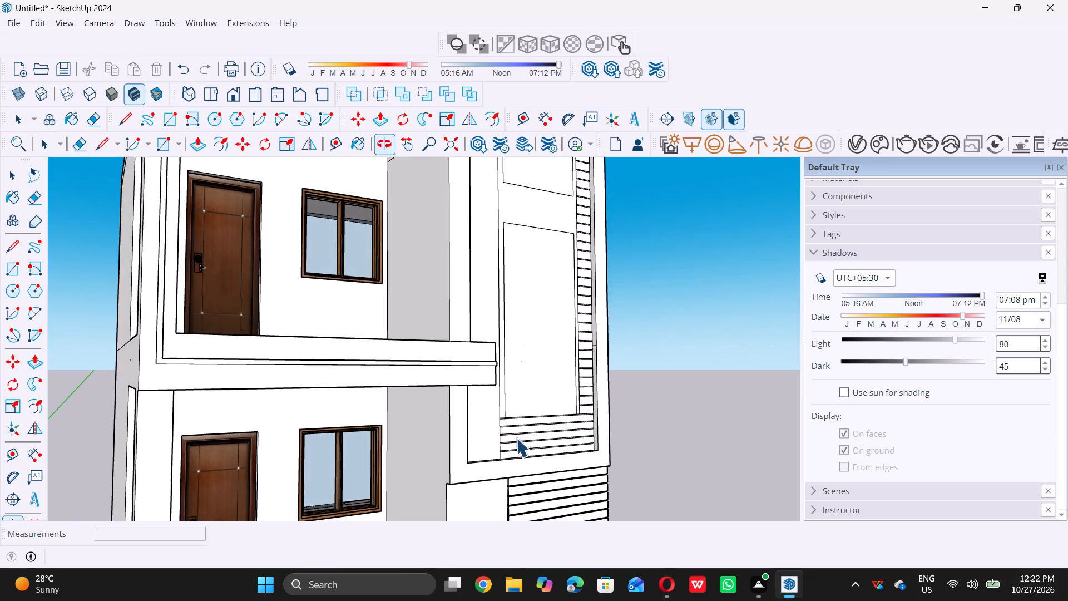
{"action": "scroll", "coordinate": [516, 438], "scroll_direction": "up", "scroll_amount": 16}
{"action": "left_click", "coordinate": [503, 406]}
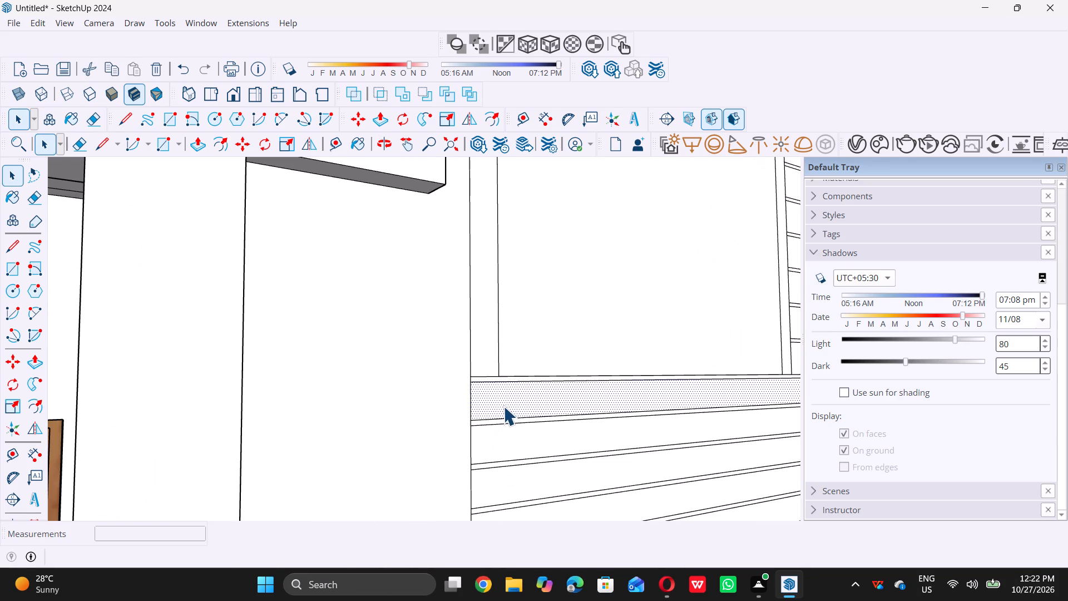
{"action": "key", "text": "p"}
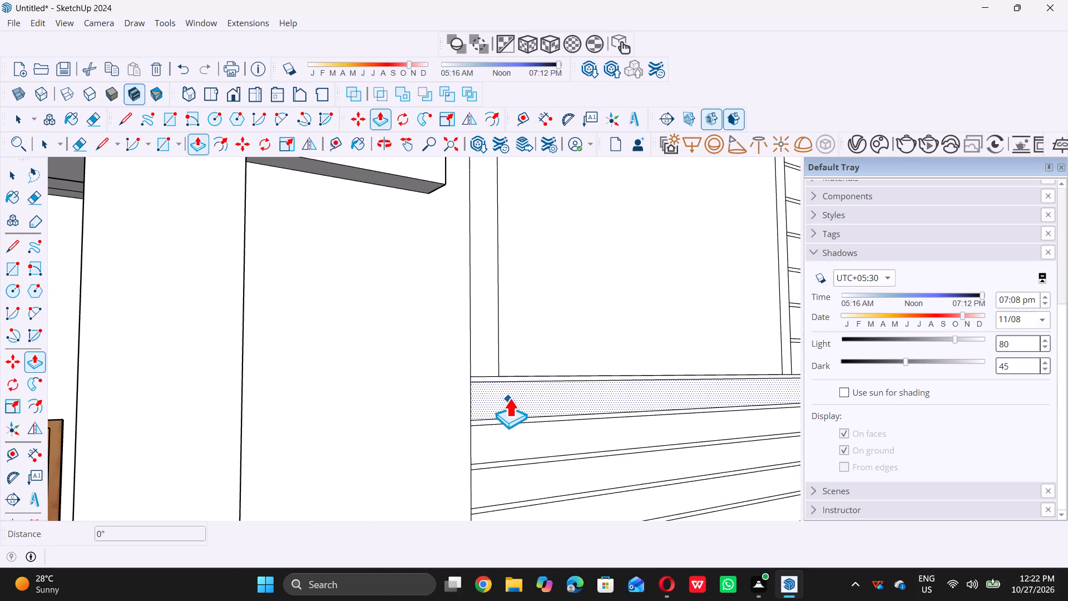
{"action": "left_click", "coordinate": [511, 396]}
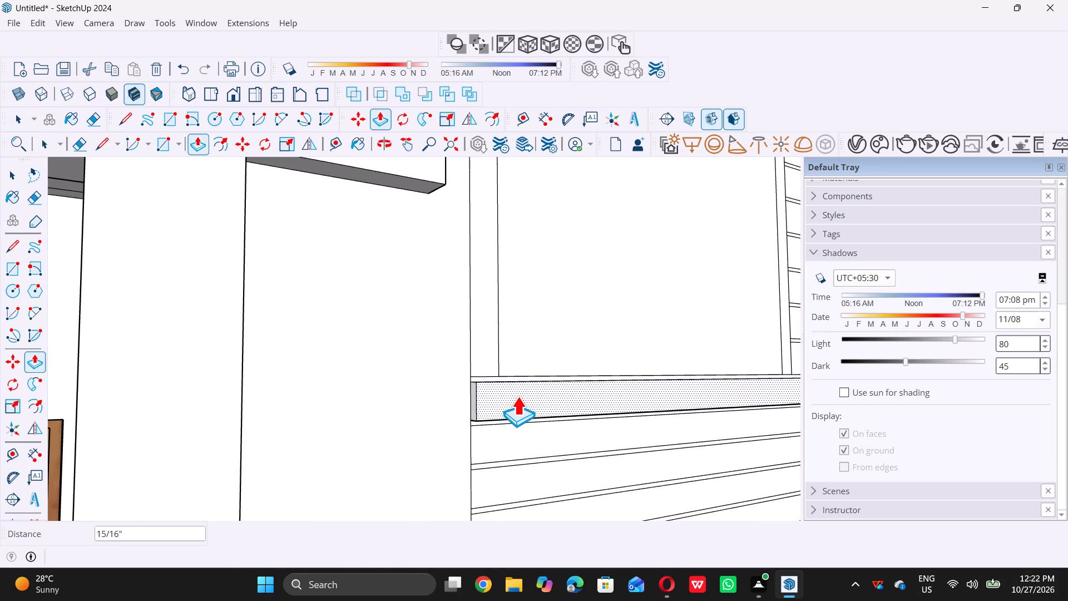
{"action": "type", "text": "0.5"}
{"action": "key", "text": "shift+quotedbl"}
{"action": "key", "text": "Return"}
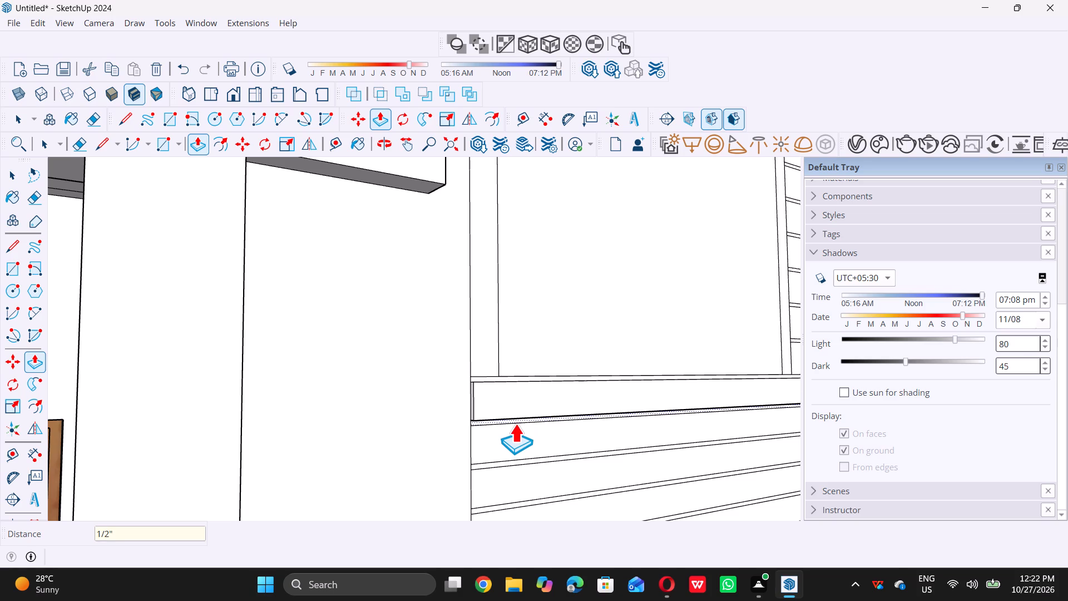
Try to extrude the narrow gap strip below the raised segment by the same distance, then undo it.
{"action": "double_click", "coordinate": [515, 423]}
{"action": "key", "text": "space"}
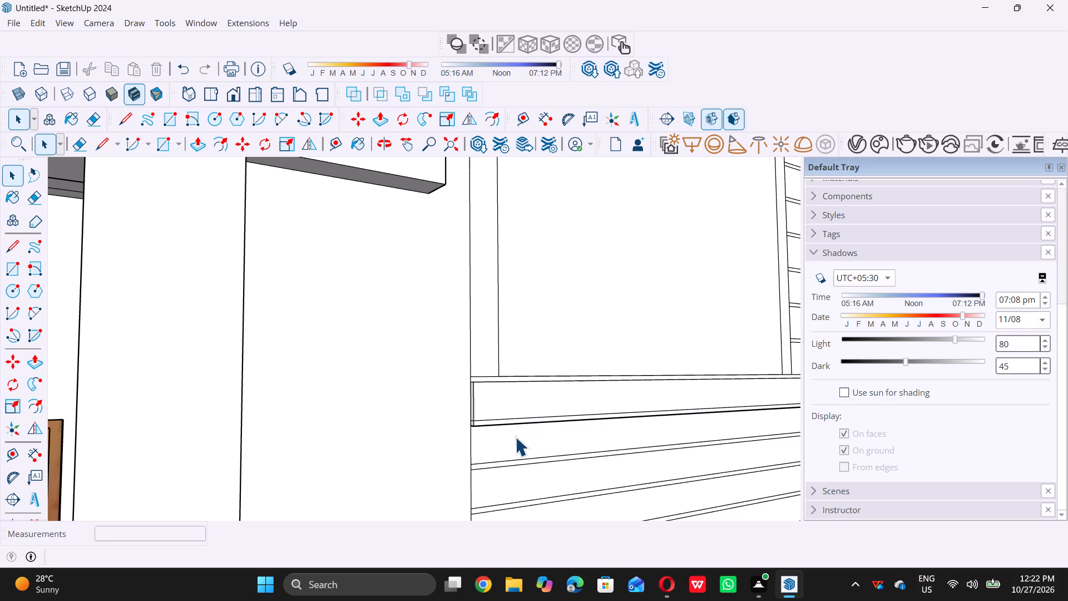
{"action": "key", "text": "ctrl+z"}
Extrude the second and third wide segments below the lower panel outward by 0.5", leaving the narrow gaps flat.
{"action": "left_click", "coordinate": [513, 446]}
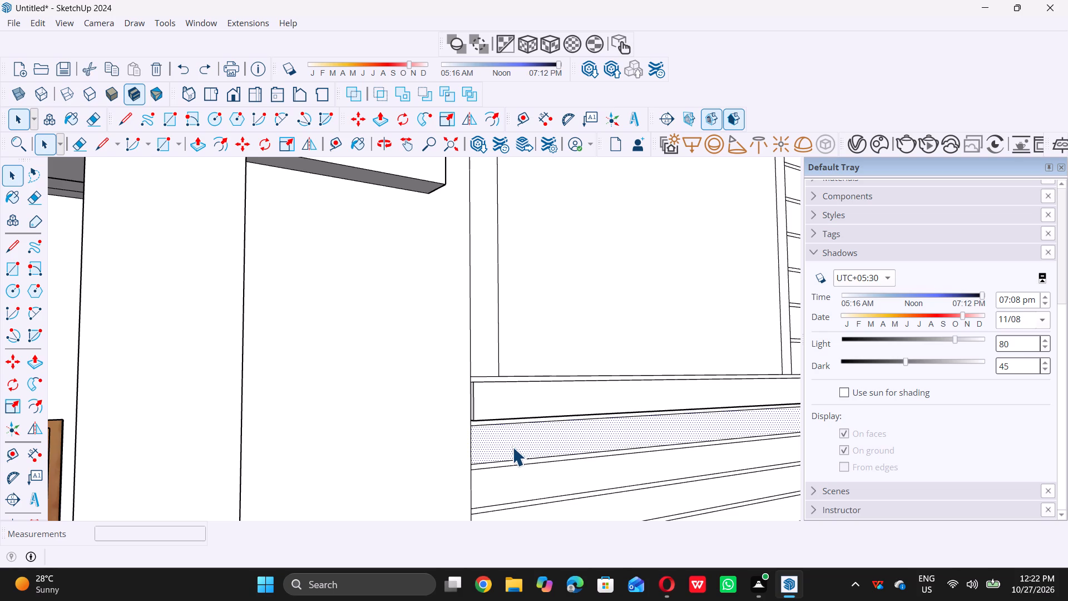
{"action": "key", "text": "p"}
{"action": "left_click", "coordinate": [519, 431]}
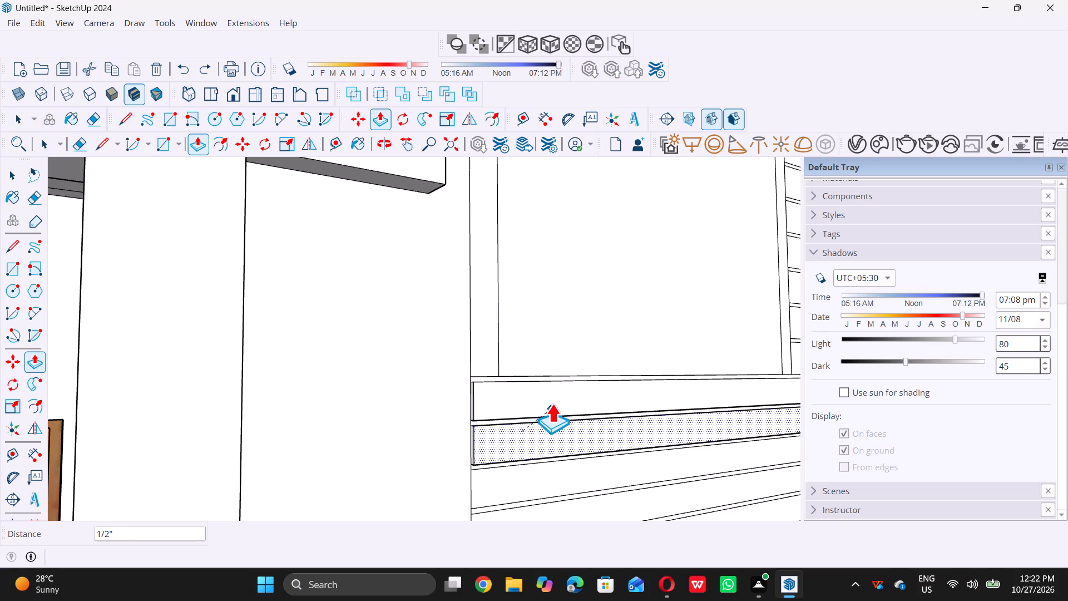
{"action": "left_click", "coordinate": [544, 415]}
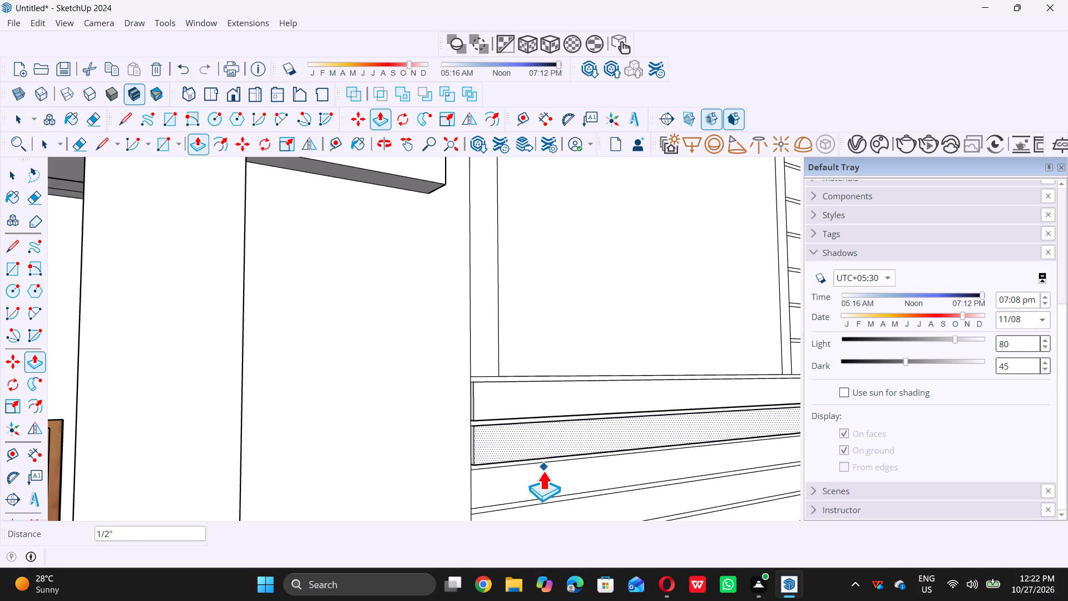
{"action": "key", "text": "space"}
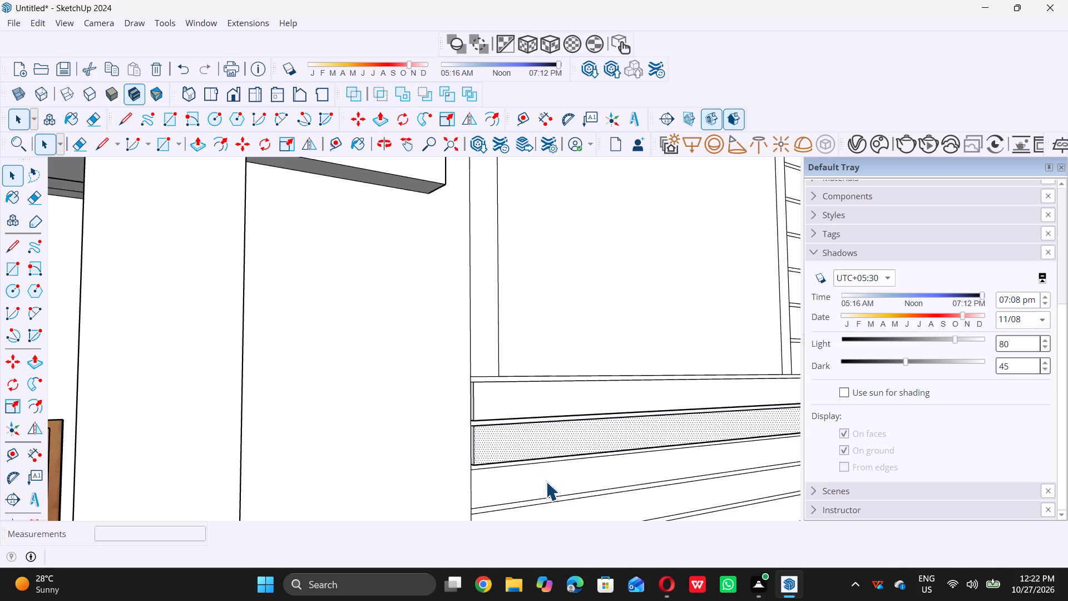
{"action": "left_click", "coordinate": [546, 481]}
{"action": "key", "text": "p"}
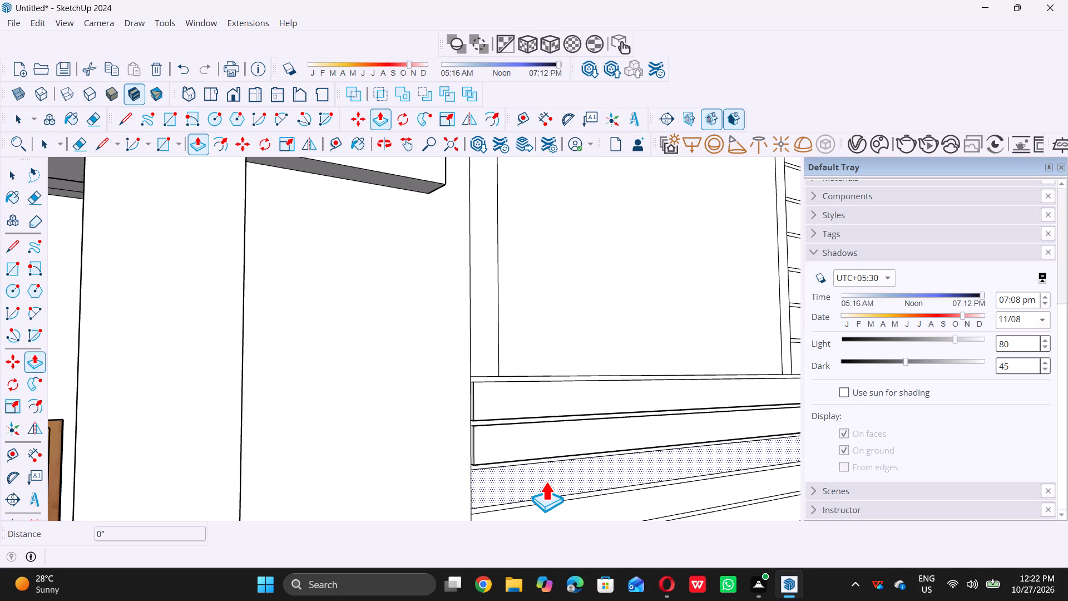
{"action": "double_click", "coordinate": [555, 472]}
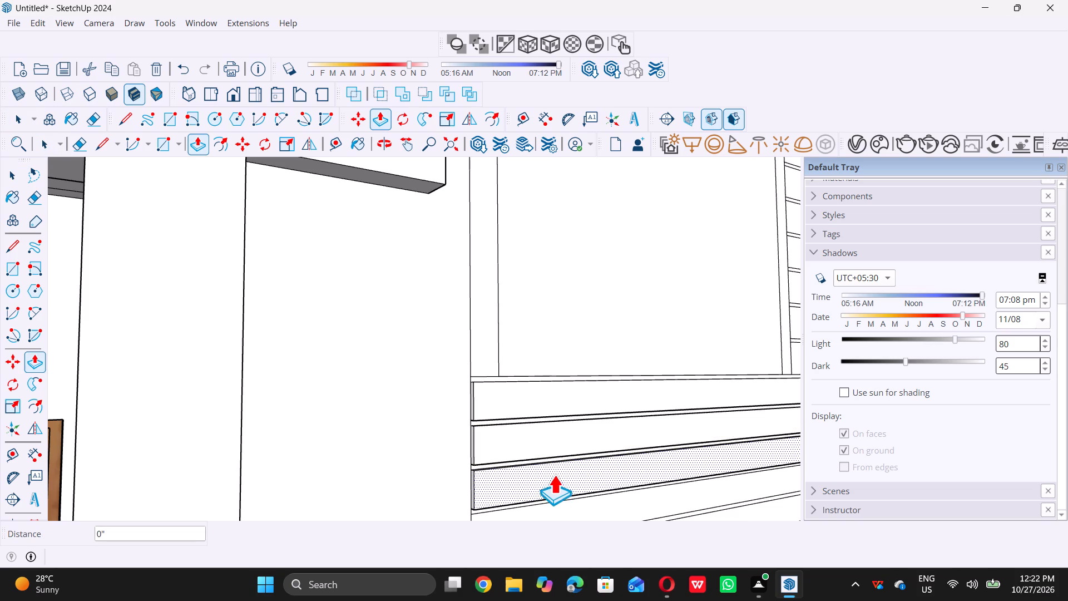
Extrude the fourth and fifth wide segments below the lower tower panel outward by 0.5", leaving the narrow gaps flat.
{"action": "scroll", "coordinate": [556, 463], "scroll_direction": "down", "scroll_amount": 6}
{"action": "scroll", "coordinate": [563, 363], "scroll_direction": "down", "scroll_amount": 1}
{"action": "scroll", "coordinate": [542, 461], "scroll_direction": "up", "scroll_amount": 5}
{"action": "left_click", "coordinate": [545, 472]}
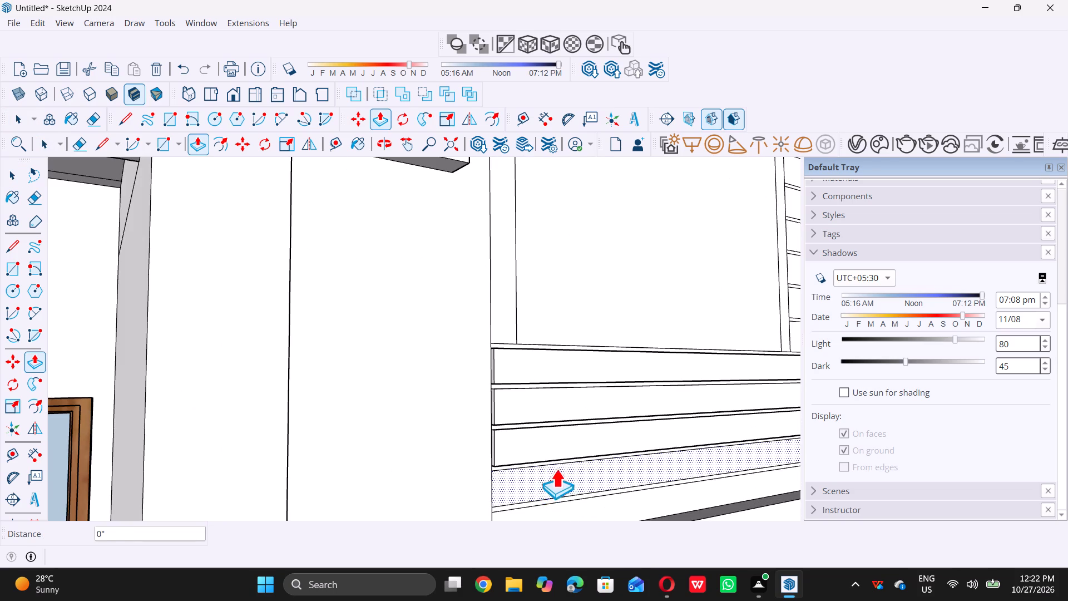
{"action": "double_click", "coordinate": [559, 460]}
{"action": "scroll", "coordinate": [556, 459], "scroll_direction": "down", "scroll_amount": 6}
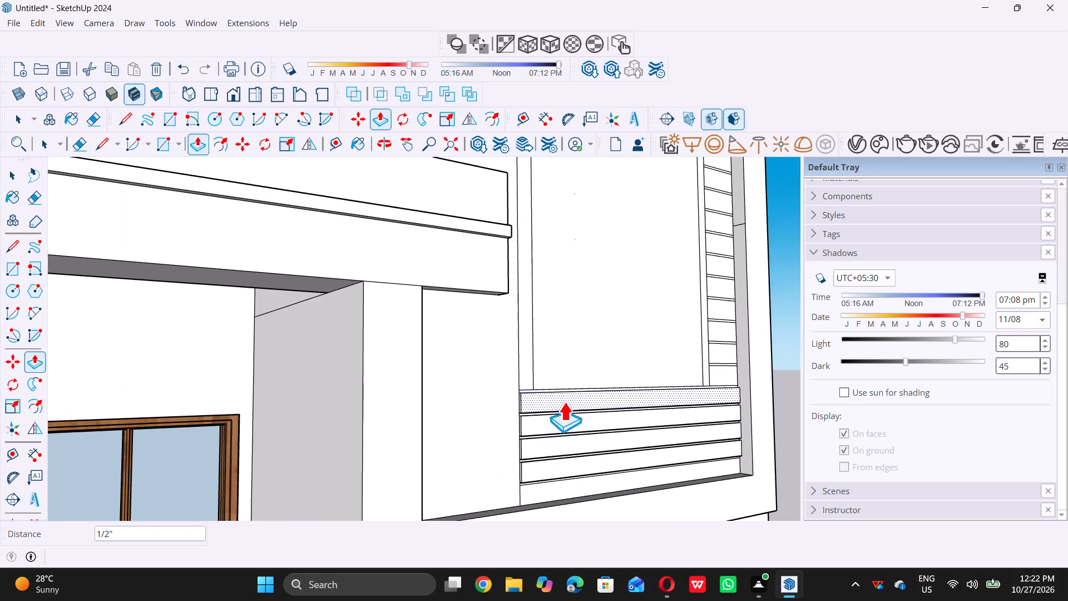
{"action": "scroll", "coordinate": [561, 485], "scroll_direction": "up", "scroll_amount": 5}
{"action": "left_click", "coordinate": [561, 486]}
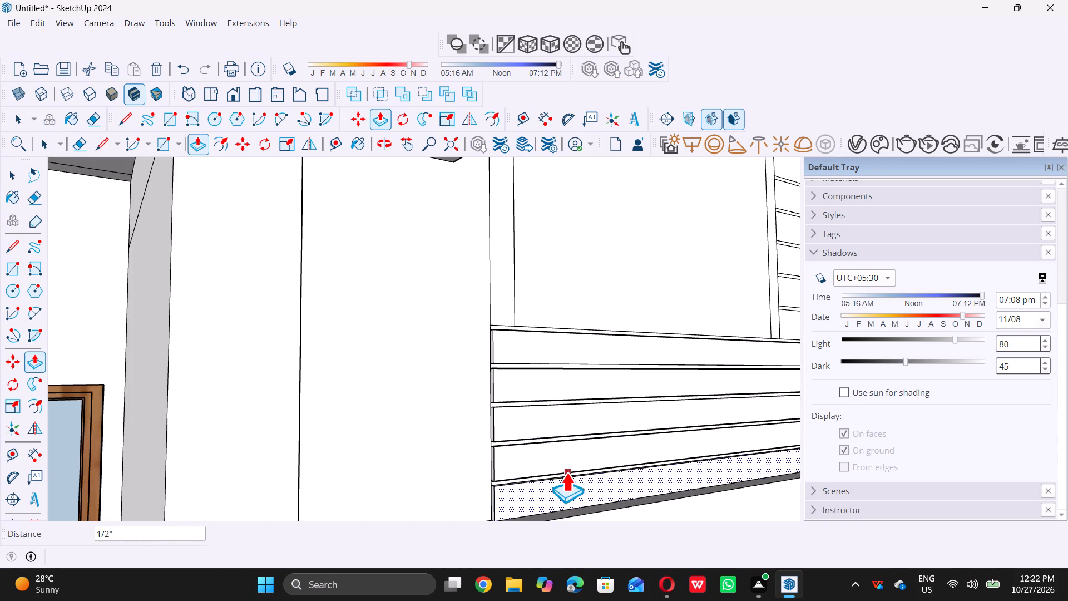
{"action": "left_click", "coordinate": [565, 470]}
{"action": "middle_click", "coordinate": [565, 470]}
Extrude the bottommost small segment of the vertical side strip beside the lower tower panel outward by 0.5".
{"action": "scroll", "coordinate": [520, 490], "scroll_direction": "down", "scroll_amount": 11}
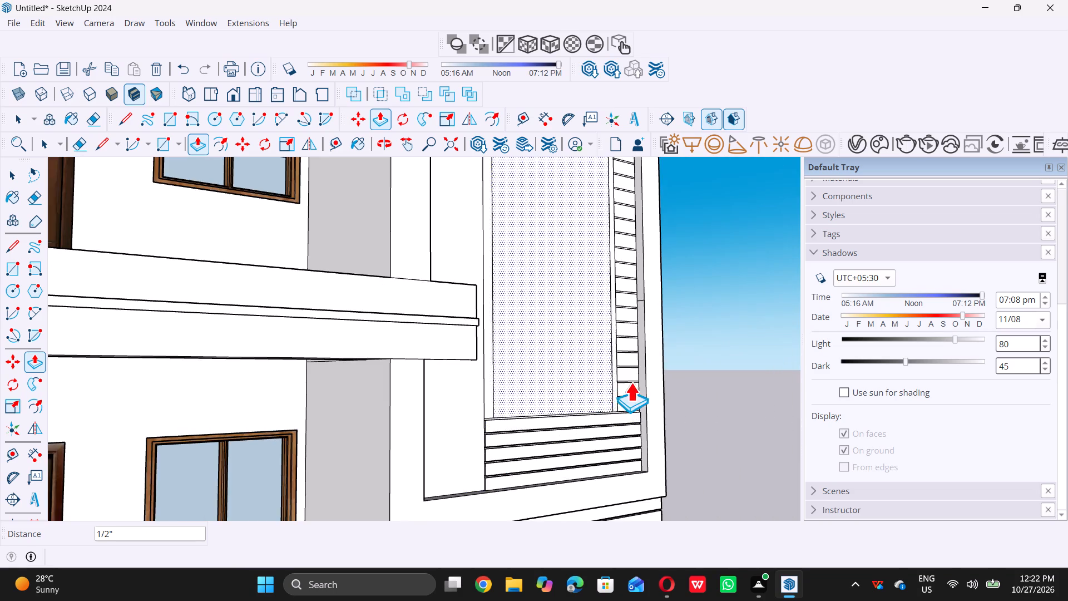
{"action": "scroll", "coordinate": [633, 381], "scroll_direction": "up", "scroll_amount": 14}
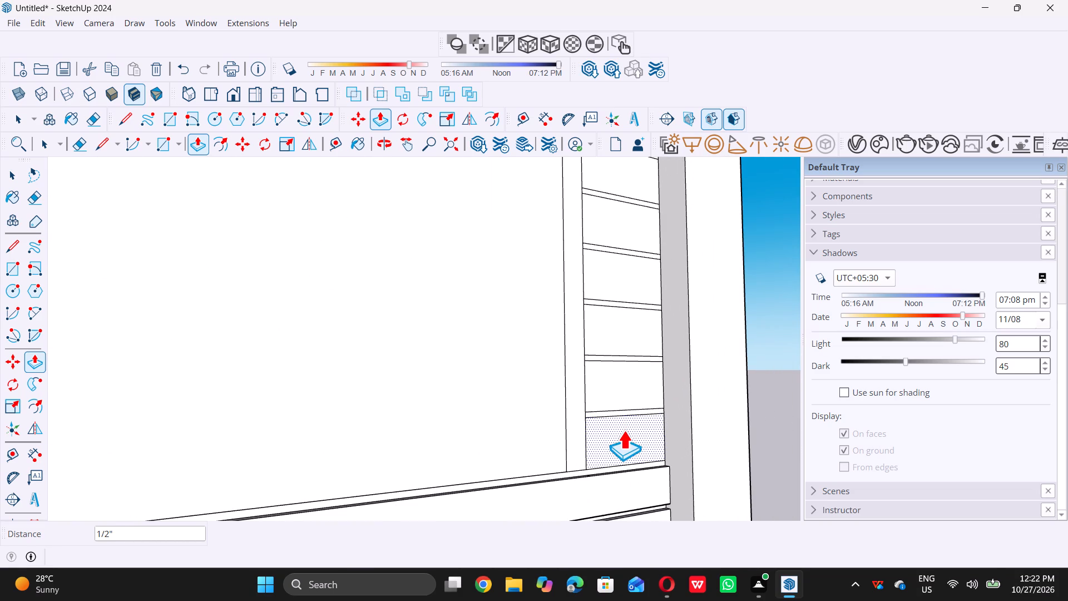
{"action": "left_click", "coordinate": [624, 430]}
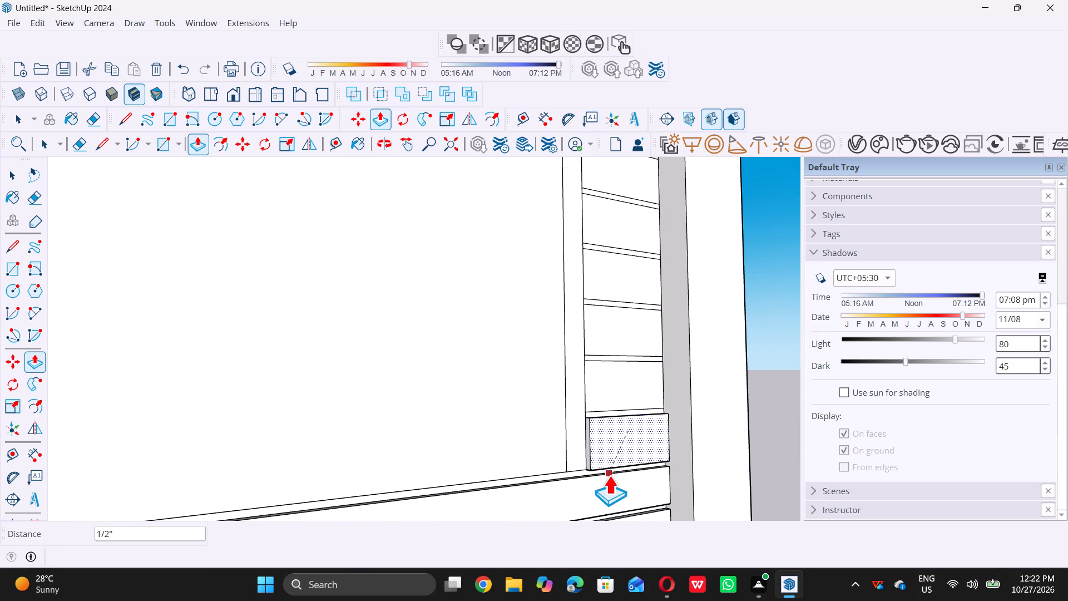
{"action": "left_click", "coordinate": [609, 475]}
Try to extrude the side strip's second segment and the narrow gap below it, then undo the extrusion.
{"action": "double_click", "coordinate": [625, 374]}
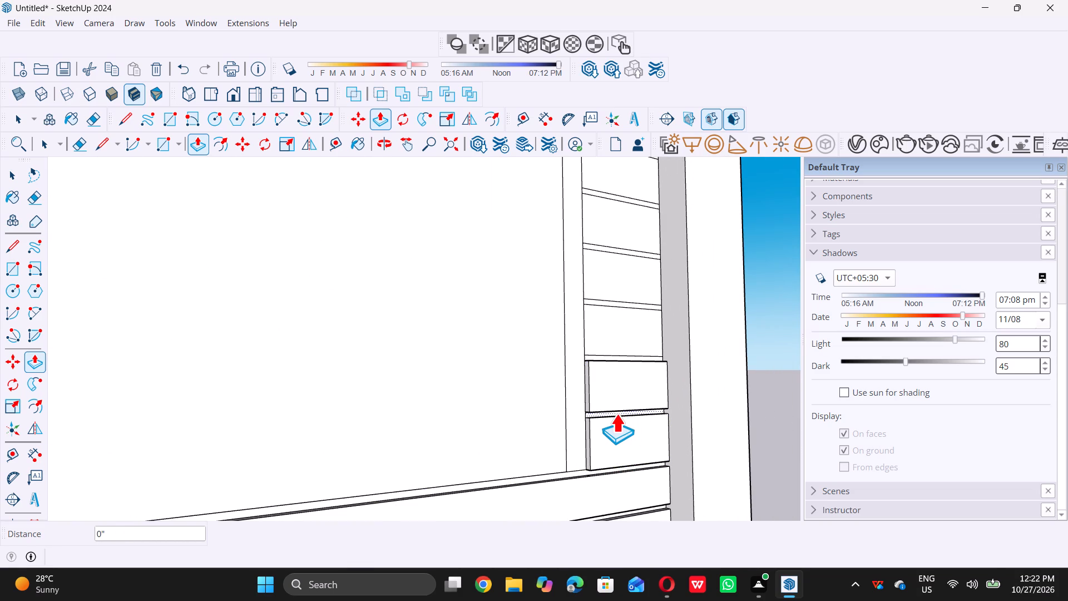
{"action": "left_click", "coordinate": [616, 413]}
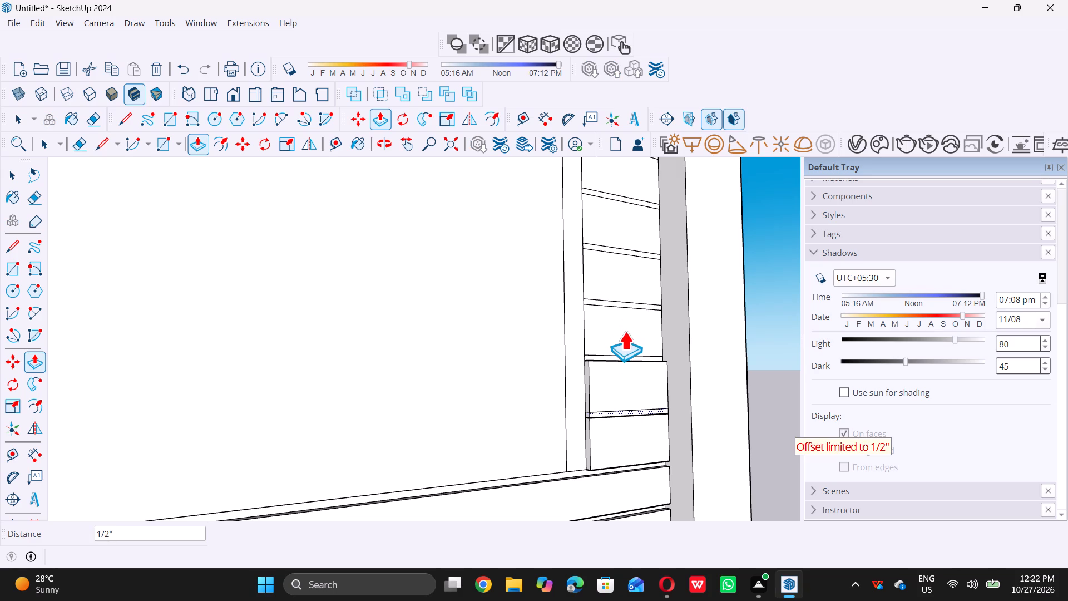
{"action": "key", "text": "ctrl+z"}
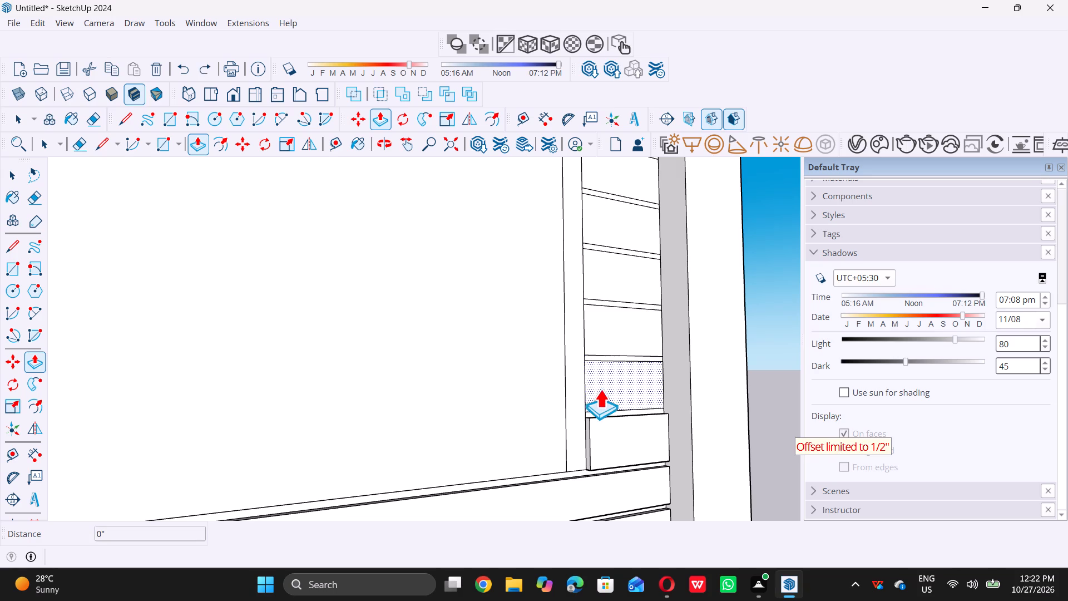
Extrude the second, third and fourth segments from the bottom of the side strip outward by 0.5", keeping the gaps flat.
{"action": "scroll", "coordinate": [590, 380], "scroll_direction": "up", "scroll_amount": 6}
{"action": "left_click", "coordinate": [617, 385]}
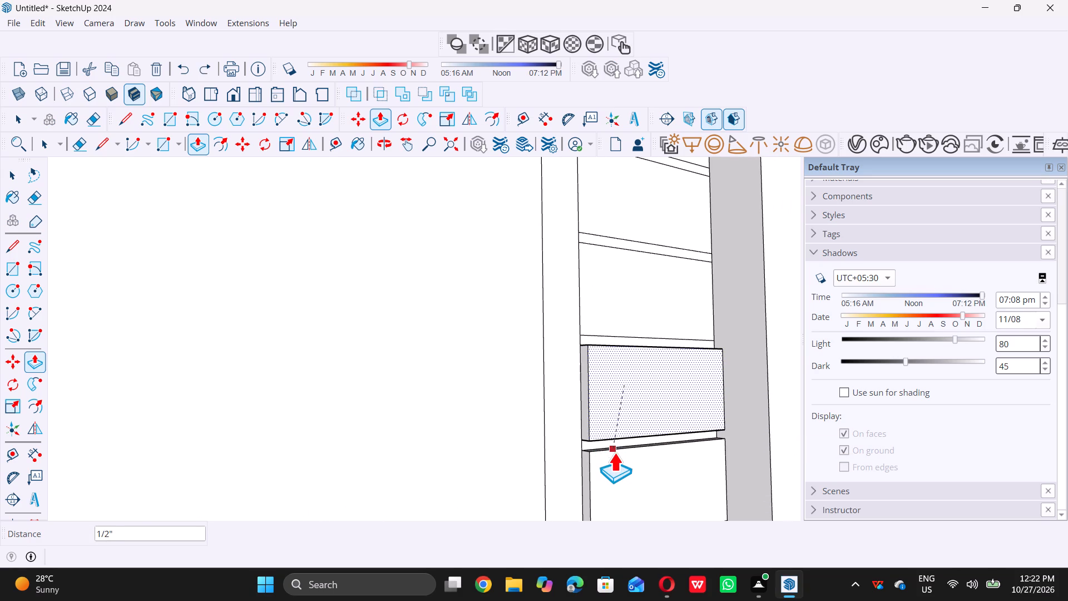
{"action": "left_click", "coordinate": [614, 455]}
{"action": "left_click", "coordinate": [634, 289]}
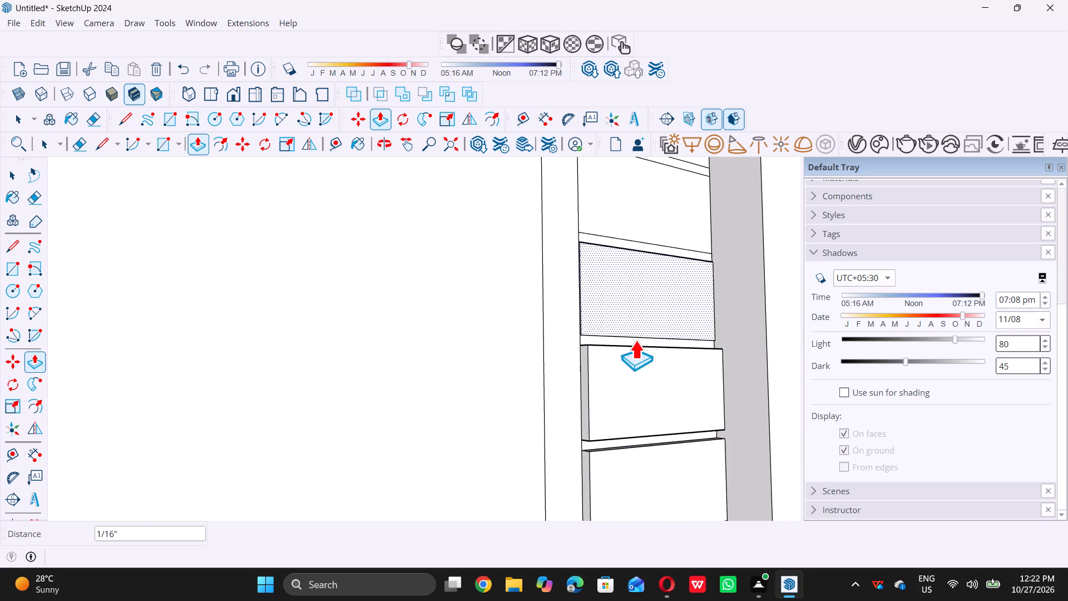
{"action": "double_click", "coordinate": [632, 348]}
{"action": "scroll", "coordinate": [631, 363], "scroll_direction": "down", "scroll_amount": 6}
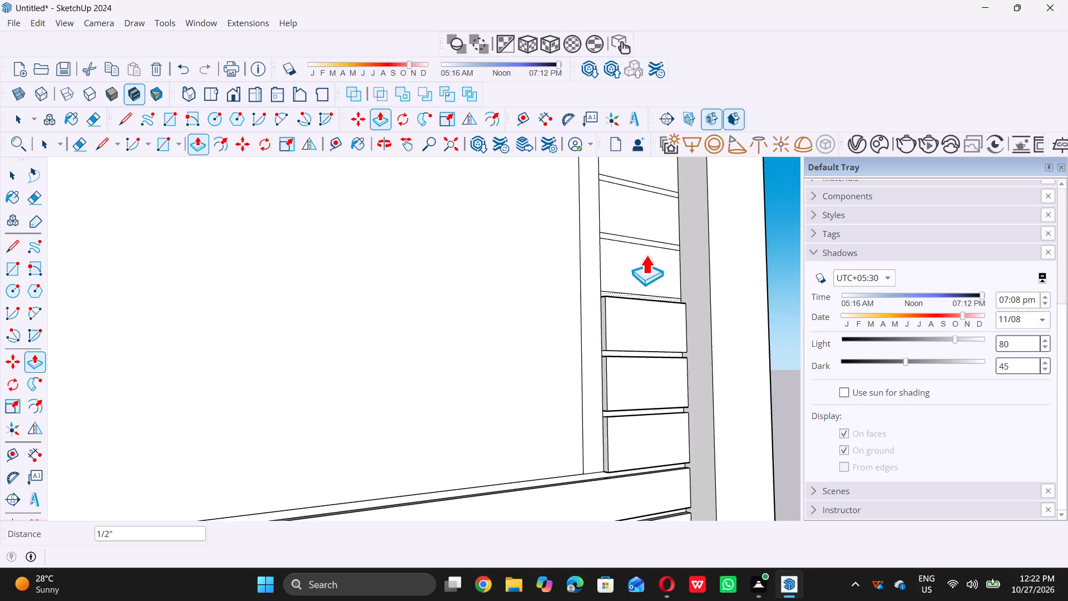
{"action": "scroll", "coordinate": [635, 239], "scroll_direction": "up", "scroll_amount": 5}
{"action": "left_click", "coordinate": [635, 275]}
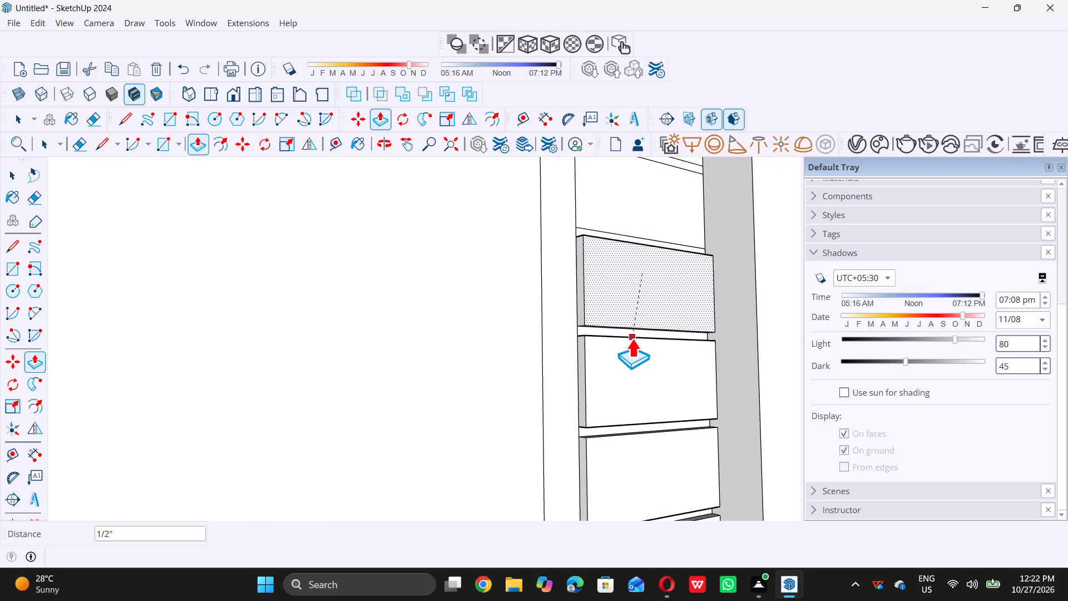
{"action": "left_click", "coordinate": [632, 338]}
Extrude the fifth, sixth and seventh segments from the bottom of the side strip outward by 0.5", flush with the raised ones.
{"action": "scroll", "coordinate": [621, 356], "scroll_direction": "down", "scroll_amount": 12}
{"action": "scroll", "coordinate": [632, 297], "scroll_direction": "up", "scroll_amount": 7}
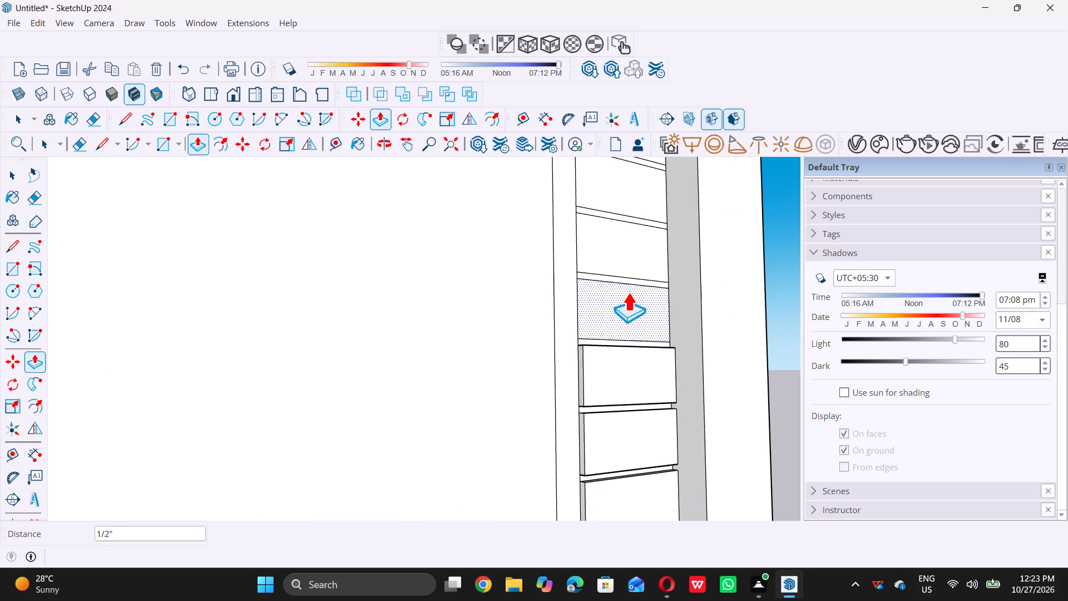
{"action": "scroll", "coordinate": [628, 292], "scroll_direction": "up", "scroll_amount": 1}
{"action": "left_click", "coordinate": [622, 308]}
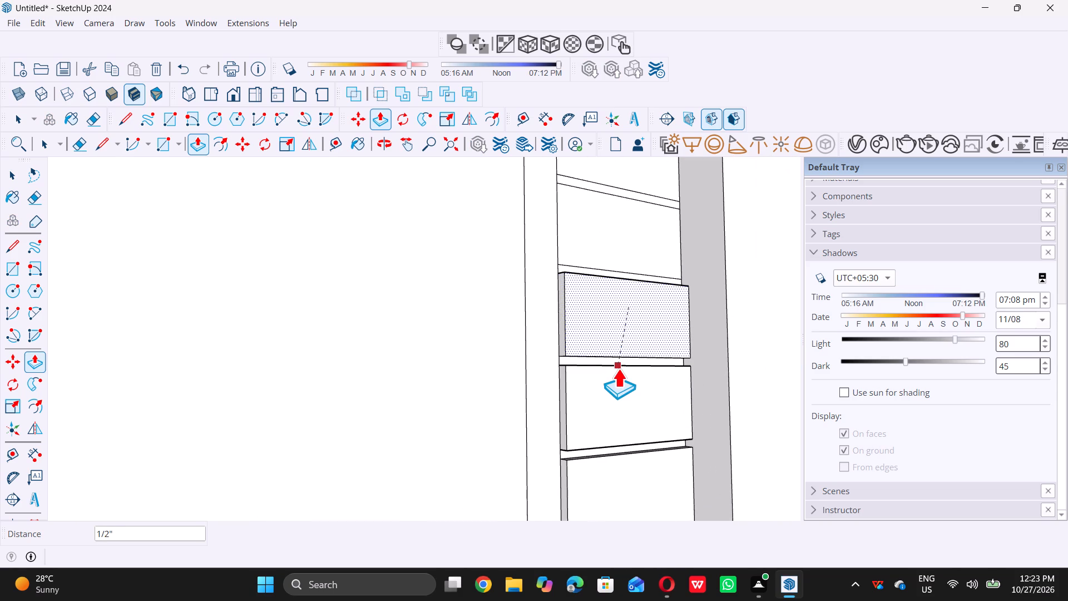
{"action": "left_click", "coordinate": [618, 368]}
{"action": "scroll", "coordinate": [614, 386], "scroll_direction": "down", "scroll_amount": 9}
{"action": "scroll", "coordinate": [626, 297], "scroll_direction": "up", "scroll_amount": 6}
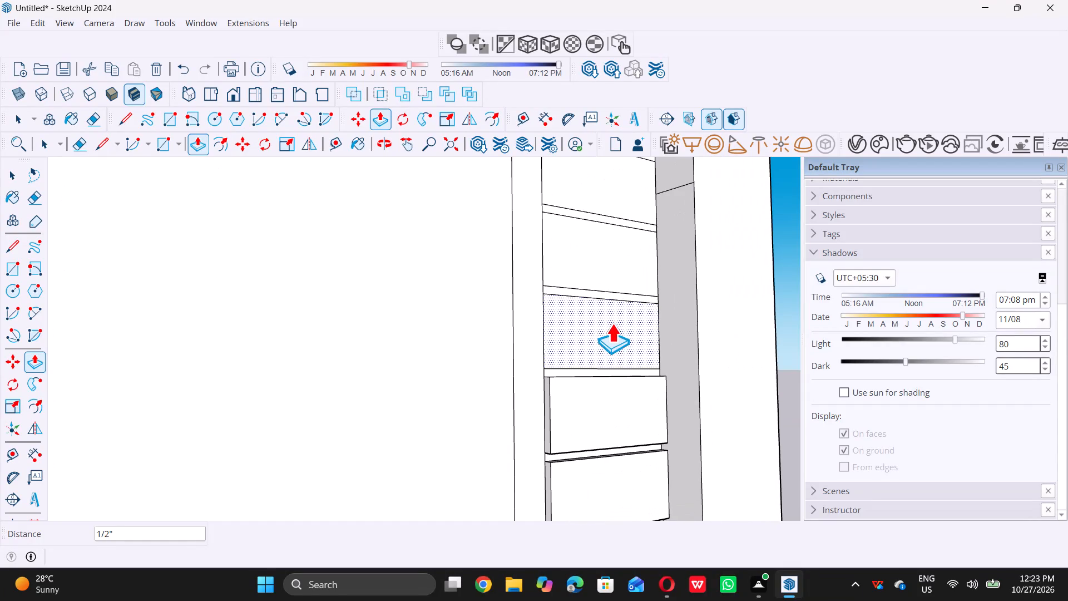
{"action": "left_click", "coordinate": [612, 323]}
{"action": "left_click", "coordinate": [602, 377]}
{"action": "scroll", "coordinate": [590, 386], "scroll_direction": "down", "scroll_amount": 6}
{"action": "scroll", "coordinate": [605, 269], "scroll_direction": "up", "scroll_amount": 4}
{"action": "left_click", "coordinate": [595, 325]}
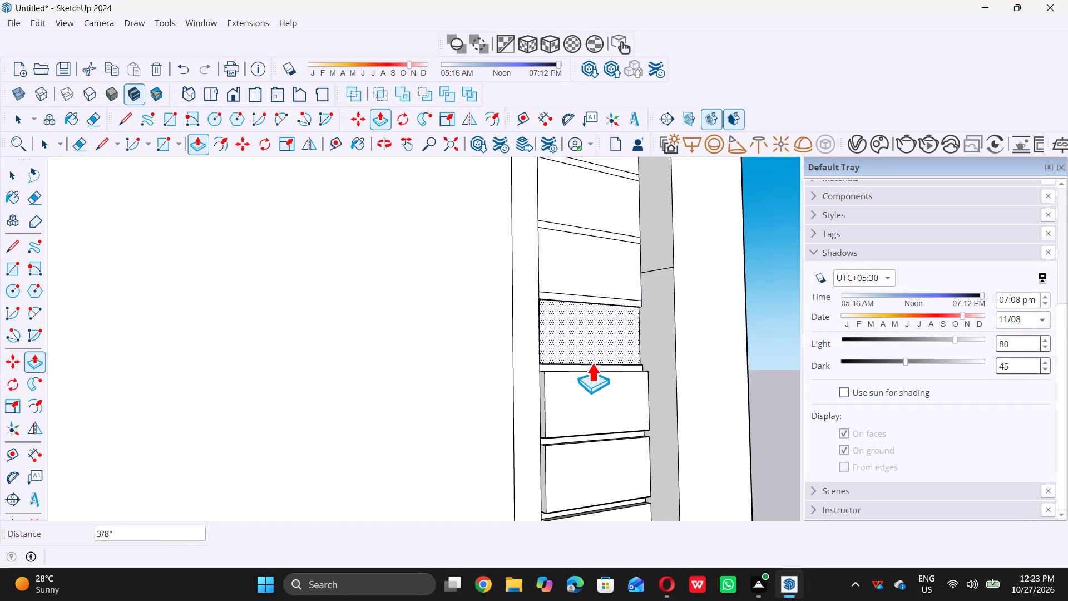
{"action": "left_click", "coordinate": [586, 375]}
Extrude the eighth, ninth and tenth segments from the bottom of the side strip outward by 0.5", skipping the gaps.
{"action": "scroll", "coordinate": [580, 381], "scroll_direction": "down", "scroll_amount": 6}
{"action": "scroll", "coordinate": [597, 335], "scroll_direction": "up", "scroll_amount": 5}
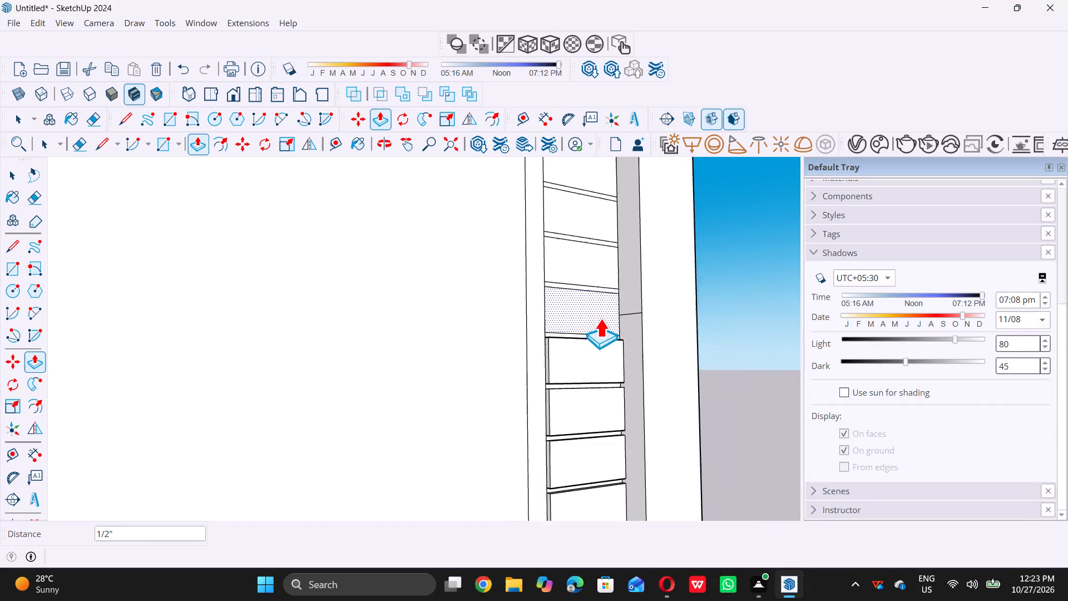
{"action": "left_click", "coordinate": [591, 313]}
{"action": "left_click", "coordinate": [583, 348]}
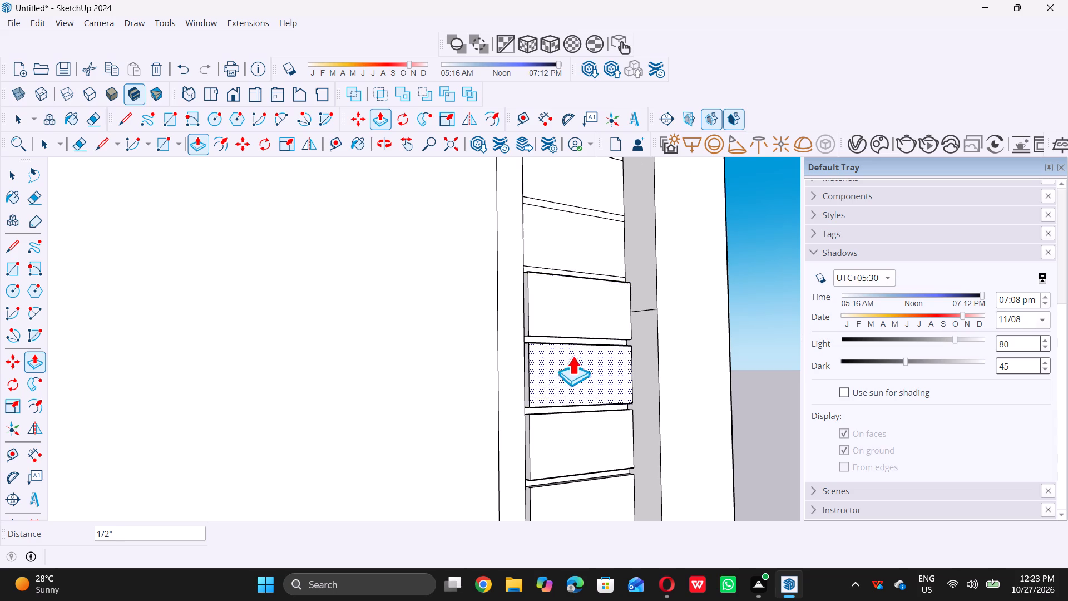
{"action": "scroll", "coordinate": [561, 365], "scroll_direction": "down", "scroll_amount": 7}
{"action": "scroll", "coordinate": [572, 293], "scroll_direction": "up", "scroll_amount": 5}
{"action": "left_click", "coordinate": [567, 295]}
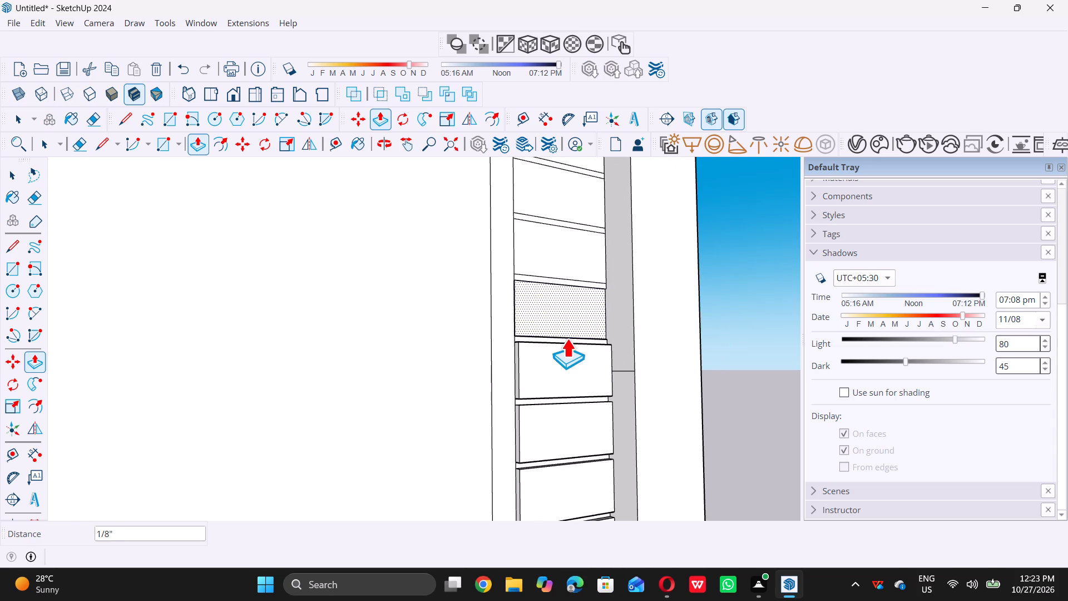
{"action": "left_click", "coordinate": [563, 345]}
{"action": "scroll", "coordinate": [551, 357], "scroll_direction": "down", "scroll_amount": 5}
{"action": "scroll", "coordinate": [565, 303], "scroll_direction": "up", "scroll_amount": 5}
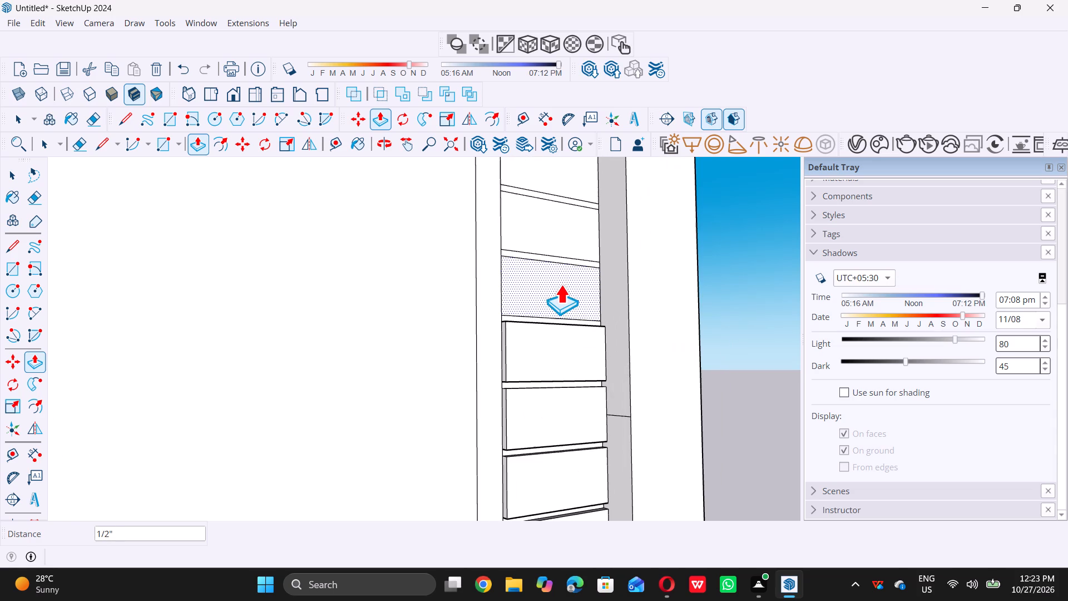
{"action": "left_click", "coordinate": [561, 284]}
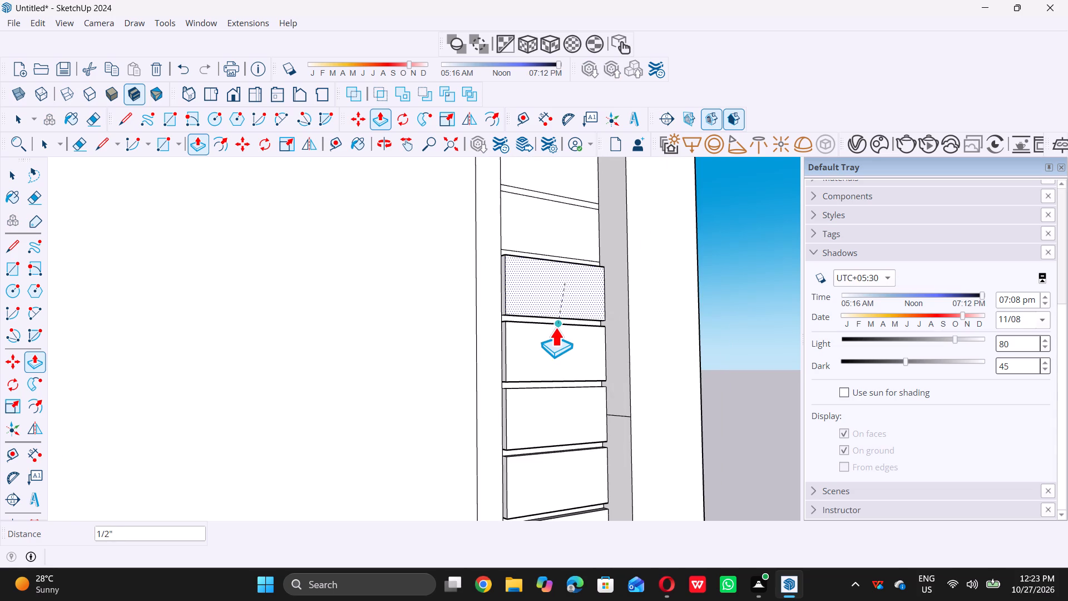
{"action": "left_click", "coordinate": [555, 327]}
Extrude the eleventh, twelfth and thirteenth segments from the bottom of the side strip outward by 0.5", leaving the gaps flat.
{"action": "scroll", "coordinate": [532, 356], "scroll_direction": "down", "scroll_amount": 5}
{"action": "scroll", "coordinate": [541, 262], "scroll_direction": "up", "scroll_amount": 3}
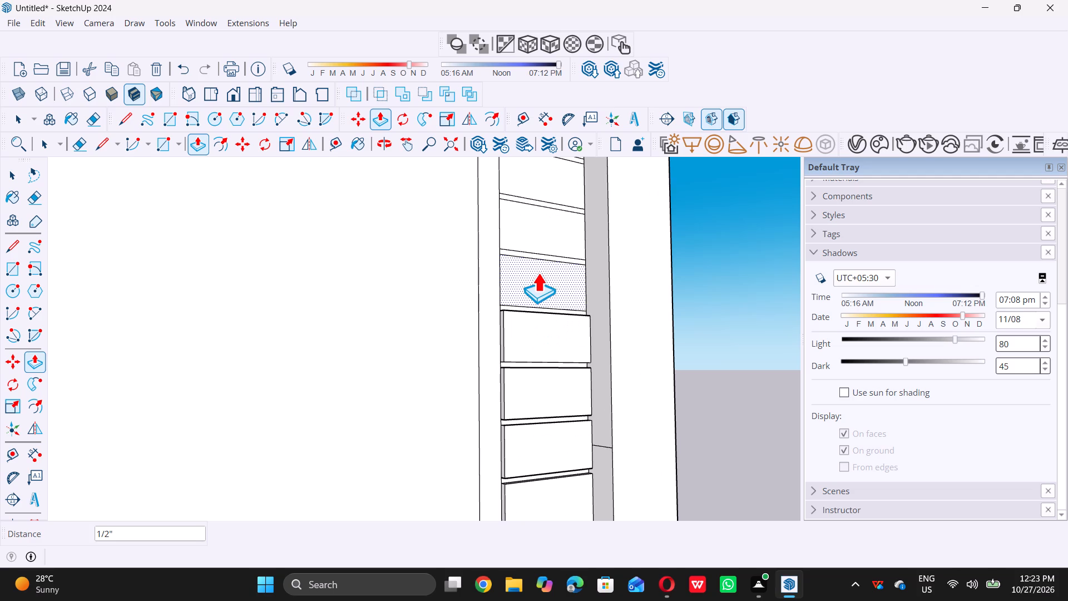
{"action": "left_click", "coordinate": [538, 273]}
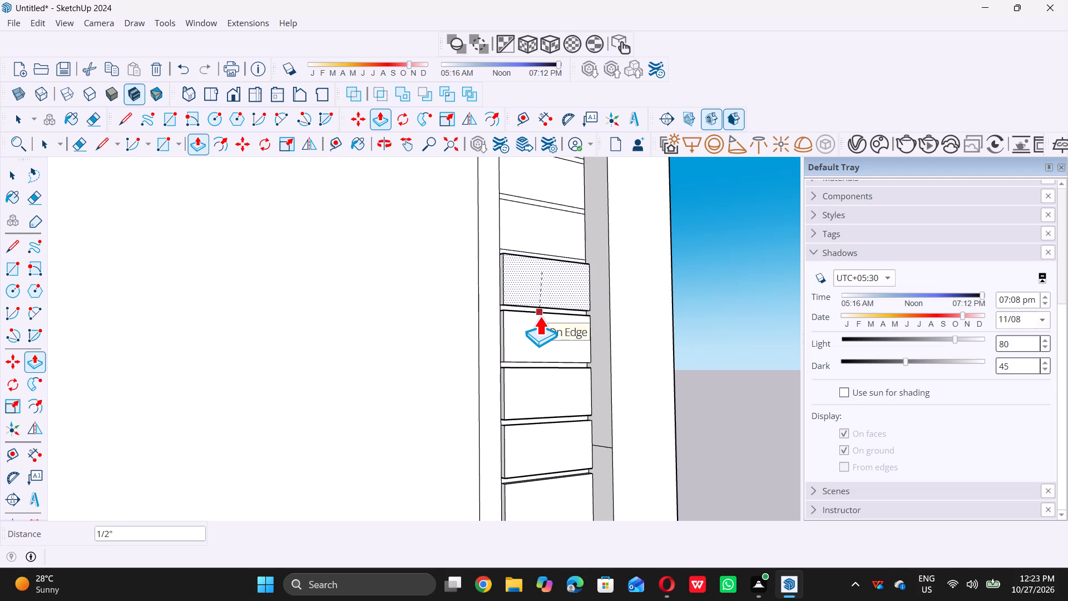
{"action": "left_click", "coordinate": [540, 316]}
{"action": "scroll", "coordinate": [533, 333], "scroll_direction": "down", "scroll_amount": 7}
{"action": "scroll", "coordinate": [532, 258], "scroll_direction": "up", "scroll_amount": 5}
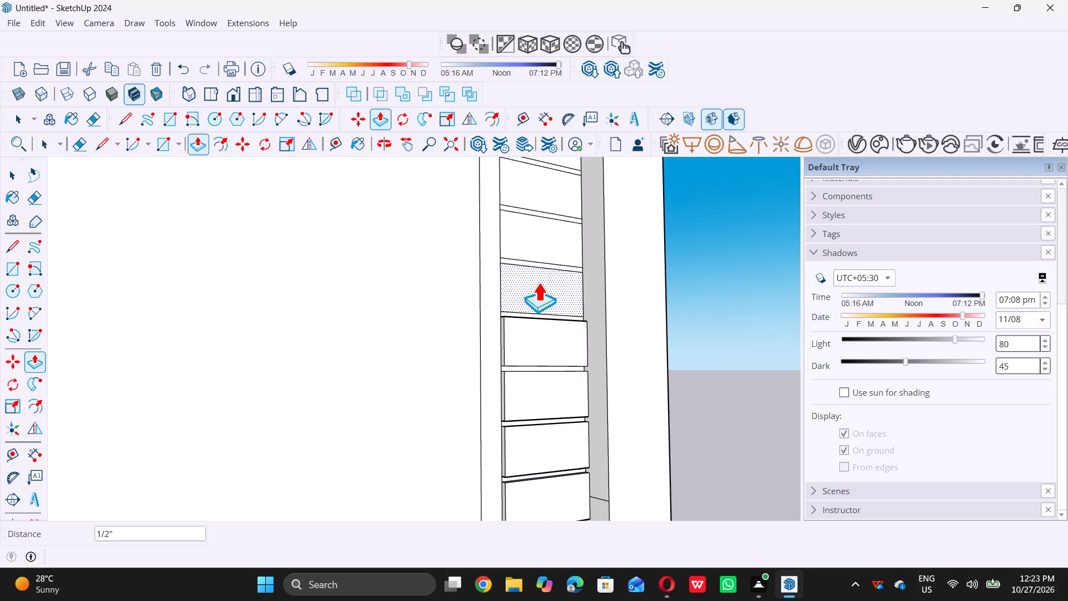
{"action": "left_click", "coordinate": [538, 282]}
{"action": "left_click", "coordinate": [541, 319]}
{"action": "scroll", "coordinate": [527, 333], "scroll_direction": "down", "scroll_amount": 6}
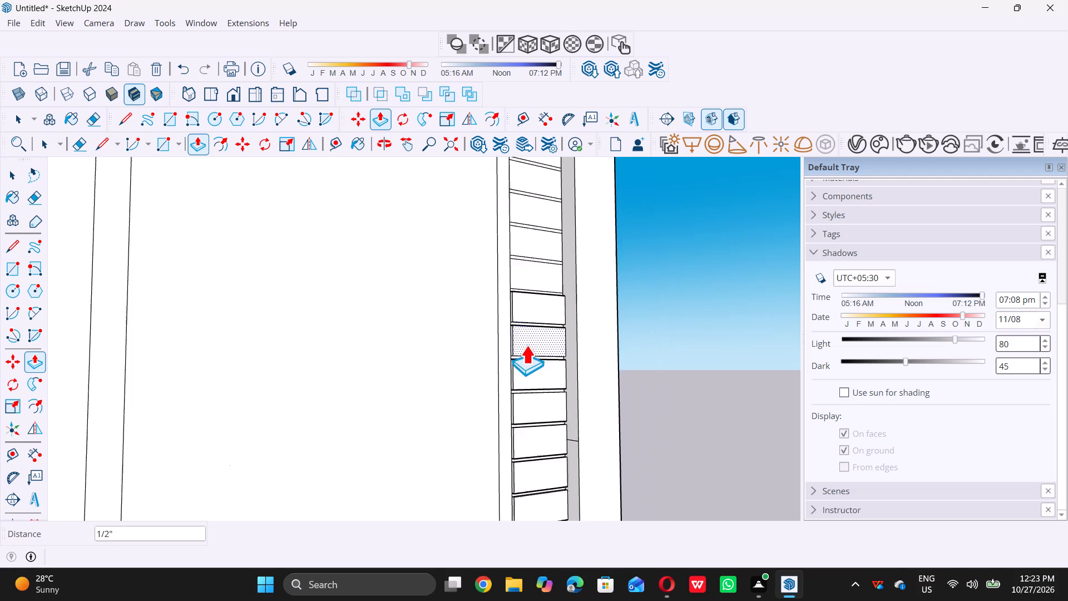
{"action": "scroll", "coordinate": [545, 268], "scroll_direction": "up", "scroll_amount": 4}
{"action": "left_click", "coordinate": [536, 286]}
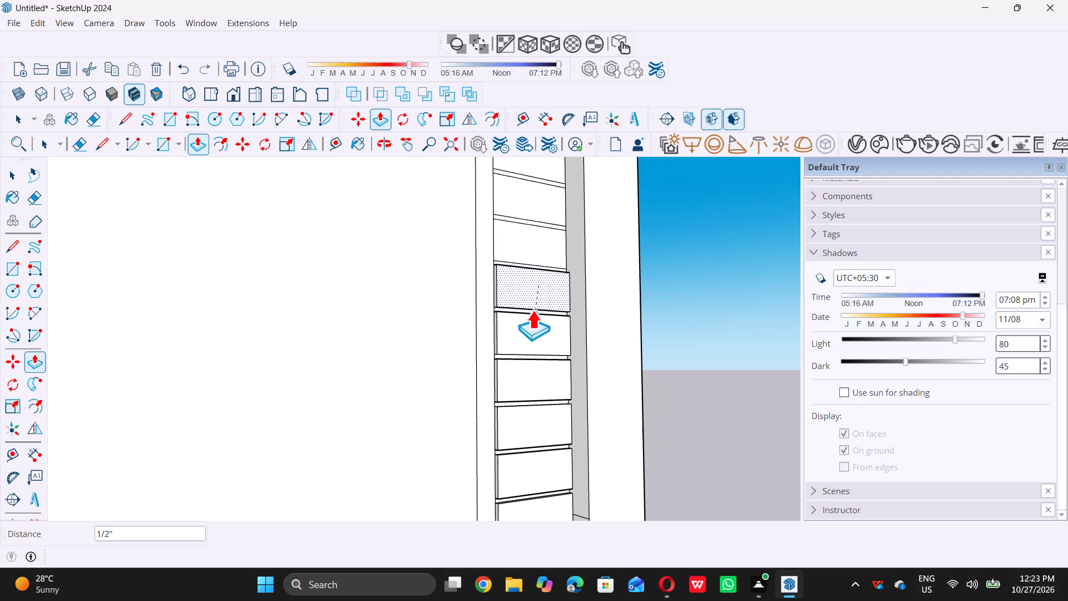
{"action": "left_click", "coordinate": [532, 312]}
Extrude the fourteenth and fifteenth segments from the bottom of the side strip outward by 0.5", flush with those below.
{"action": "scroll", "coordinate": [513, 343], "scroll_direction": "down", "scroll_amount": 5}
{"action": "scroll", "coordinate": [524, 264], "scroll_direction": "up", "scroll_amount": 4}
{"action": "left_click", "coordinate": [518, 289]}
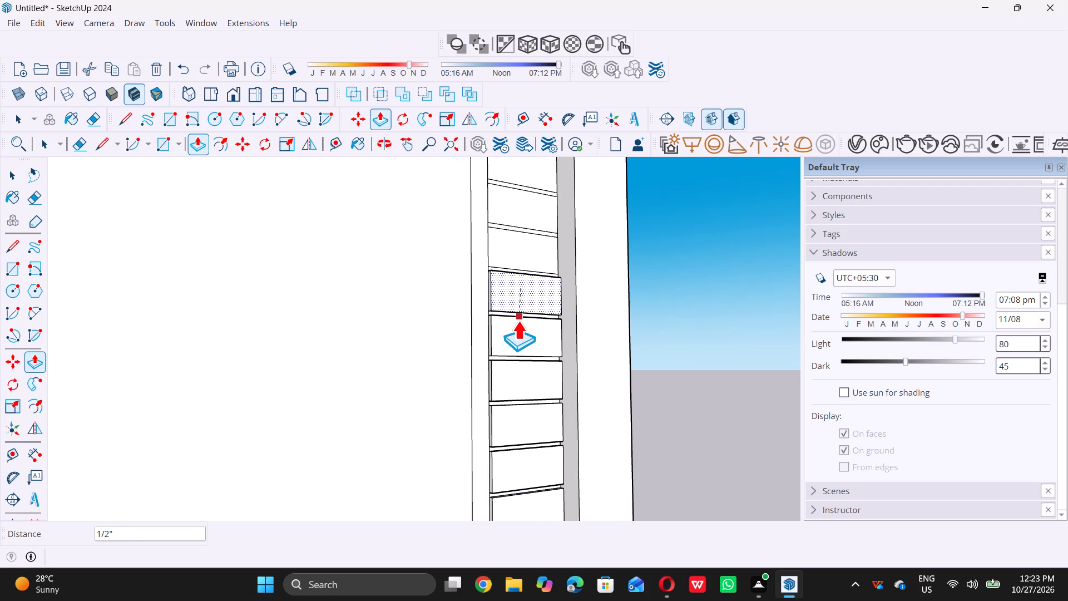
{"action": "left_click", "coordinate": [518, 321]}
{"action": "scroll", "coordinate": [518, 330], "scroll_direction": "down", "scroll_amount": 6}
{"action": "scroll", "coordinate": [530, 267], "scroll_direction": "up", "scroll_amount": 5}
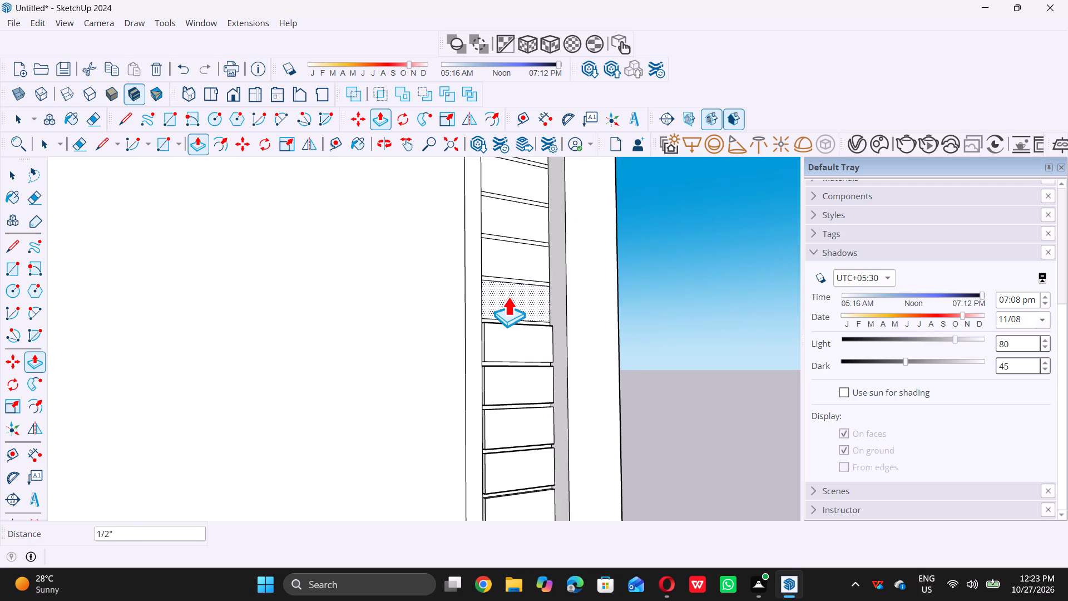
{"action": "left_click", "coordinate": [513, 295]}
{"action": "scroll", "coordinate": [515, 309], "scroll_direction": "up", "scroll_amount": 4}
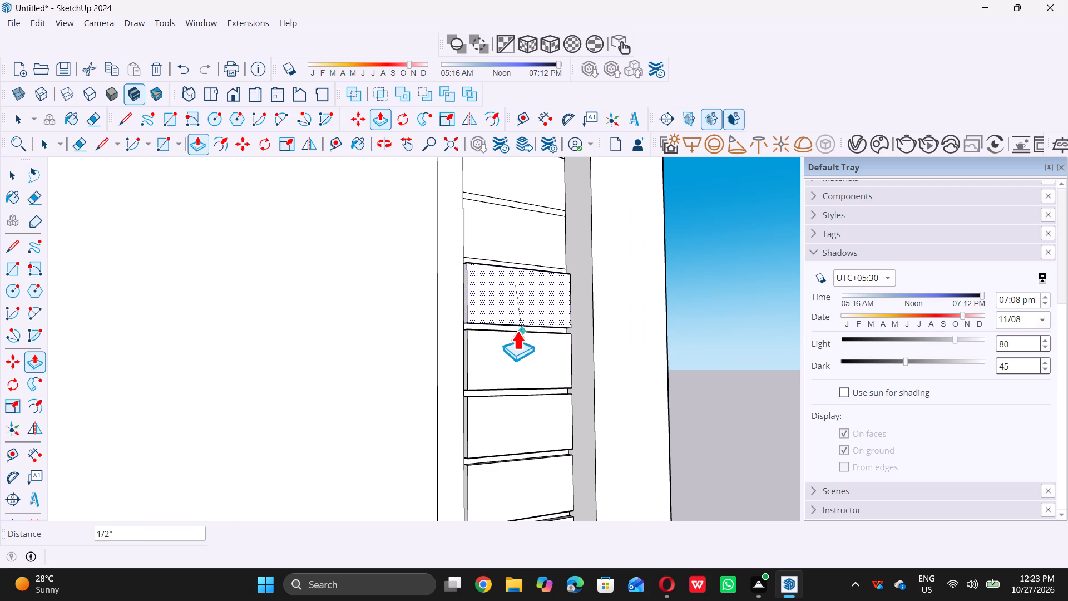
{"action": "left_click", "coordinate": [516, 334]}
Extrude the sixteenth and seventeenth segments from the bottom of the side strip outward by 0.5", keeping the gaps flat.
{"action": "scroll", "coordinate": [513, 339], "scroll_direction": "down", "scroll_amount": 11}
{"action": "scroll", "coordinate": [521, 291], "scroll_direction": "up", "scroll_amount": 2}
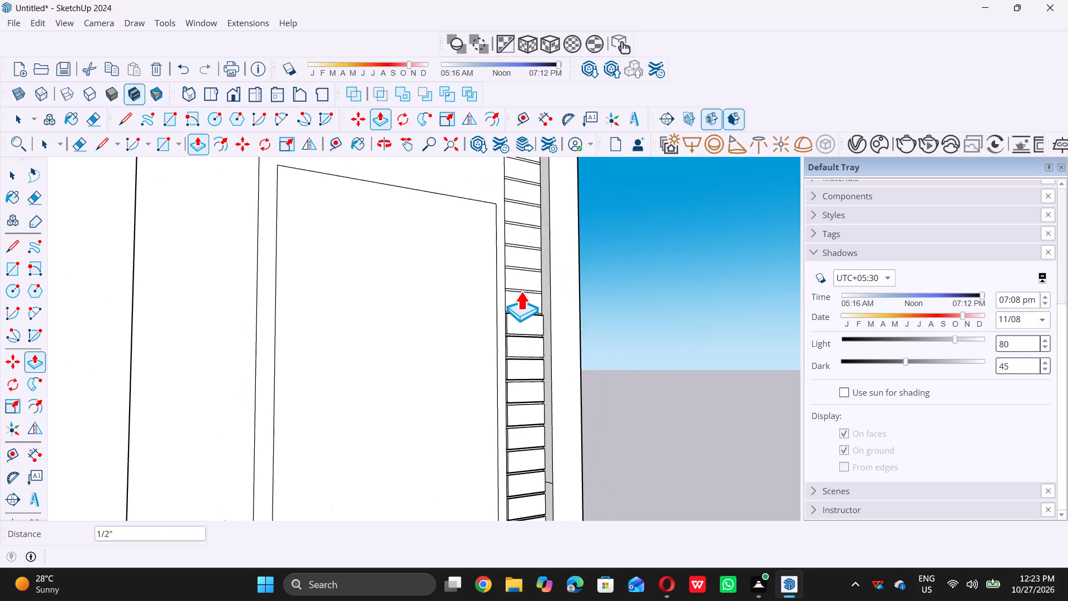
{"action": "scroll", "coordinate": [521, 291], "scroll_direction": "up", "scroll_amount": 7}
{"action": "left_click", "coordinate": [521, 312]}
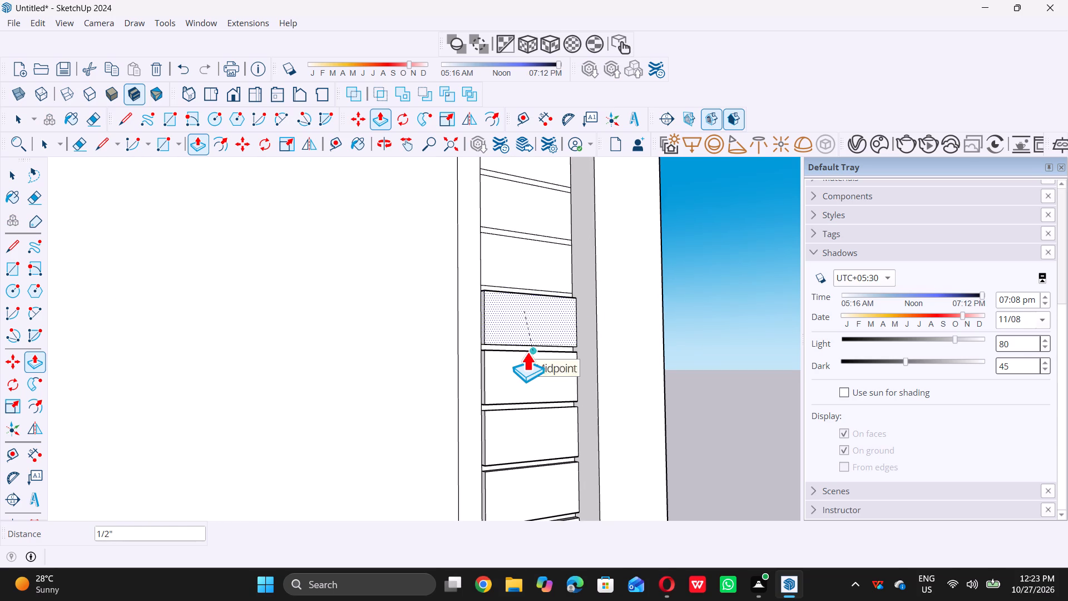
{"action": "left_click", "coordinate": [527, 352]}
{"action": "scroll", "coordinate": [527, 352], "scroll_direction": "down", "scroll_amount": 6}
{"action": "scroll", "coordinate": [526, 298], "scroll_direction": "up", "scroll_amount": 5}
{"action": "left_click", "coordinate": [526, 297]}
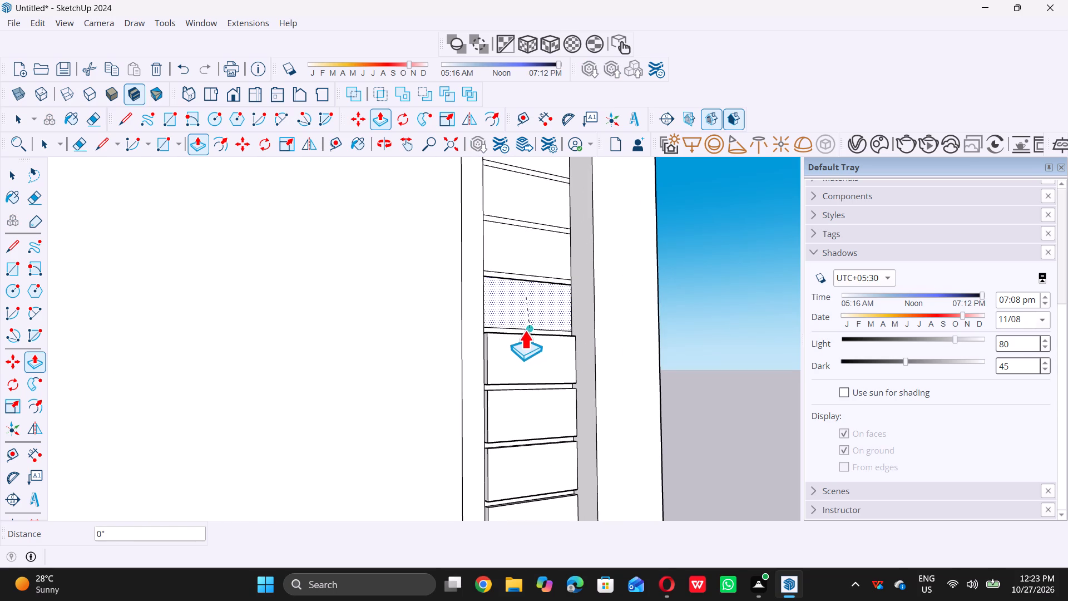
{"action": "left_click", "coordinate": [522, 334]}
Extrude the eighteenth and nineteenth segments from the bottom of the side strip outward by 0.5", leaving the gaps flat.
{"action": "scroll", "coordinate": [523, 346], "scroll_direction": "down", "scroll_amount": 12}
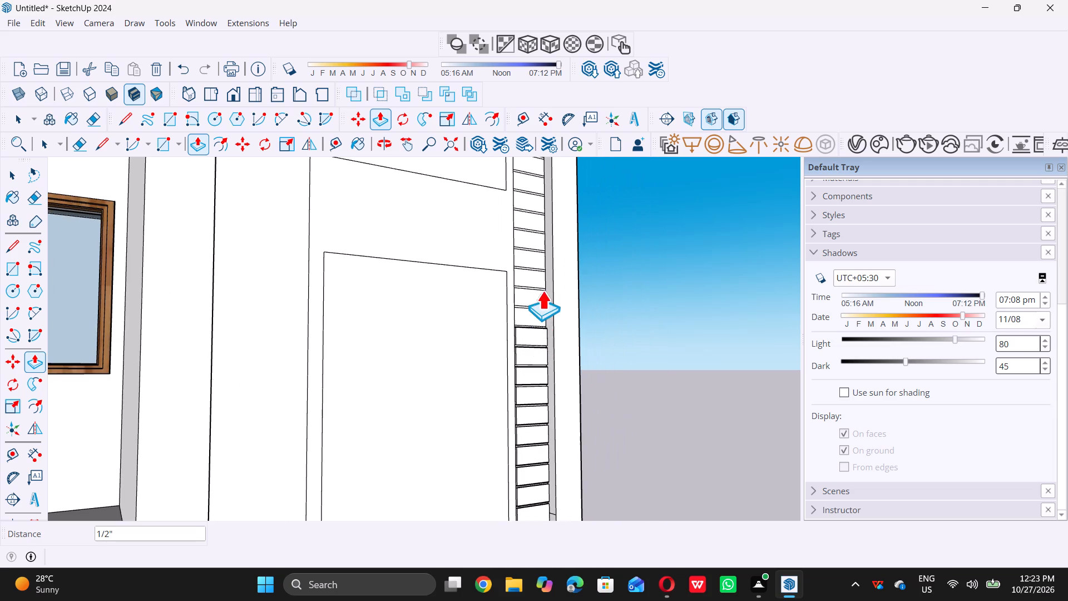
{"action": "scroll", "coordinate": [535, 261], "scroll_direction": "up", "scroll_amount": 6}
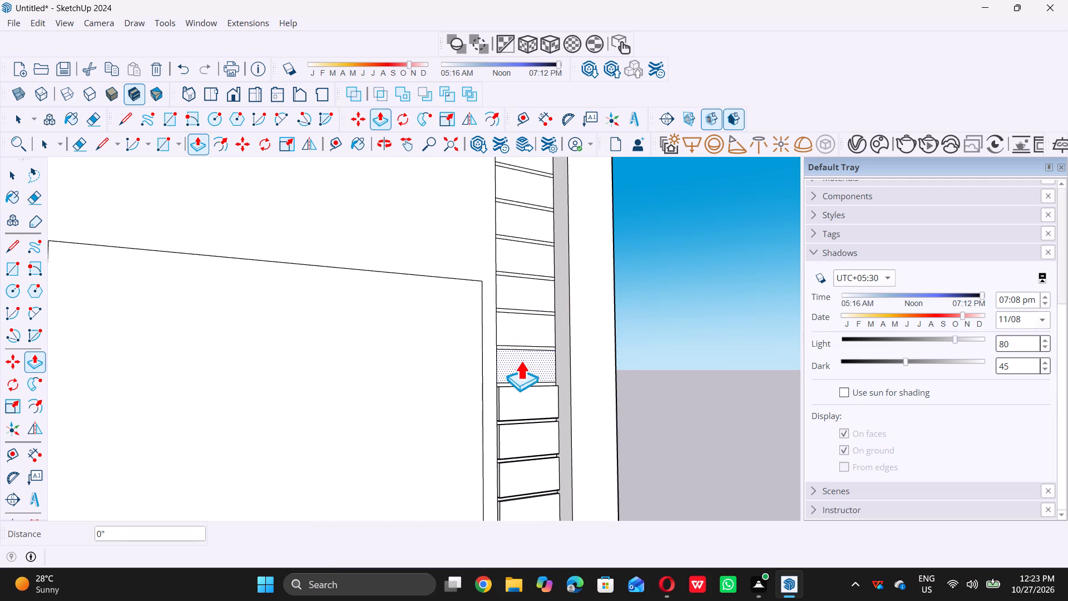
{"action": "left_click", "coordinate": [521, 361]}
{"action": "left_click", "coordinate": [517, 387]}
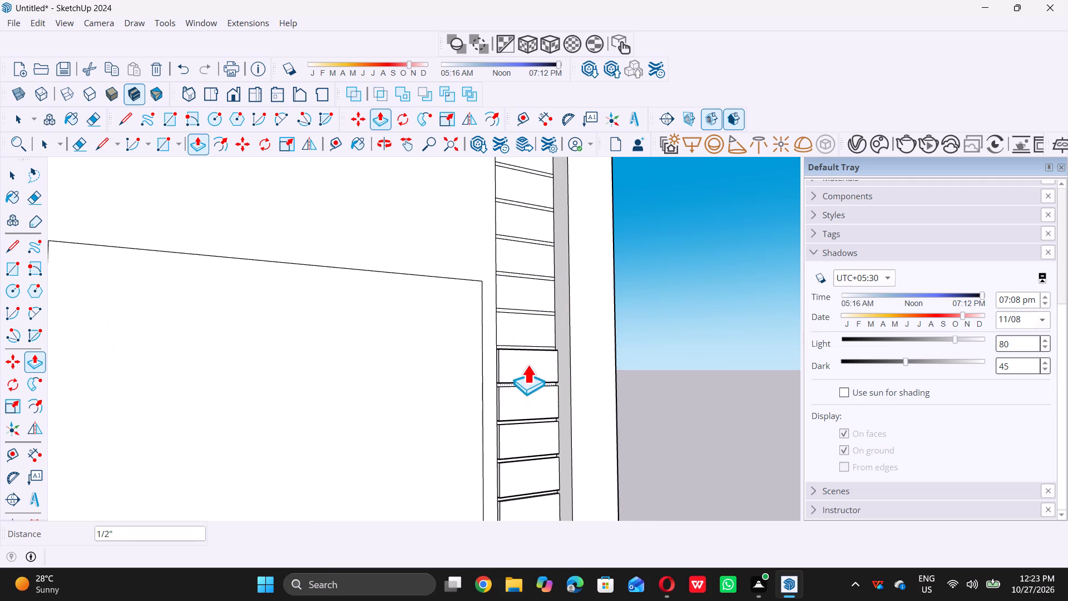
{"action": "left_click", "coordinate": [527, 333]}
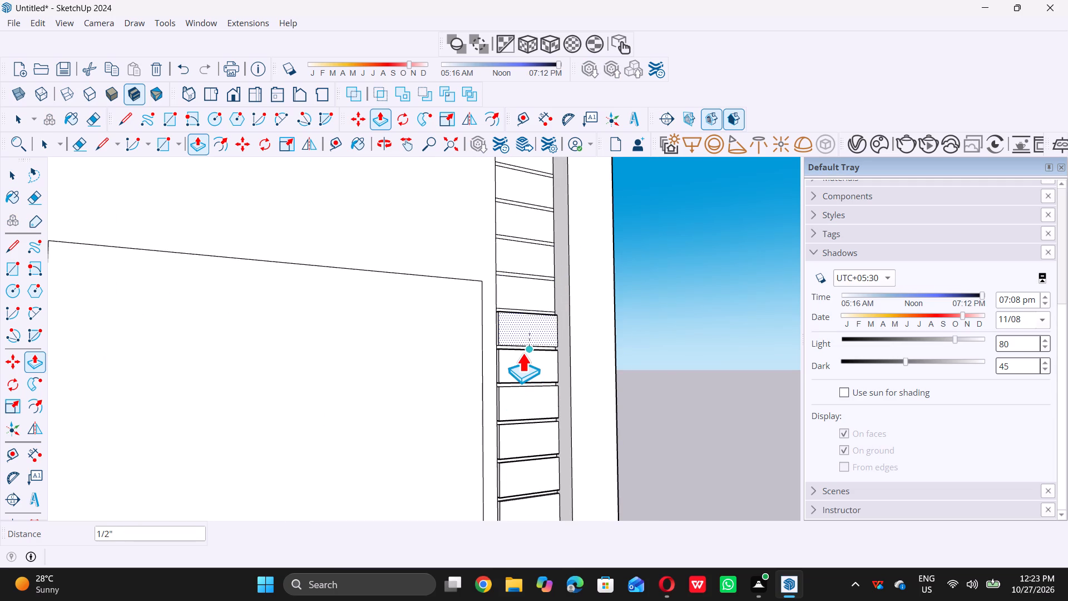
{"action": "triple_click", "coordinate": [520, 354]}
{"action": "scroll", "coordinate": [497, 256], "scroll_direction": "up", "scroll_amount": 2}
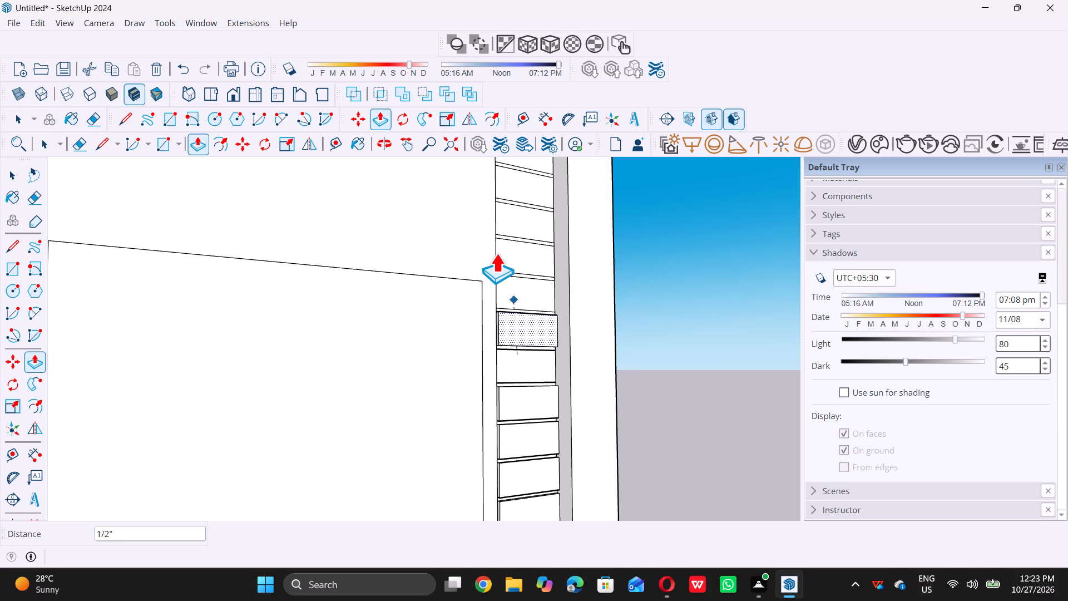
{"action": "scroll", "coordinate": [496, 253], "scroll_direction": "up", "scroll_amount": 3}
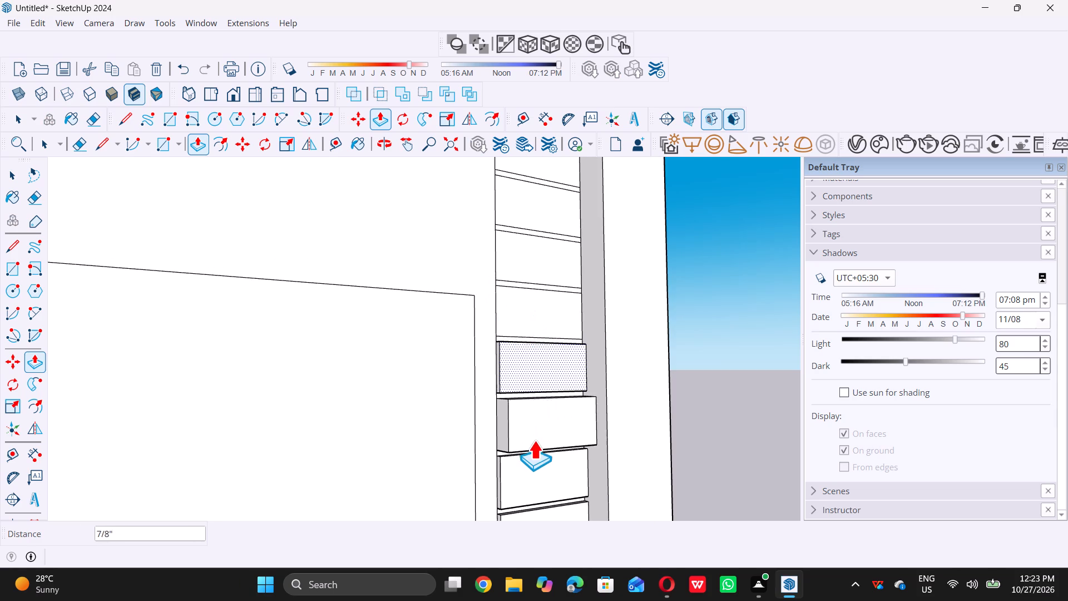
{"action": "double_click", "coordinate": [526, 456]}
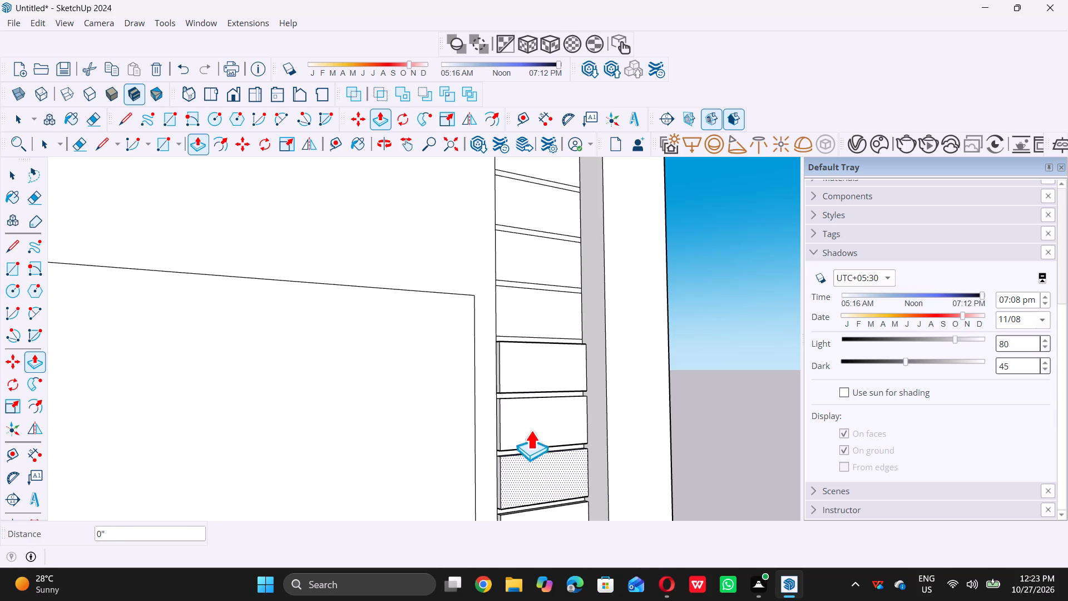
{"action": "key", "text": "space"}
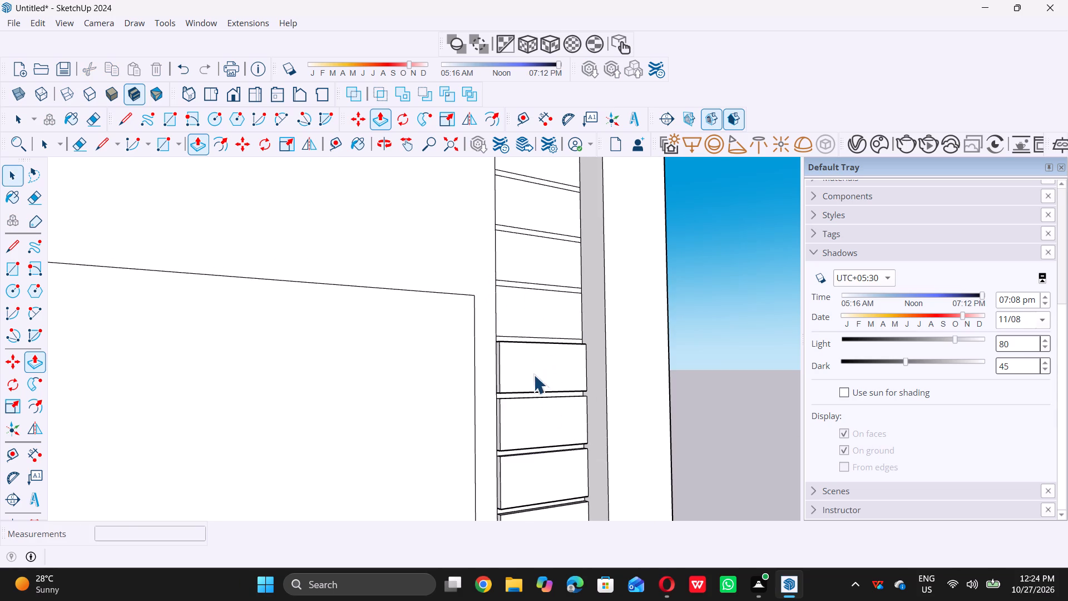
Extrude the twentieth and twenty-first segments from the bottom of the side strip outward by 0.5", skipping the gaps.
{"action": "scroll", "coordinate": [533, 314], "scroll_direction": "up", "scroll_amount": 5}
{"action": "left_click", "coordinate": [533, 314]}
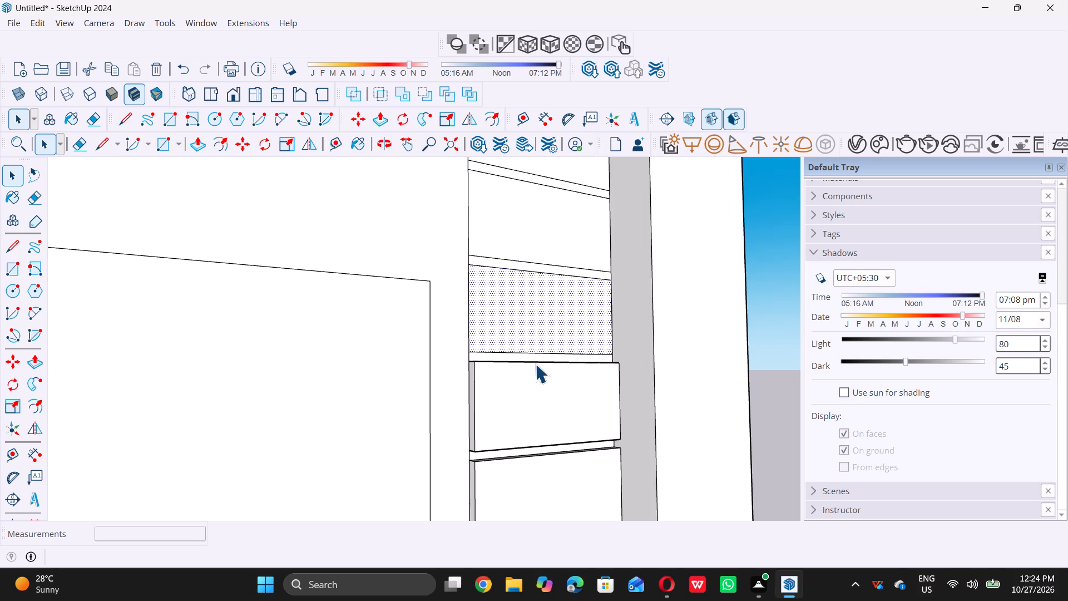
{"action": "key", "text": "p"}
{"action": "left_click", "coordinate": [550, 321]}
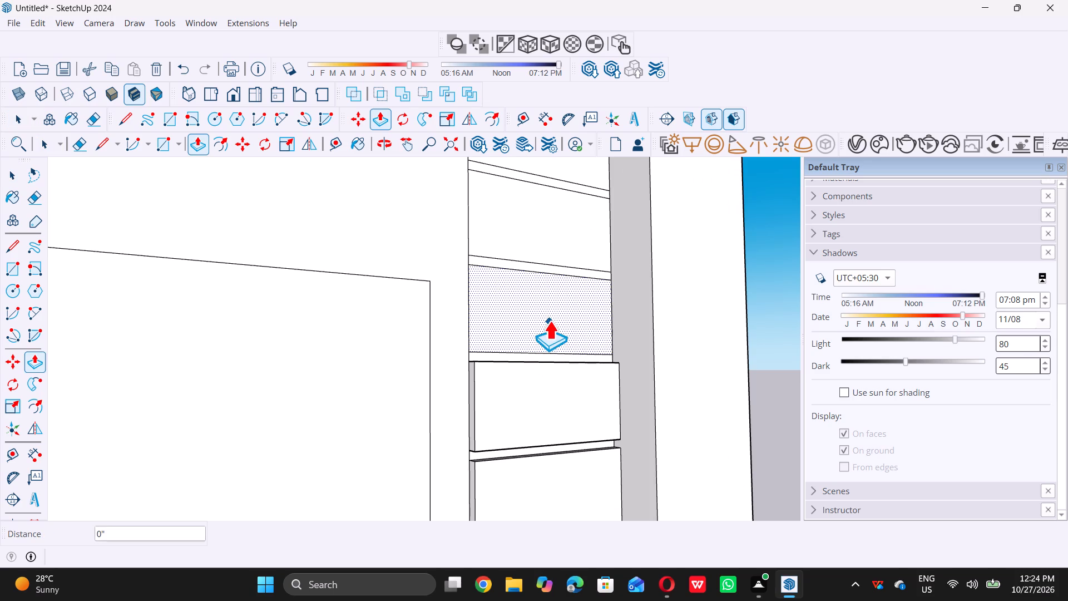
{"action": "left_click", "coordinate": [544, 364]}
{"action": "scroll", "coordinate": [533, 391], "scroll_direction": "down", "scroll_amount": 3}
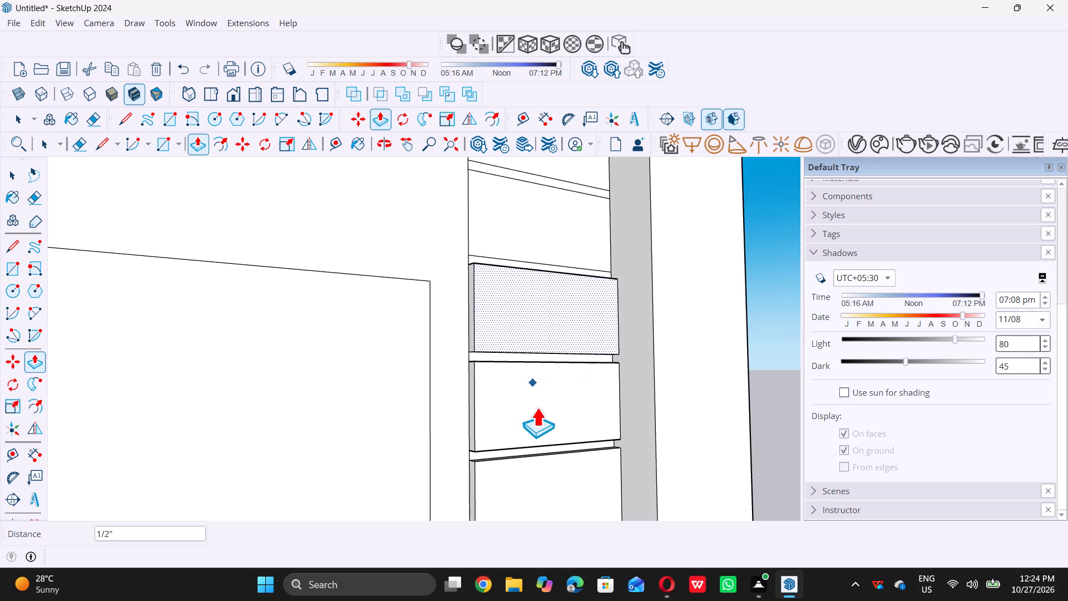
{"action": "scroll", "coordinate": [537, 407], "scroll_direction": "down", "scroll_amount": 2}
{"action": "scroll", "coordinate": [533, 257], "scroll_direction": "up", "scroll_amount": 4}
{"action": "left_click", "coordinate": [525, 287]}
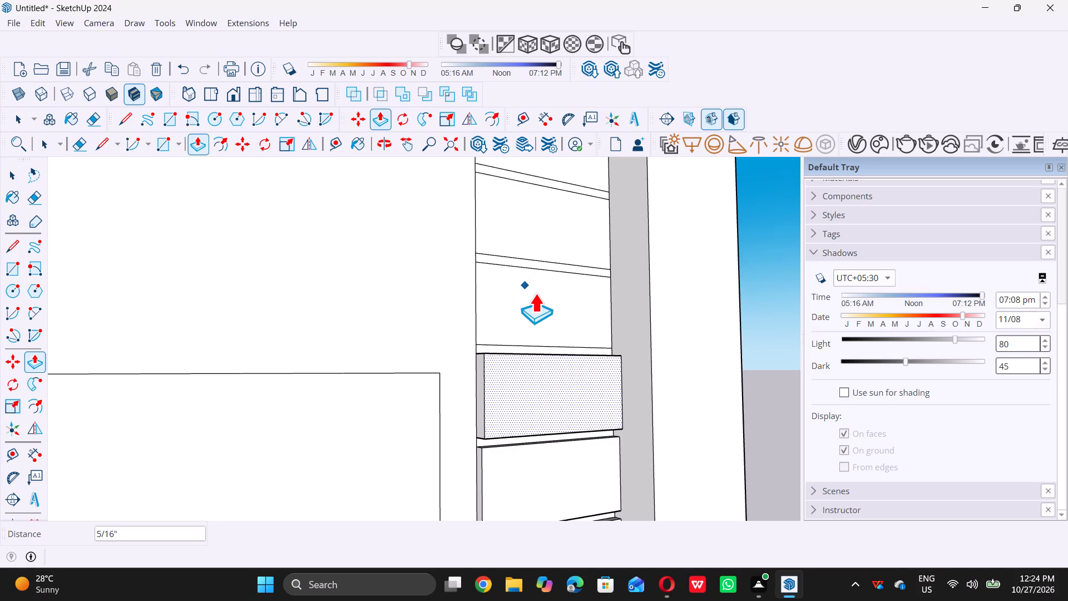
{"action": "key", "text": "space"}
{"action": "left_click", "coordinate": [530, 317]}
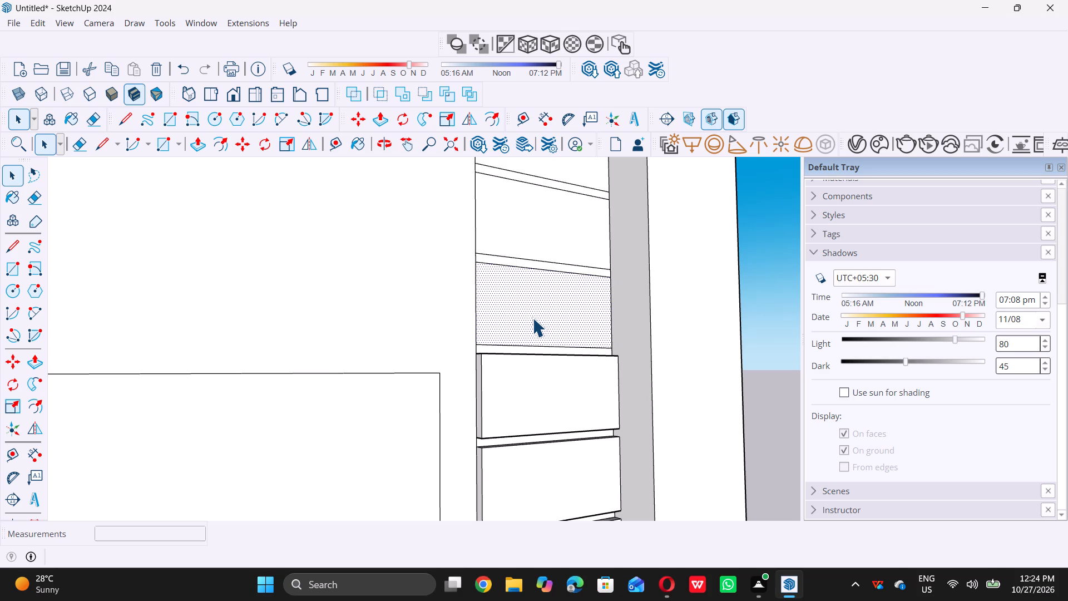
{"action": "key", "text": "p"}
{"action": "left_click", "coordinate": [537, 317]}
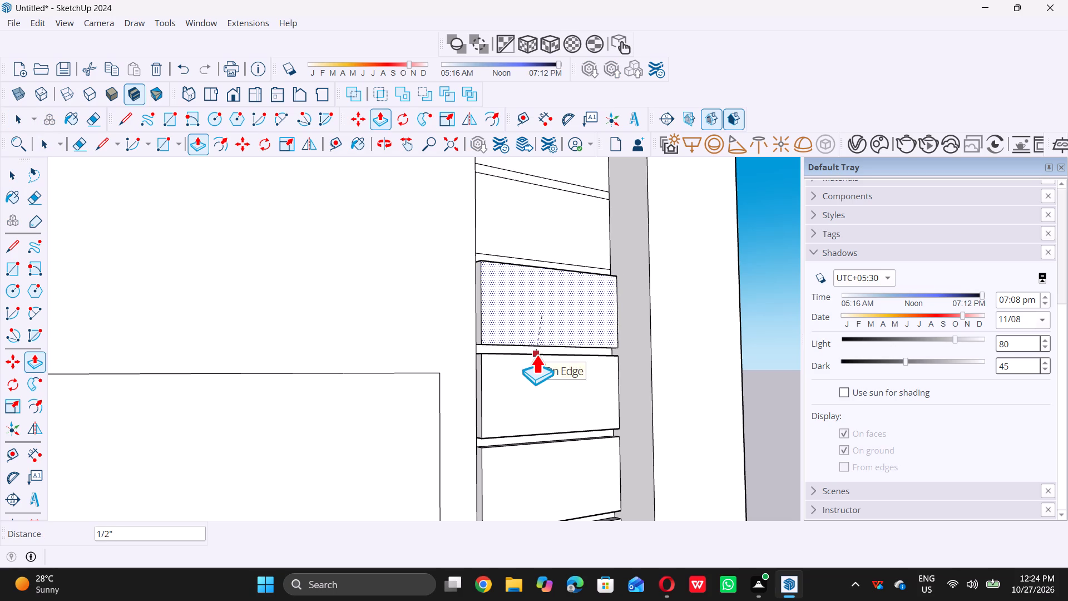
{"action": "left_click", "coordinate": [536, 354]}
Extrude the twenty-second segment from the bottom of the side strip outward, adding 1/4" to bring it flush with those below.
{"action": "scroll", "coordinate": [519, 373], "scroll_direction": "down", "scroll_amount": 7}
{"action": "scroll", "coordinate": [528, 275], "scroll_direction": "up", "scroll_amount": 4}
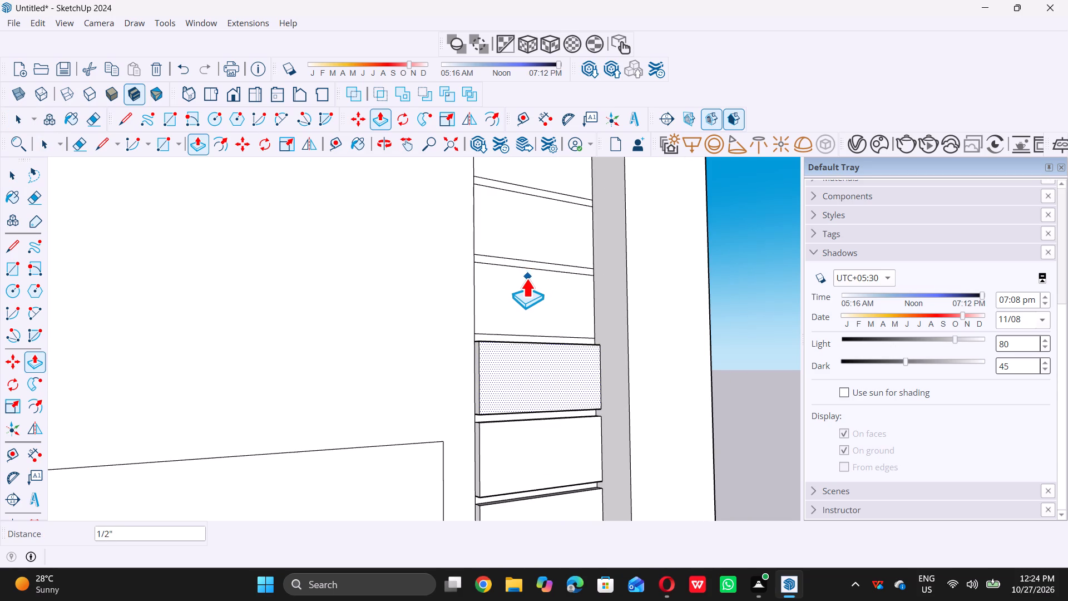
{"action": "key", "text": "space"}
{"action": "left_click", "coordinate": [525, 297]}
{"action": "key", "text": "p"}
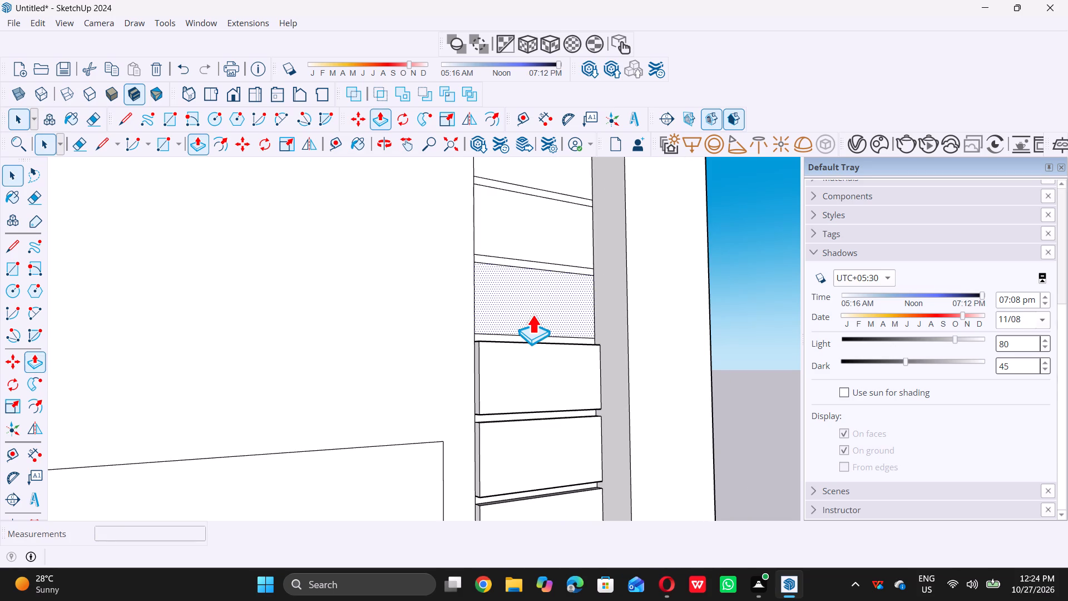
{"action": "left_click", "coordinate": [535, 314]}
{"action": "double_click", "coordinate": [533, 342]}
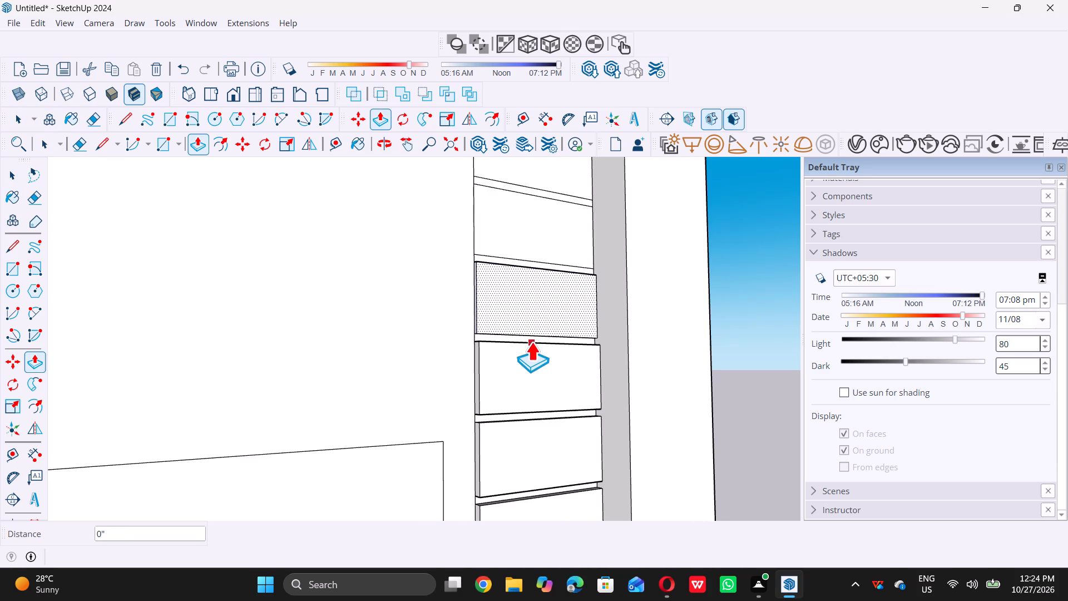
{"action": "scroll", "coordinate": [523, 320], "scroll_direction": "up", "scroll_amount": 5}
{"action": "left_click", "coordinate": [523, 314]}
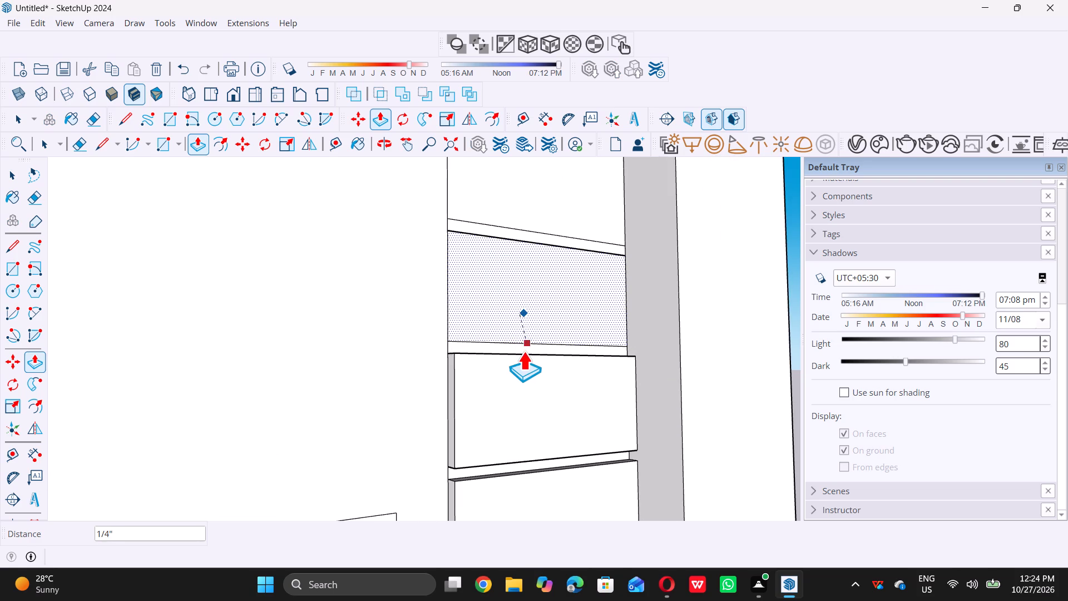
{"action": "left_click", "coordinate": [519, 358]}
Extrude the twenty-third segment from the bottom of the side strip outward, adding 1/4" to bring it flush with those below.
{"action": "scroll", "coordinate": [515, 368], "scroll_direction": "down", "scroll_amount": 7}
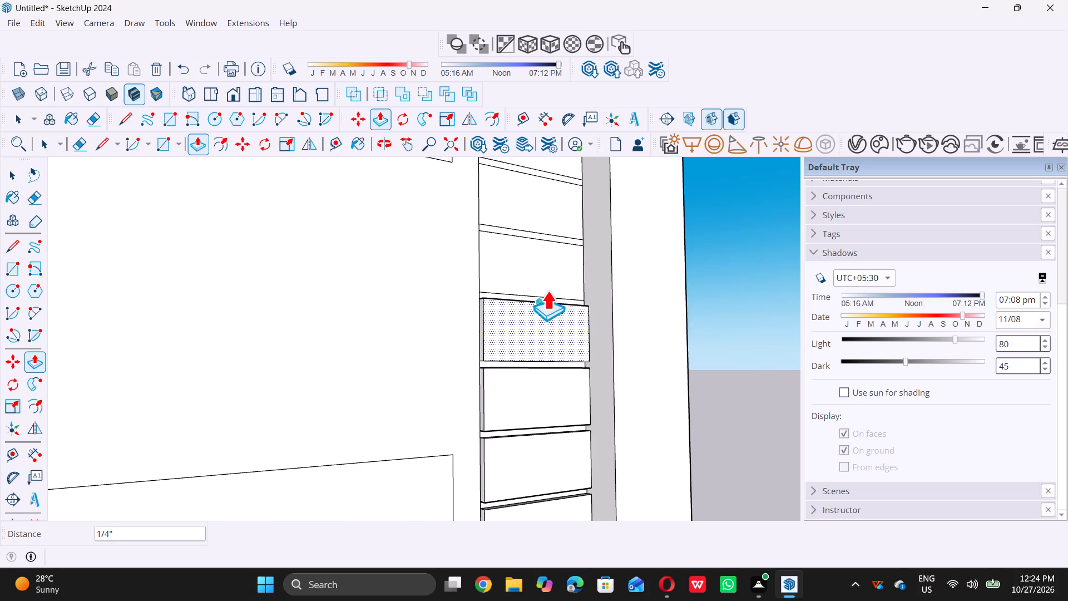
{"action": "scroll", "coordinate": [520, 250], "scroll_direction": "up", "scroll_amount": 5}
{"action": "key", "text": "space"}
{"action": "left_click", "coordinate": [518, 253]}
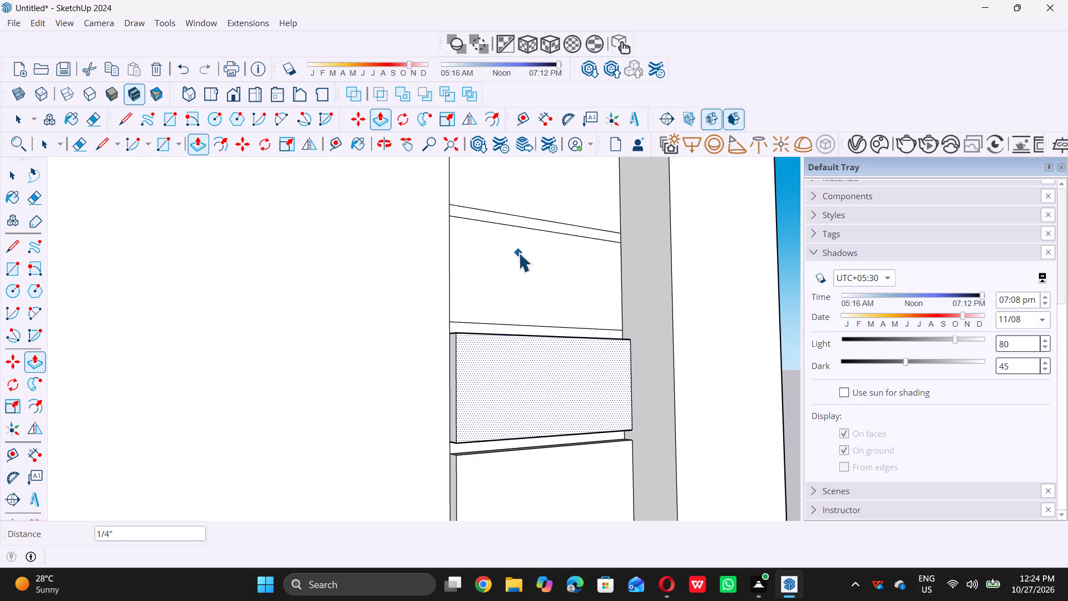
{"action": "left_click", "coordinate": [518, 271]}
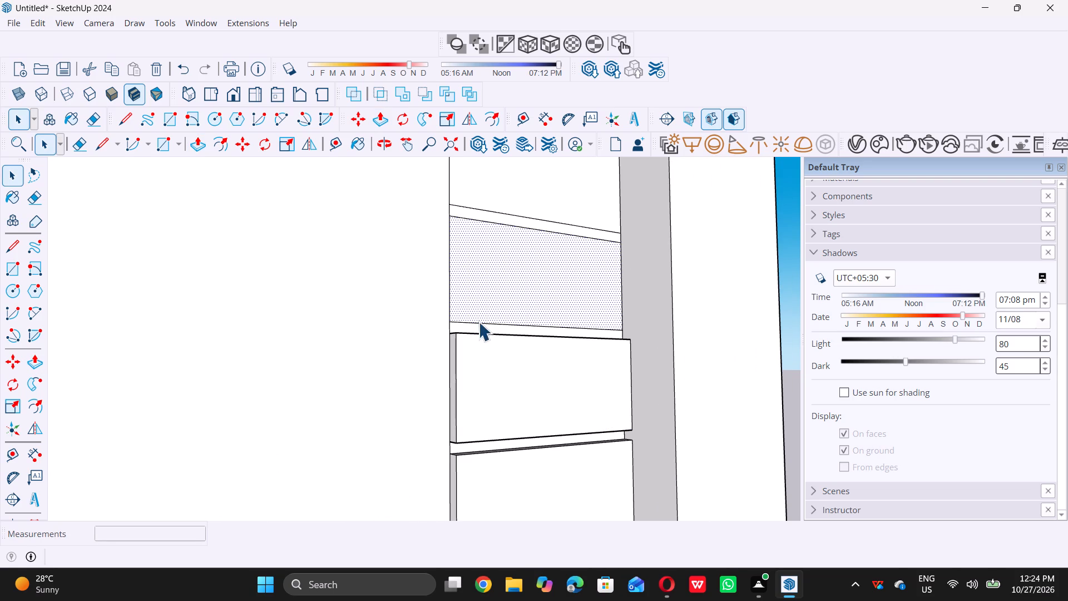
{"action": "key", "text": "p"}
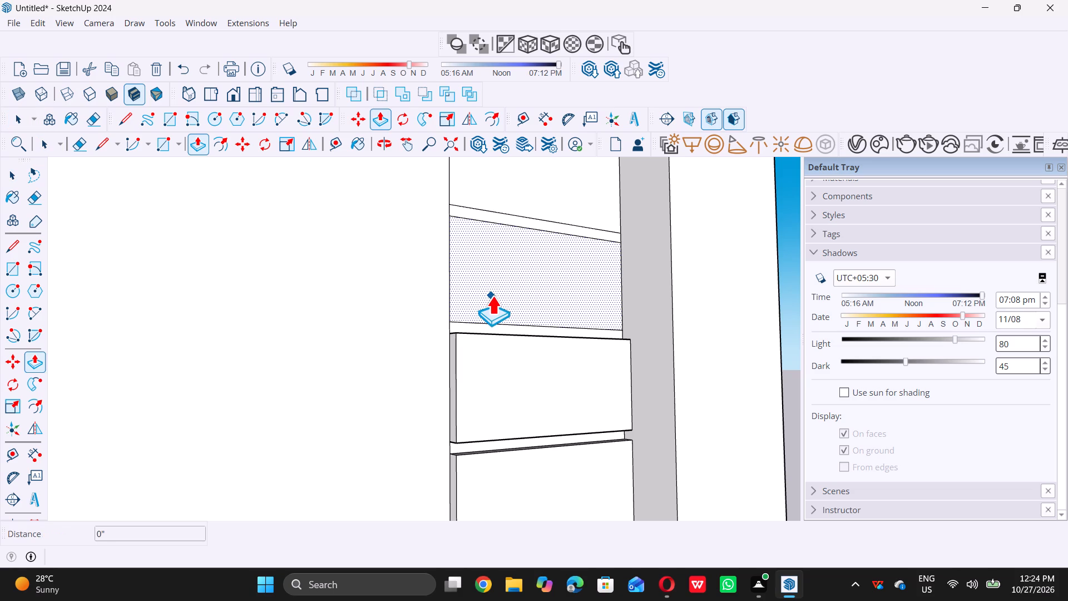
{"action": "left_click", "coordinate": [492, 295]}
{"action": "double_click", "coordinate": [500, 339]}
{"action": "scroll", "coordinate": [487, 364], "scroll_direction": "down", "scroll_amount": 6}
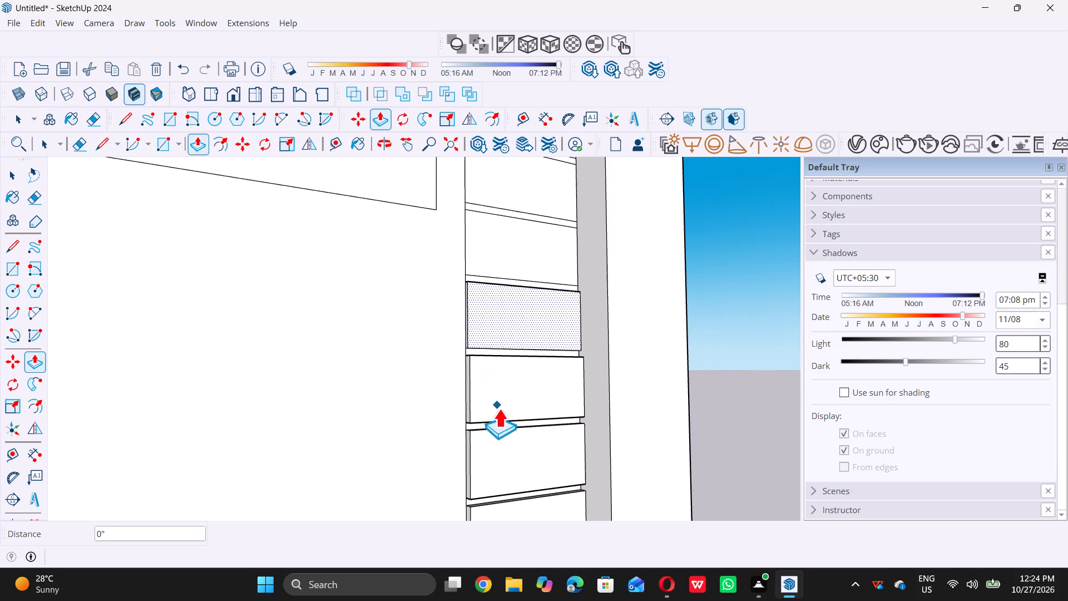
{"action": "left_click", "coordinate": [496, 328]}
{"action": "scroll", "coordinate": [502, 350], "scroll_direction": "up", "scroll_amount": 4}
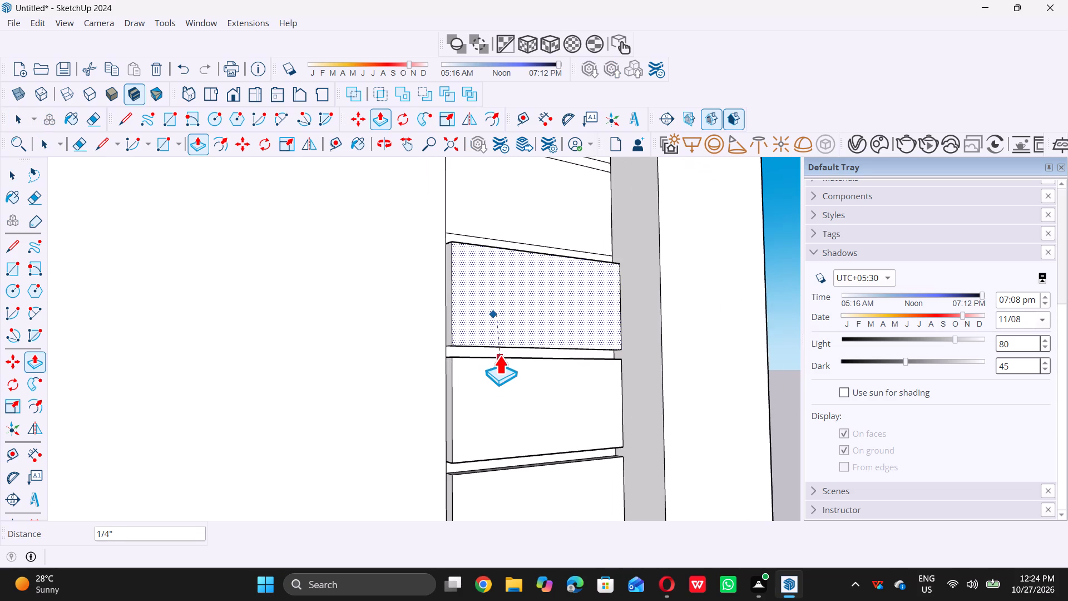
{"action": "left_click", "coordinate": [500, 356]}
Extrude the twenty-fourth segment from the bottom of the side strip outward by 0.5", flush with the segment below.
{"action": "scroll", "coordinate": [497, 367], "scroll_direction": "down", "scroll_amount": 20}
{"action": "scroll", "coordinate": [497, 367], "scroll_direction": "down", "scroll_amount": 6}
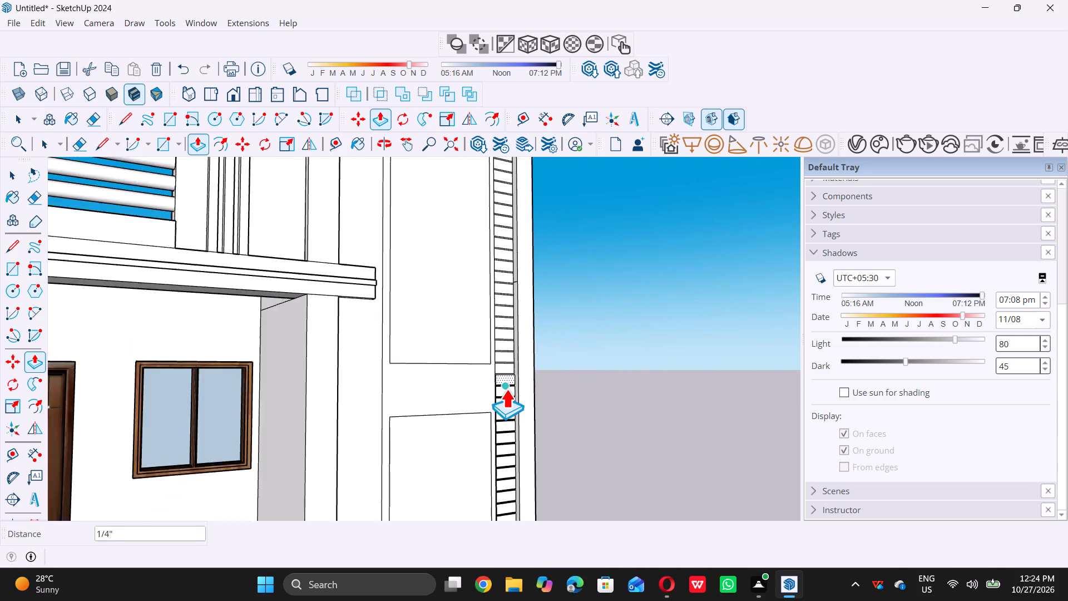
{"action": "scroll", "coordinate": [506, 389], "scroll_direction": "down", "scroll_amount": 3}
{"action": "key", "text": "space"}
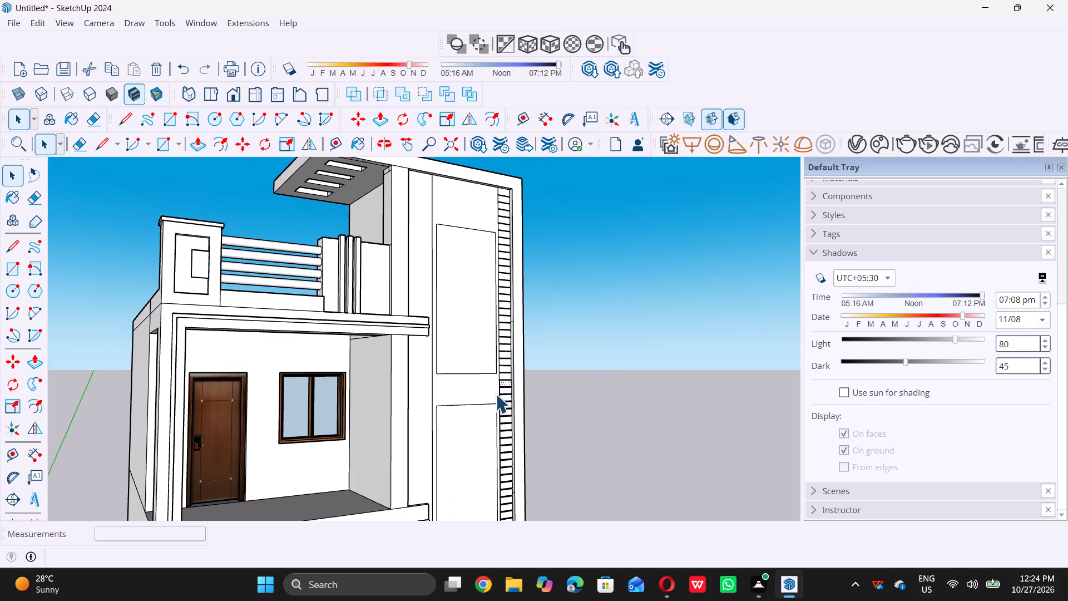
{"action": "scroll", "coordinate": [531, 353], "scroll_direction": "up", "scroll_amount": 6}
{"action": "middle_click_drag", "start_coordinate": [427, 407], "coordinate": [492, 411]}
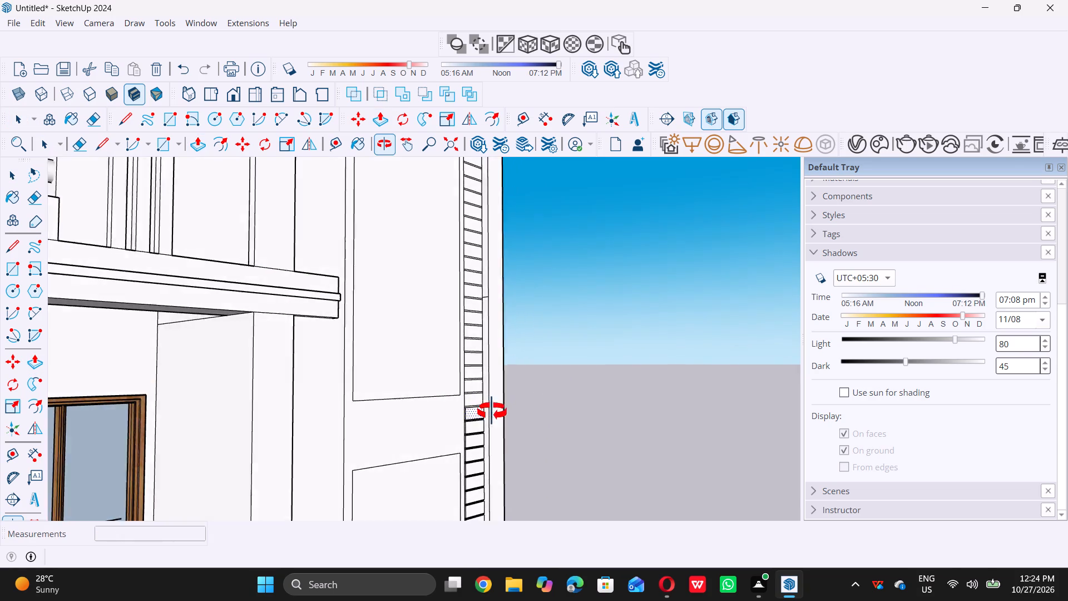
{"action": "middle_click_drag", "start_coordinate": [492, 411], "coordinate": [510, 421]}
{"action": "scroll", "coordinate": [459, 413], "scroll_direction": "up", "scroll_amount": 15}
{"action": "left_click", "coordinate": [464, 394]}
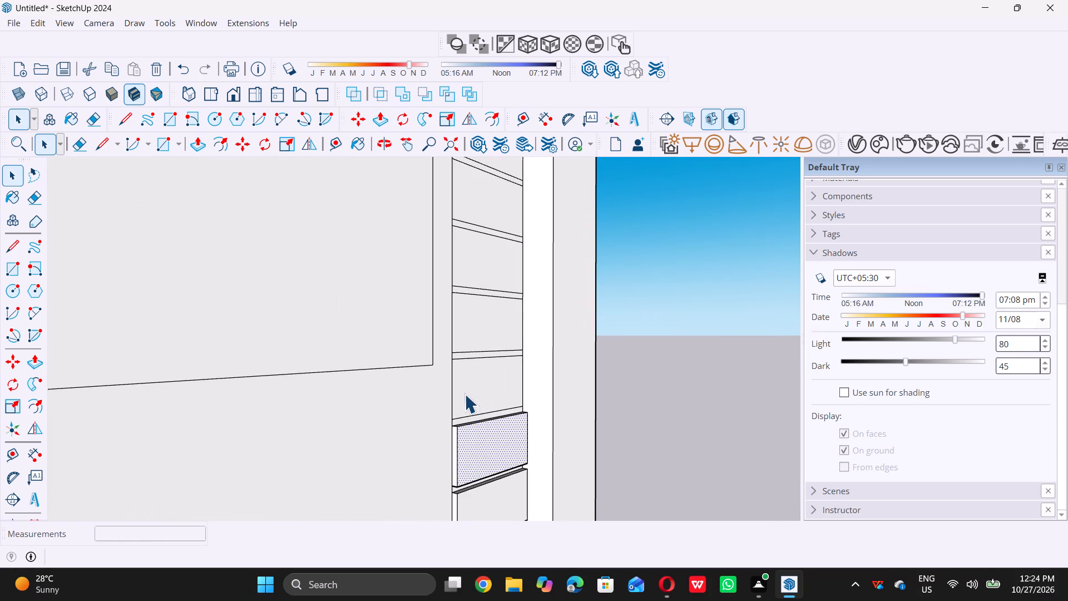
{"action": "key", "text": "p"}
{"action": "left_click", "coordinate": [467, 395]}
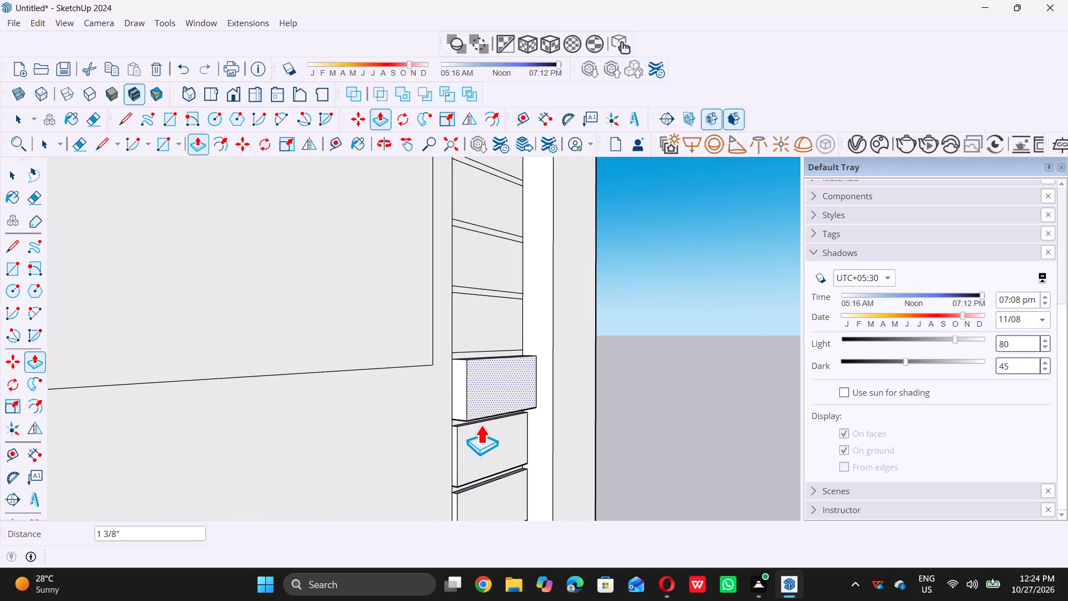
{"action": "left_click", "coordinate": [472, 421]}
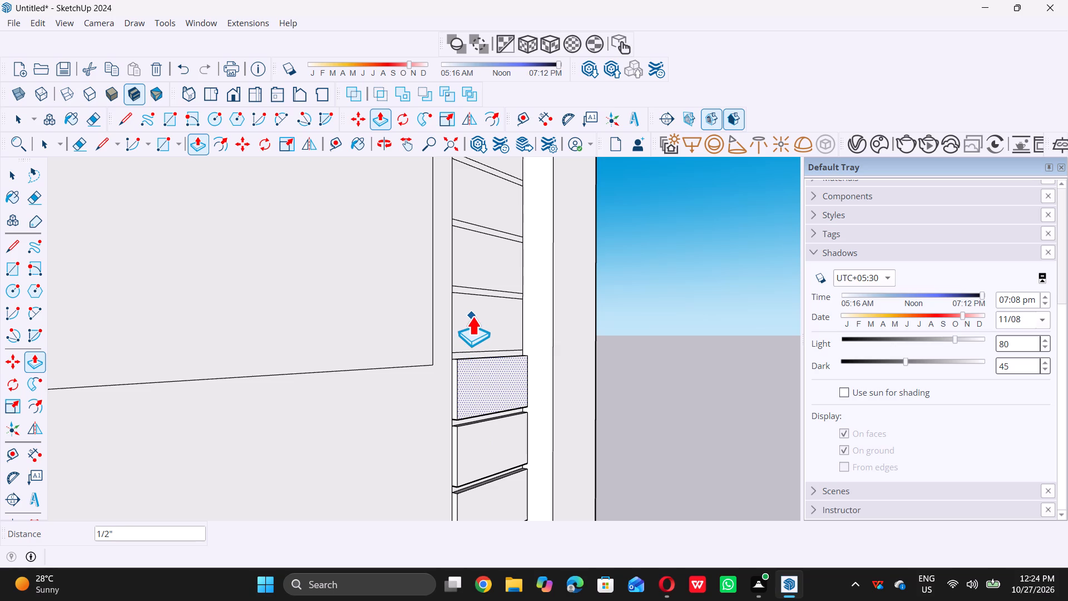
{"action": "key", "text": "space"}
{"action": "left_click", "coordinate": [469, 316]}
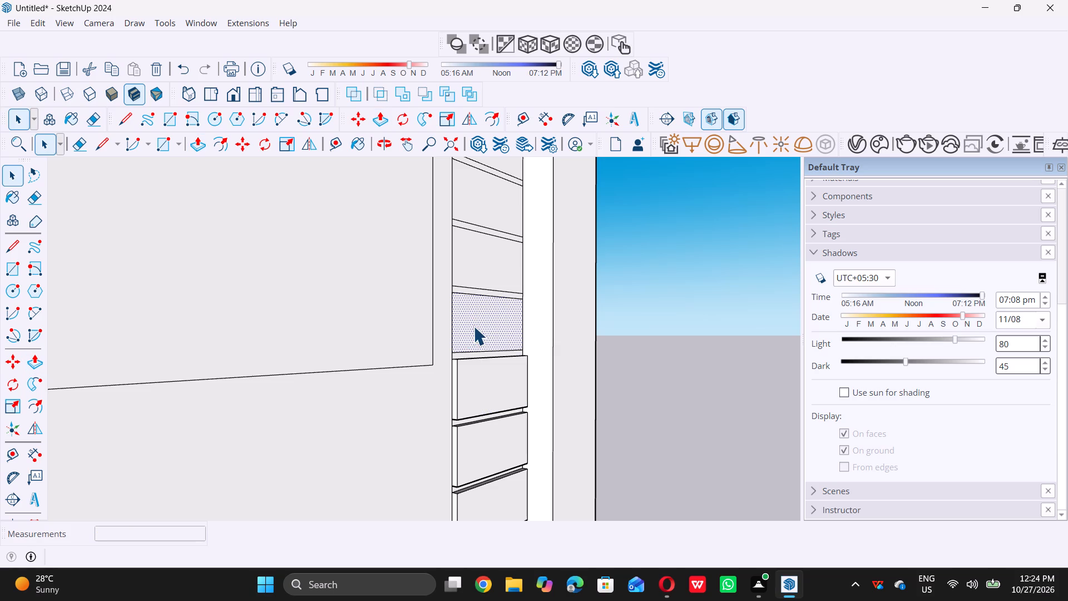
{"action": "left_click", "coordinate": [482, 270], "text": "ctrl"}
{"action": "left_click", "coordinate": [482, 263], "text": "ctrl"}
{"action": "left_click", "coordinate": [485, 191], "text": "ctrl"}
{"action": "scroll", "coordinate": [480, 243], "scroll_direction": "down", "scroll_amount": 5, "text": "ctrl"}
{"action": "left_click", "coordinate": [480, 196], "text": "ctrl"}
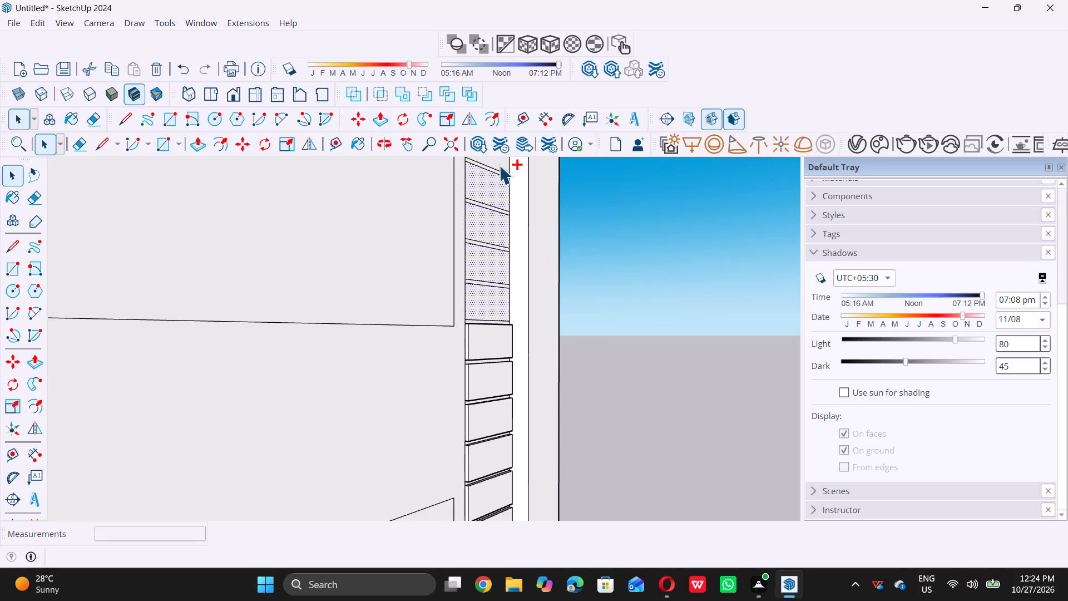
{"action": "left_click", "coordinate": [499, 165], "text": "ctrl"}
Extrude the twenty-fifth and twenty-sixth segments from the bottom of the side strip outward by 0.5", skipping the gaps.
{"action": "key", "text": "p"}
{"action": "scroll", "coordinate": [481, 306], "scroll_direction": "up", "scroll_amount": 5}
{"action": "left_click", "coordinate": [476, 294]}
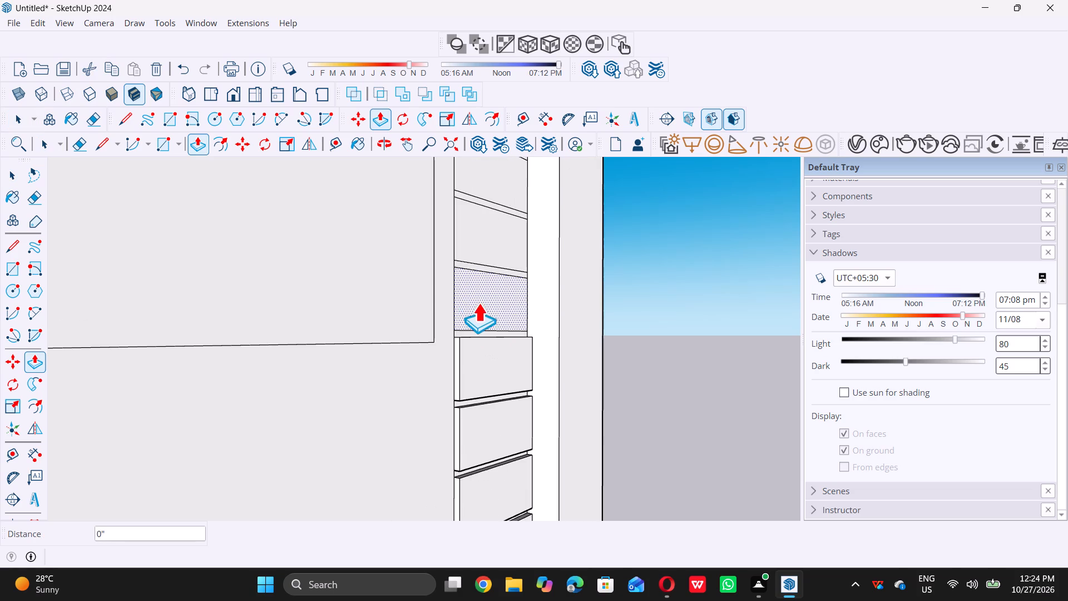
{"action": "left_click", "coordinate": [474, 337]}
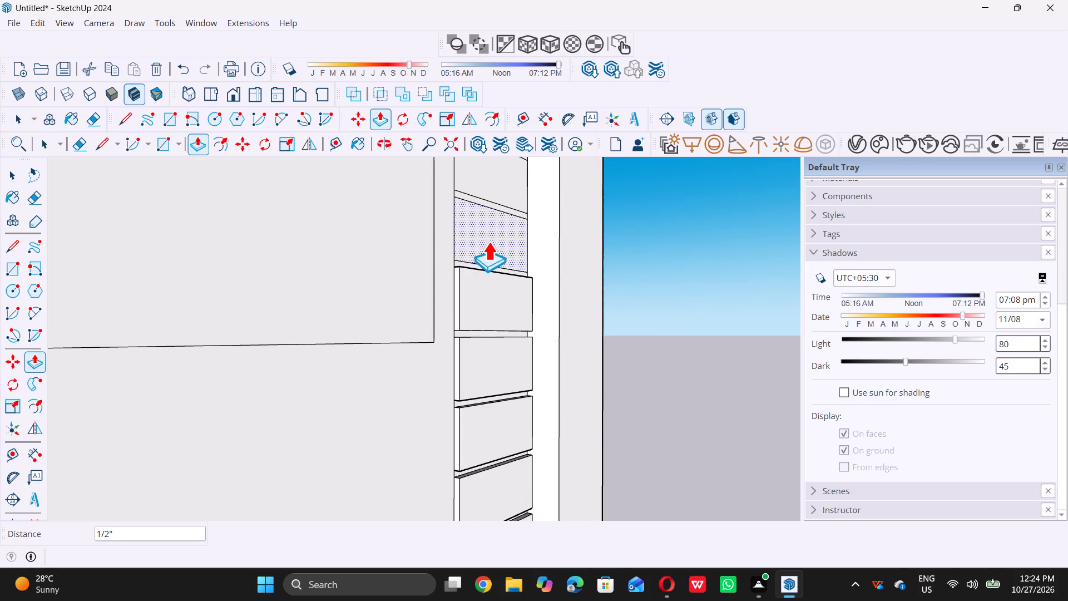
{"action": "left_click", "coordinate": [484, 235]}
{"action": "left_click", "coordinate": [481, 270]}
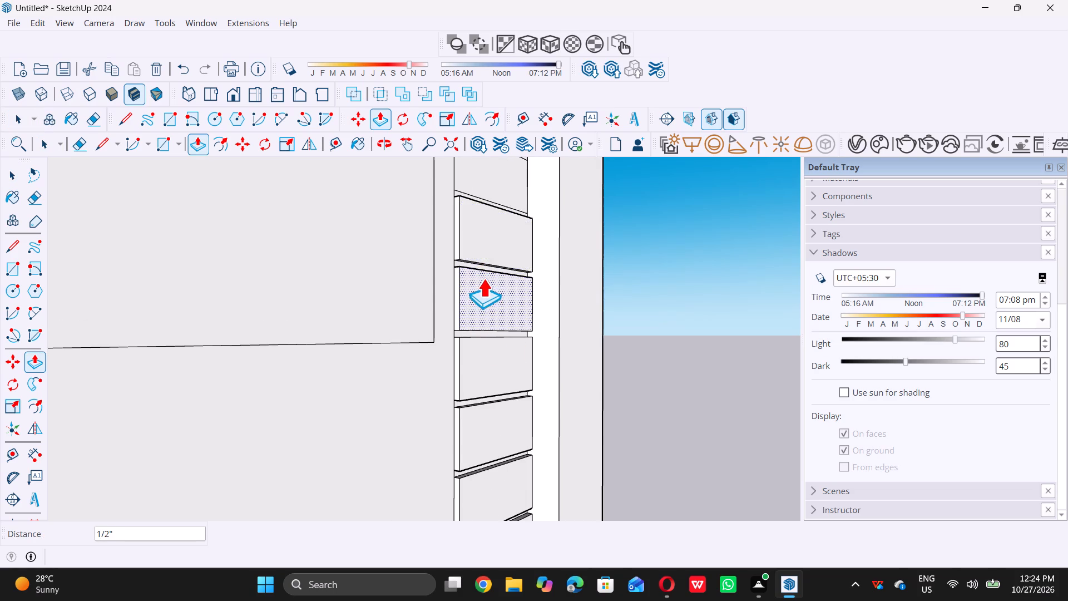
Extrude the twenty-seventh and twenty-eighth segments from the bottom of the side strip outward by 0.5", flush with those below.
{"action": "scroll", "coordinate": [492, 298], "scroll_direction": "down", "scroll_amount": 7}
{"action": "scroll", "coordinate": [488, 212], "scroll_direction": "up", "scroll_amount": 6}
{"action": "left_click", "coordinate": [494, 261]}
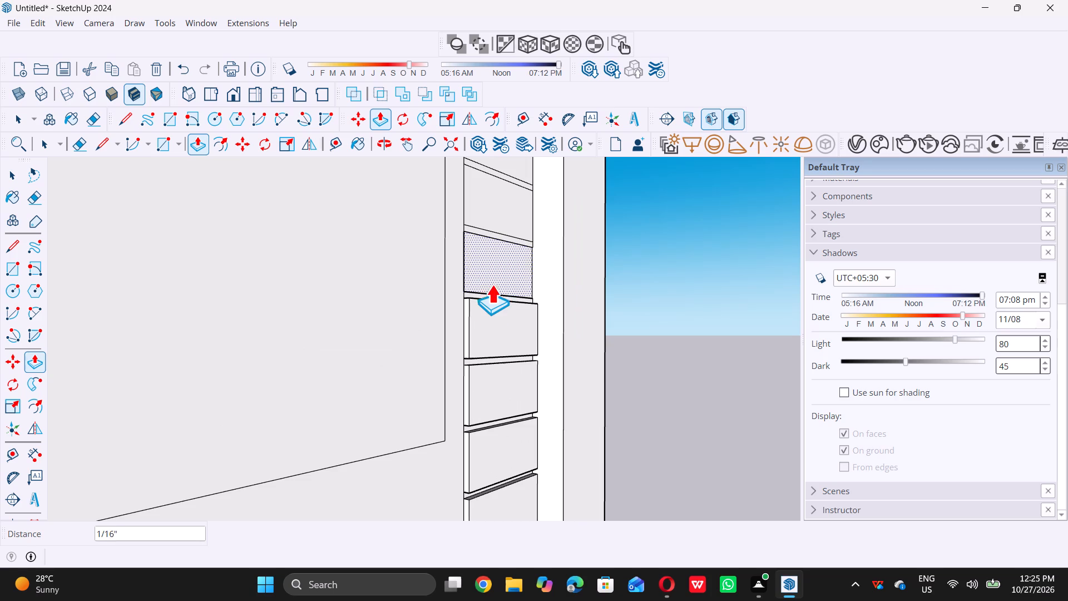
{"action": "left_click", "coordinate": [491, 300]}
{"action": "scroll", "coordinate": [483, 321], "scroll_direction": "down", "scroll_amount": 12}
{"action": "scroll", "coordinate": [492, 303], "scroll_direction": "up", "scroll_amount": 2}
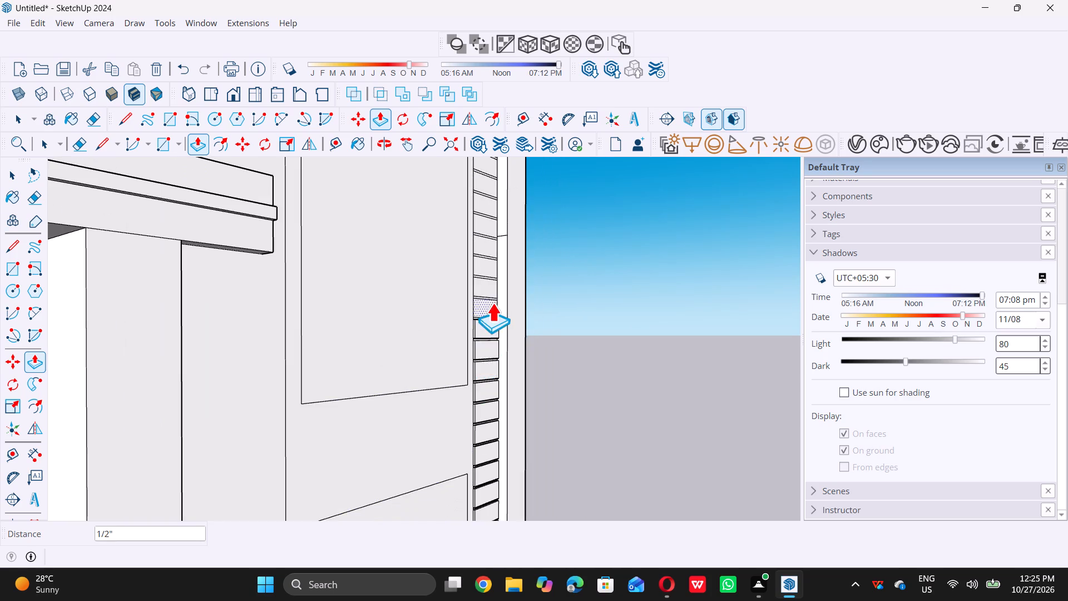
{"action": "scroll", "coordinate": [492, 303], "scroll_direction": "up", "scroll_amount": 8}
{"action": "left_click", "coordinate": [481, 321]}
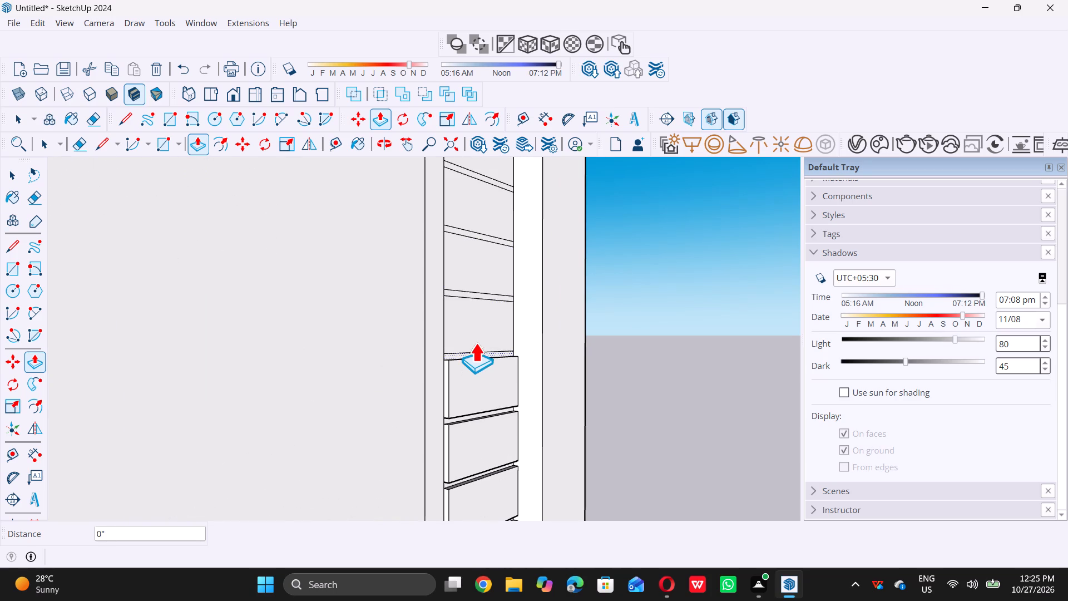
{"action": "left_click", "coordinate": [468, 328]}
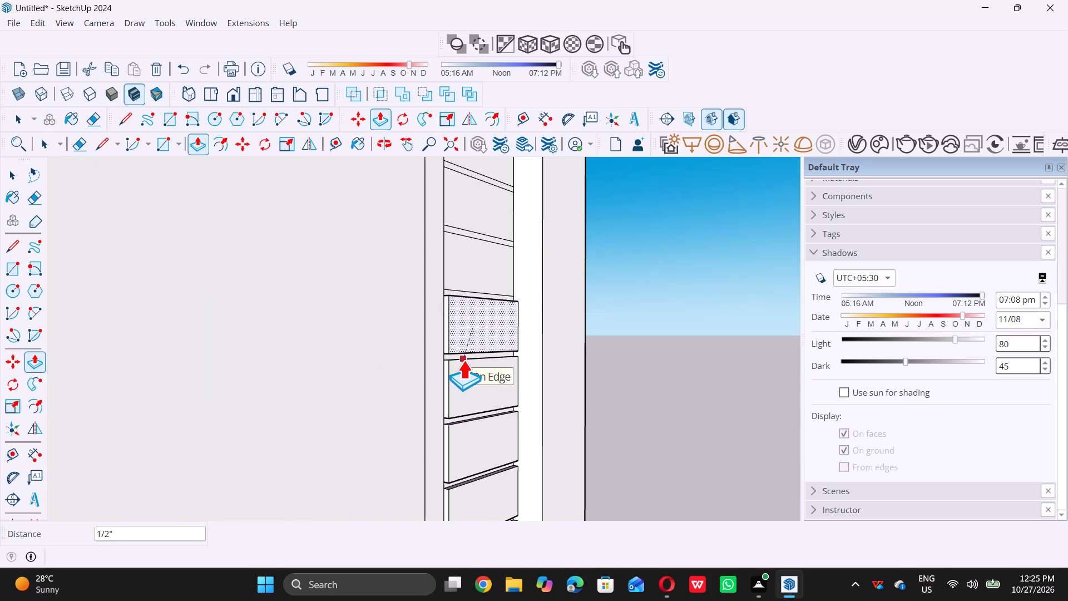
{"action": "left_click", "coordinate": [463, 361]}
Extrude the twenty-ninth and thirtieth segments from the bottom of the side strip outward by 0.5", skipping the gaps.
{"action": "left_click", "coordinate": [466, 264]}
{"action": "scroll", "coordinate": [462, 287], "scroll_direction": "up", "scroll_amount": 5}
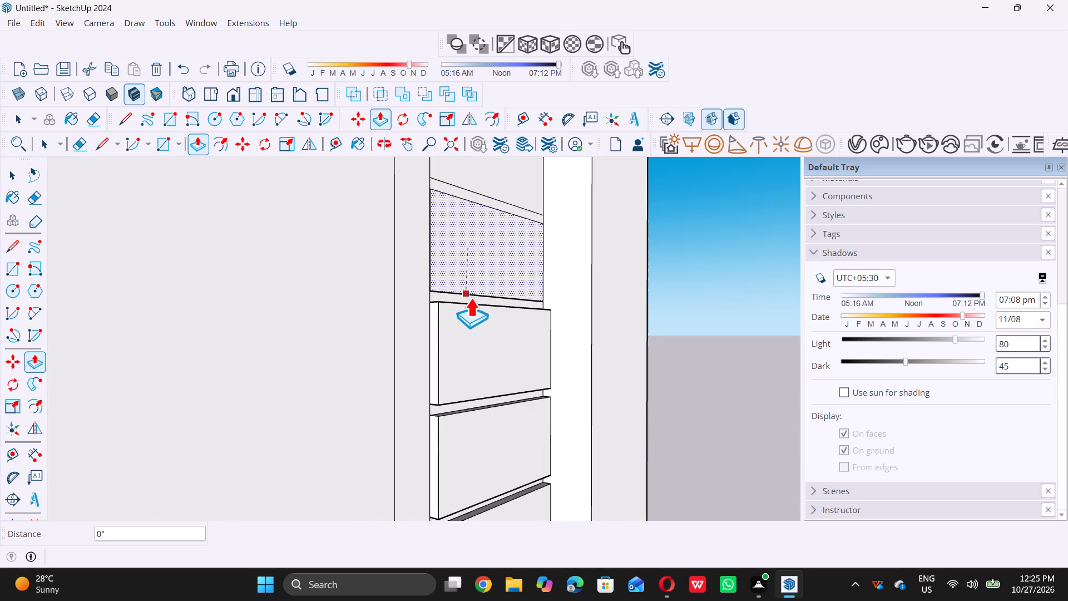
{"action": "left_click", "coordinate": [470, 306]}
{"action": "scroll", "coordinate": [469, 328], "scroll_direction": "down", "scroll_amount": 12}
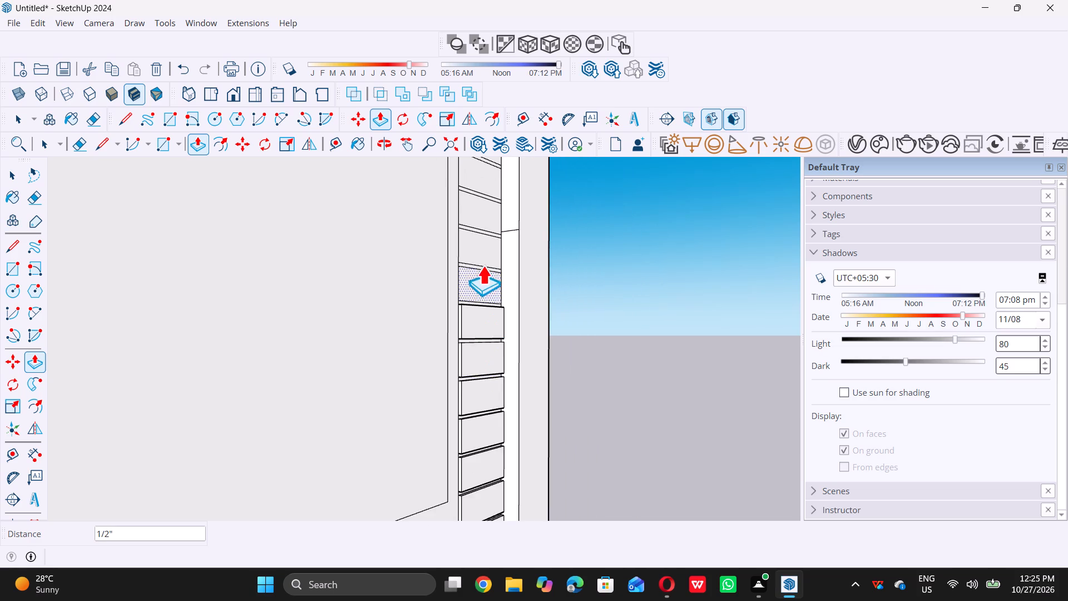
{"action": "scroll", "coordinate": [480, 260], "scroll_direction": "up", "scroll_amount": 11}
{"action": "left_click", "coordinate": [478, 318]}
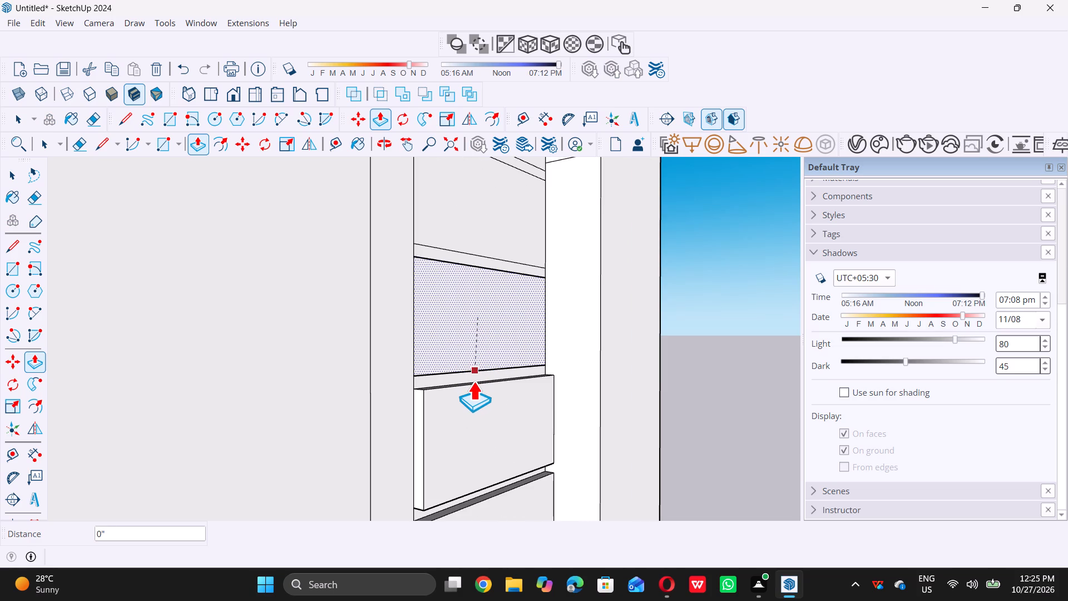
{"action": "left_click", "coordinate": [473, 391]}
Extrude the thirty-first and thirty-second segments from the bottom of the side strip outward by 0.5", flush with those below.
{"action": "scroll", "coordinate": [474, 395], "scroll_direction": "down", "scroll_amount": 7}
{"action": "scroll", "coordinate": [474, 286], "scroll_direction": "up", "scroll_amount": 3}
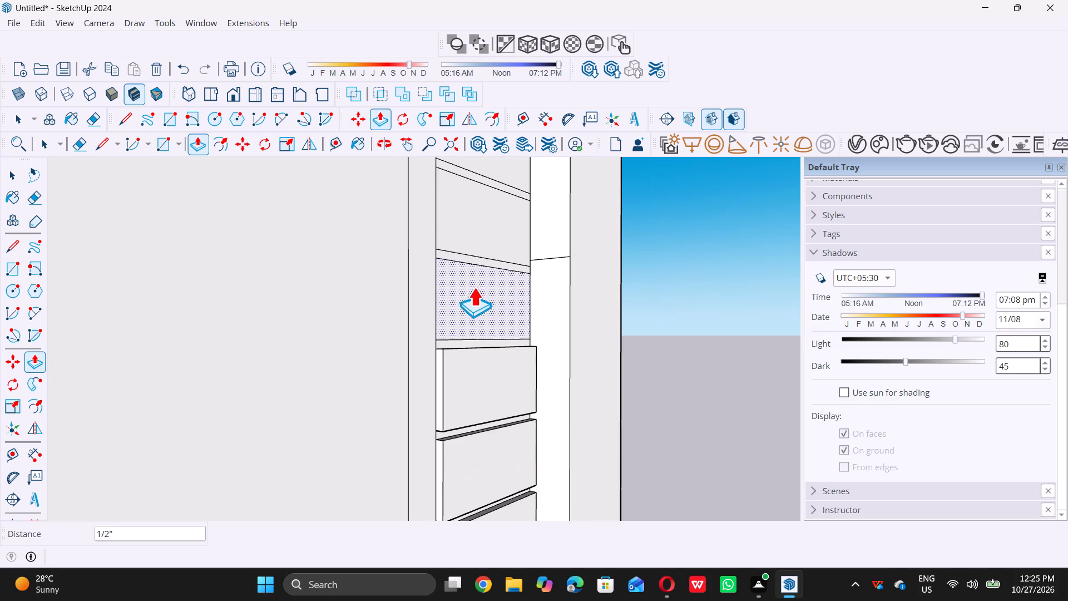
{"action": "left_click", "coordinate": [474, 290]}
{"action": "left_click", "coordinate": [478, 350]}
{"action": "scroll", "coordinate": [490, 358], "scroll_direction": "down", "scroll_amount": 7}
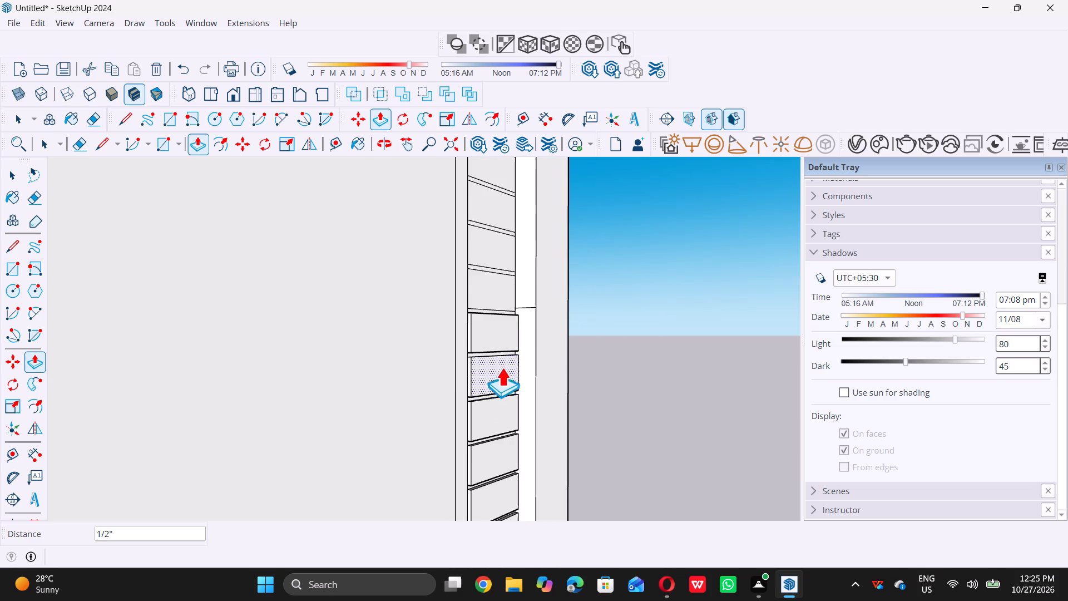
{"action": "scroll", "coordinate": [494, 282], "scroll_direction": "up", "scroll_amount": 4}
{"action": "left_click", "coordinate": [486, 283]}
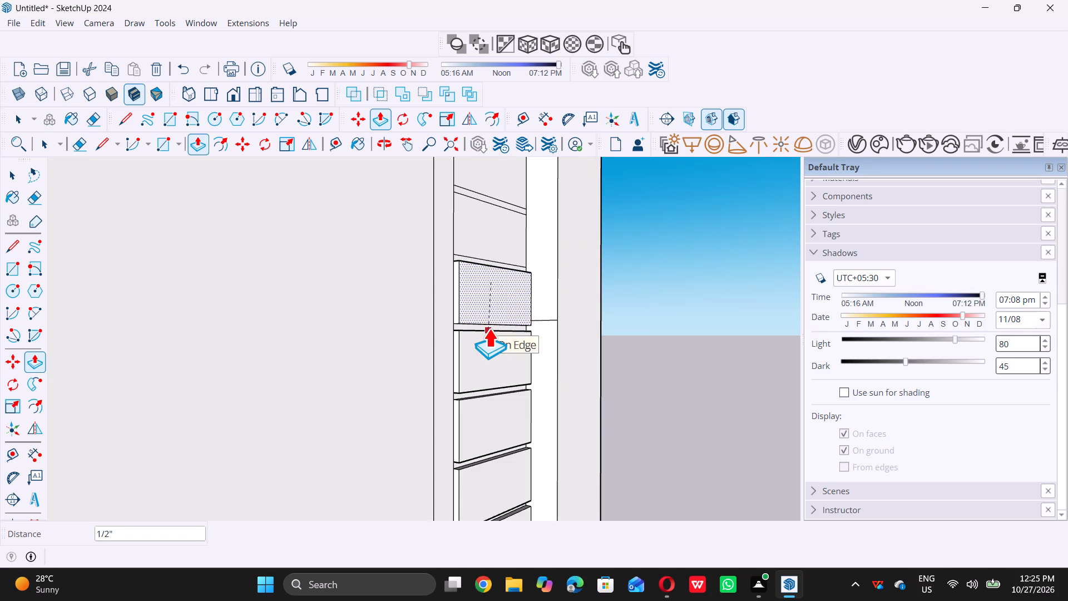
{"action": "left_click", "coordinate": [489, 328]}
Extrude the thirty-third and thirty-fourth segments from the bottom of the side strip outward, flush with the 0.5" raised segments below.
{"action": "scroll", "coordinate": [503, 327], "scroll_direction": "down", "scroll_amount": 7}
{"action": "scroll", "coordinate": [492, 280], "scroll_direction": "up", "scroll_amount": 5}
{"action": "left_click", "coordinate": [504, 276]}
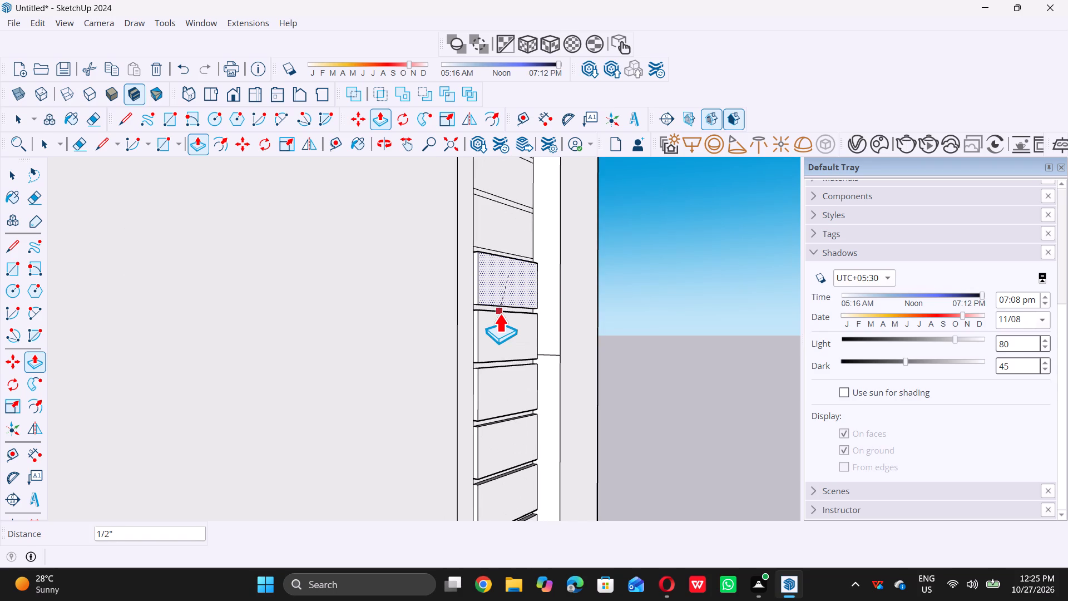
{"action": "left_click", "coordinate": [500, 313]}
{"action": "scroll", "coordinate": [510, 321], "scroll_direction": "down", "scroll_amount": 6}
{"action": "scroll", "coordinate": [504, 229], "scroll_direction": "up", "scroll_amount": 10}
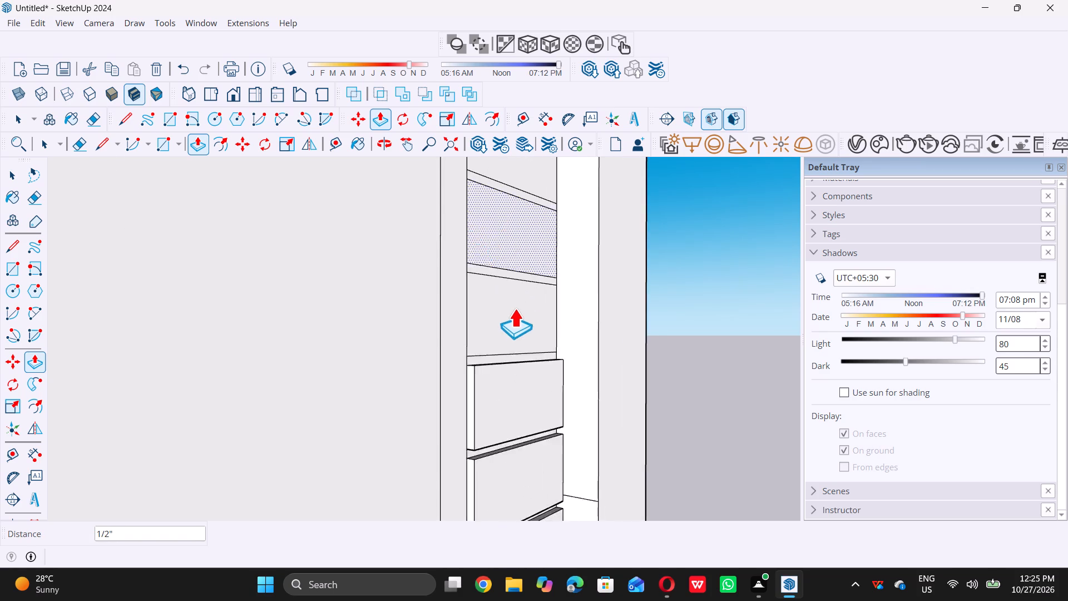
{"action": "left_click", "coordinate": [510, 335]}
{"action": "left_click", "coordinate": [508, 331]}
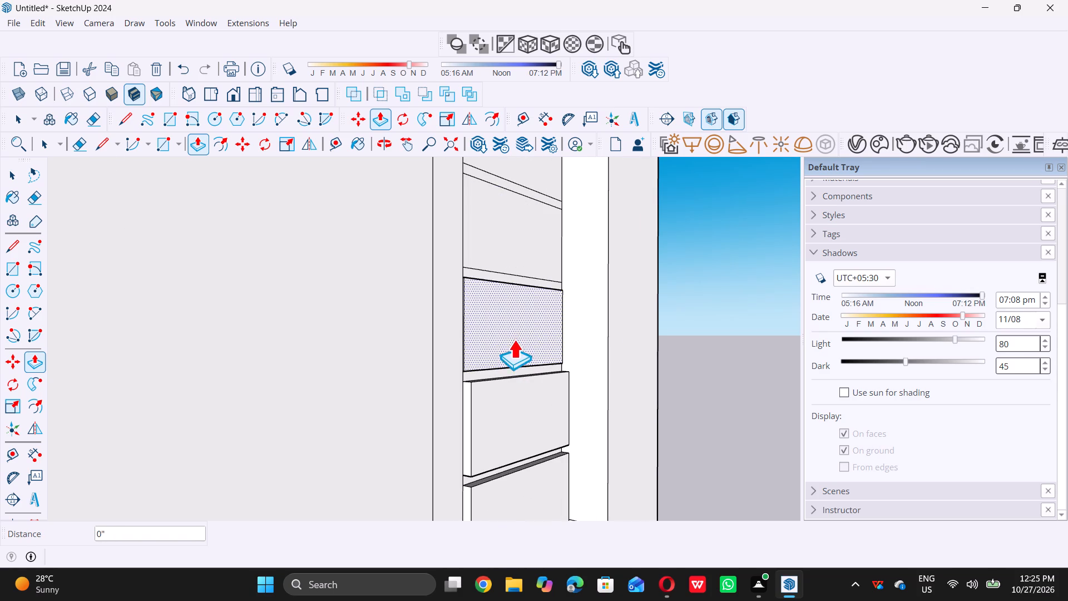
{"action": "left_click", "coordinate": [497, 385]}
Extrude the thirty-fifth and thirty-sixth segments from the bottom of the side strip outward by 0.5", skipping the gaps.
{"action": "scroll", "coordinate": [501, 378], "scroll_direction": "down", "scroll_amount": 8}
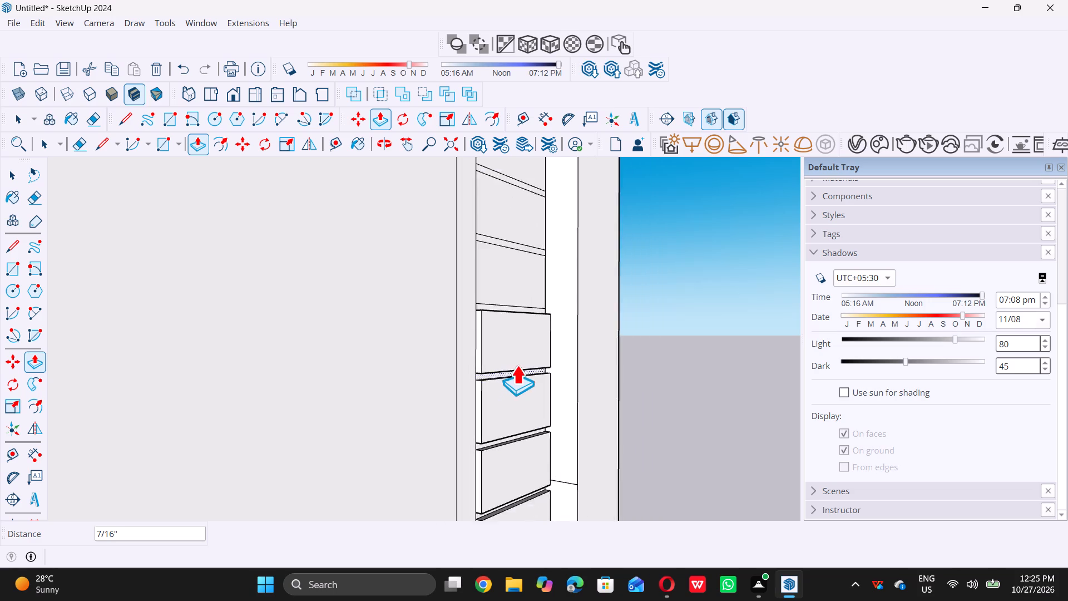
{"action": "scroll", "coordinate": [517, 365], "scroll_direction": "down", "scroll_amount": 1}
{"action": "scroll", "coordinate": [513, 289], "scroll_direction": "up", "scroll_amount": 5}
{"action": "left_click", "coordinate": [498, 297]}
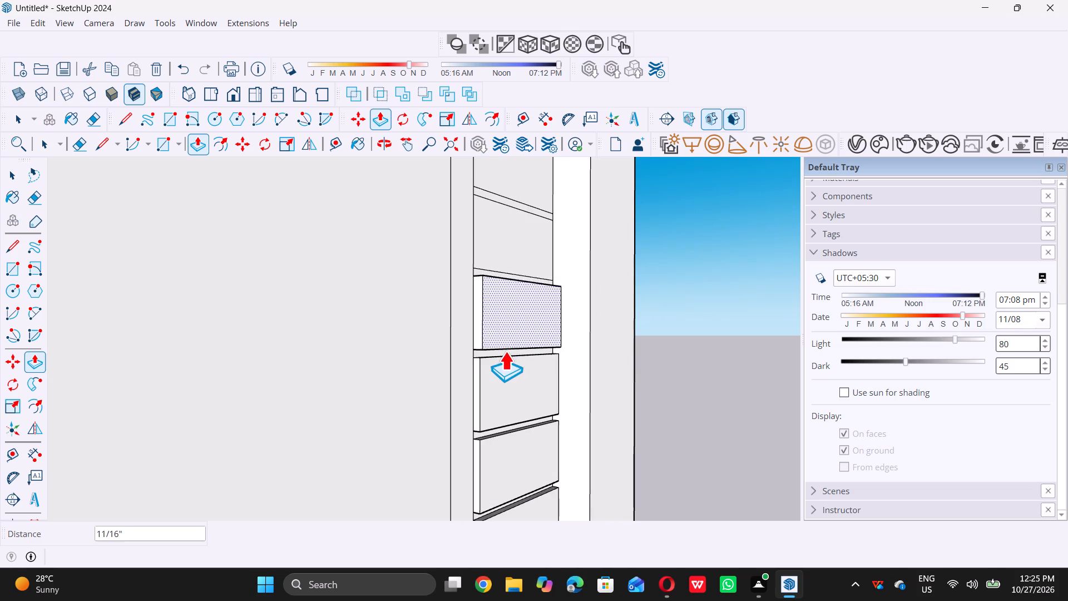
{"action": "left_click", "coordinate": [497, 356]}
{"action": "scroll", "coordinate": [520, 352], "scroll_direction": "down", "scroll_amount": 6}
{"action": "scroll", "coordinate": [510, 286], "scroll_direction": "up", "scroll_amount": 5}
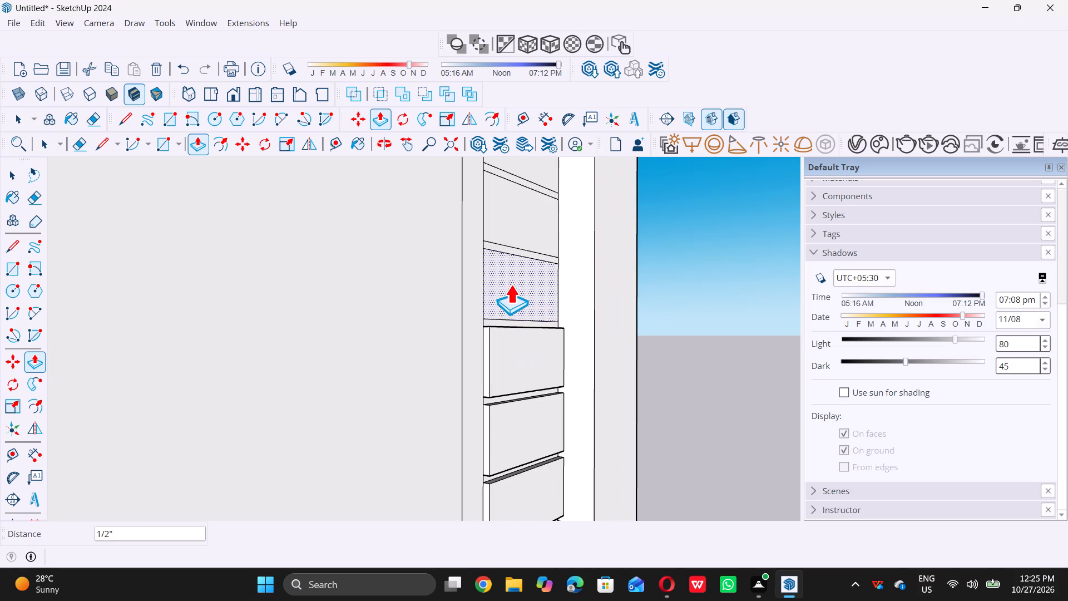
{"action": "left_click", "coordinate": [511, 284]}
{"action": "left_click", "coordinate": [508, 331]}
Extrude the thirty-seventh and thirty-eighth segments from the bottom of the side strip outward by 0.5", flush with those below.
{"action": "scroll", "coordinate": [528, 324], "scroll_direction": "down", "scroll_amount": 6}
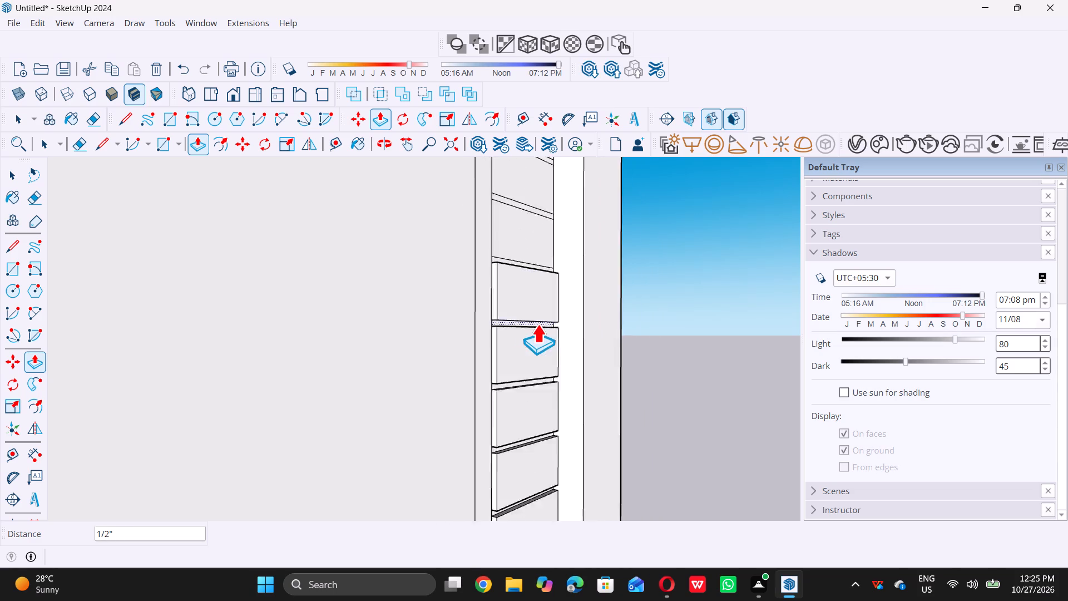
{"action": "scroll", "coordinate": [526, 275], "scroll_direction": "up", "scroll_amount": 5}
{"action": "left_click", "coordinate": [519, 259]}
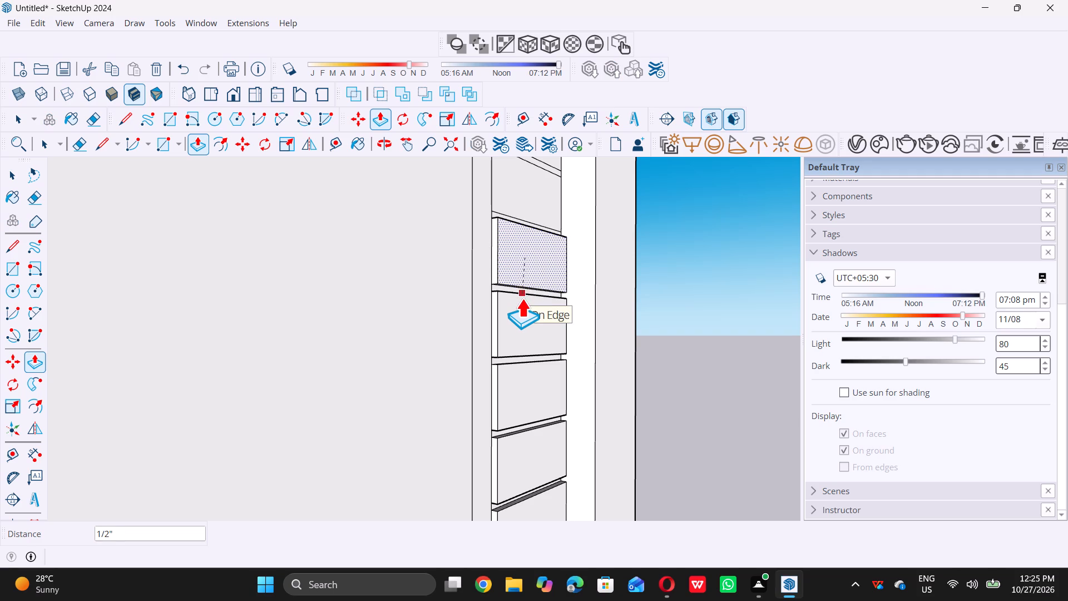
{"action": "double_click", "coordinate": [522, 298]}
{"action": "scroll", "coordinate": [537, 307], "scroll_direction": "down", "scroll_amount": 11}
{"action": "scroll", "coordinate": [537, 243], "scroll_direction": "up", "scroll_amount": 6}
{"action": "left_click", "coordinate": [535, 277]}
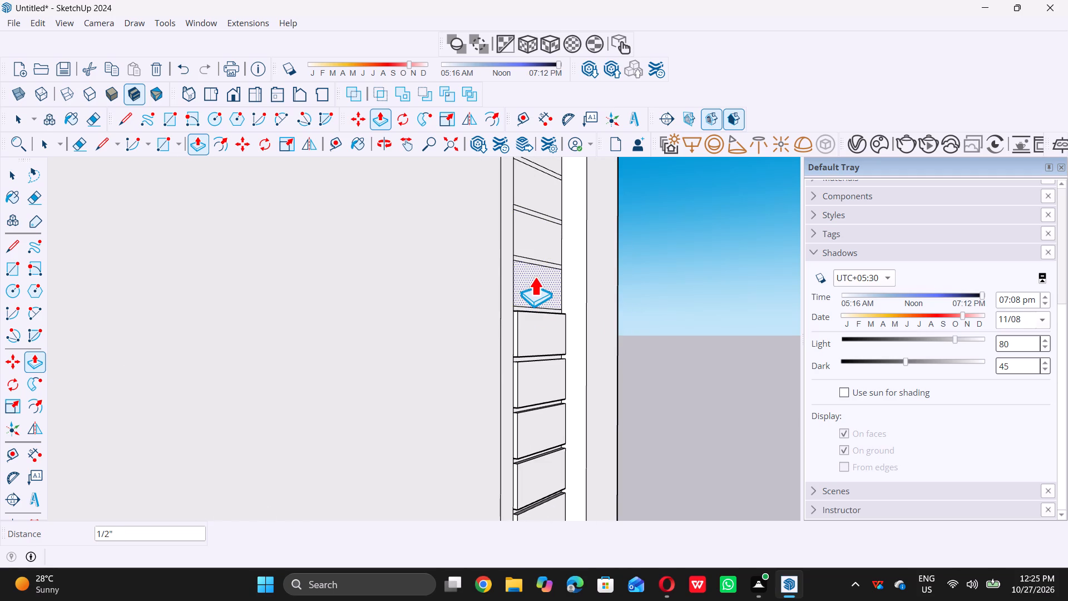
{"action": "left_click", "coordinate": [535, 314]}
Extrude the thirty-ninth and fortieth segments from the bottom of the side strip outward by 0.5", skipping the gaps.
{"action": "scroll", "coordinate": [551, 318], "scroll_direction": "down", "scroll_amount": 11}
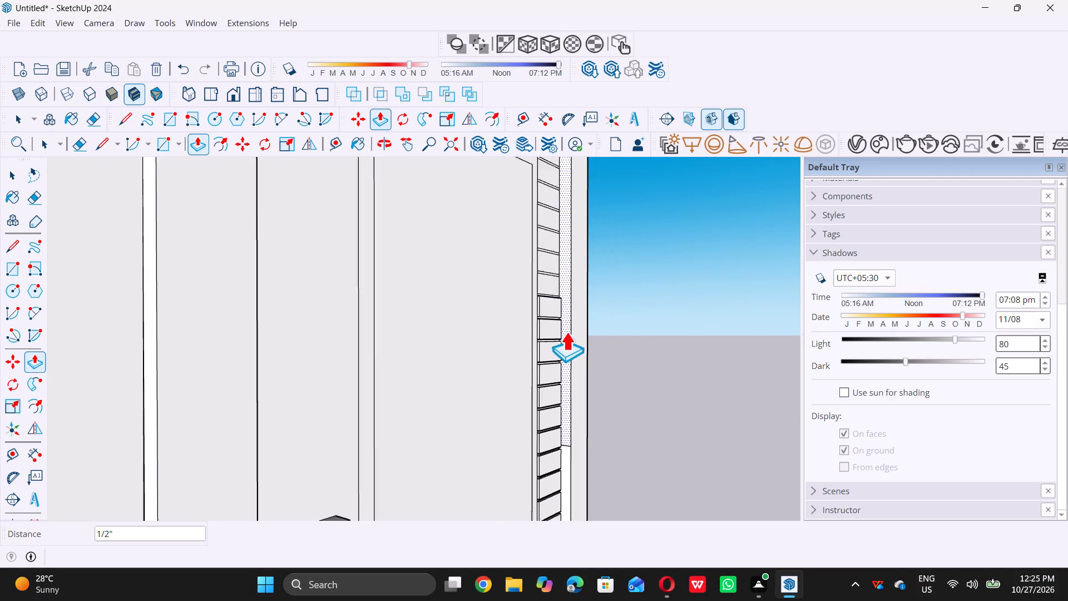
{"action": "scroll", "coordinate": [556, 263], "scroll_direction": "up", "scroll_amount": 10}
{"action": "left_click", "coordinate": [546, 346]}
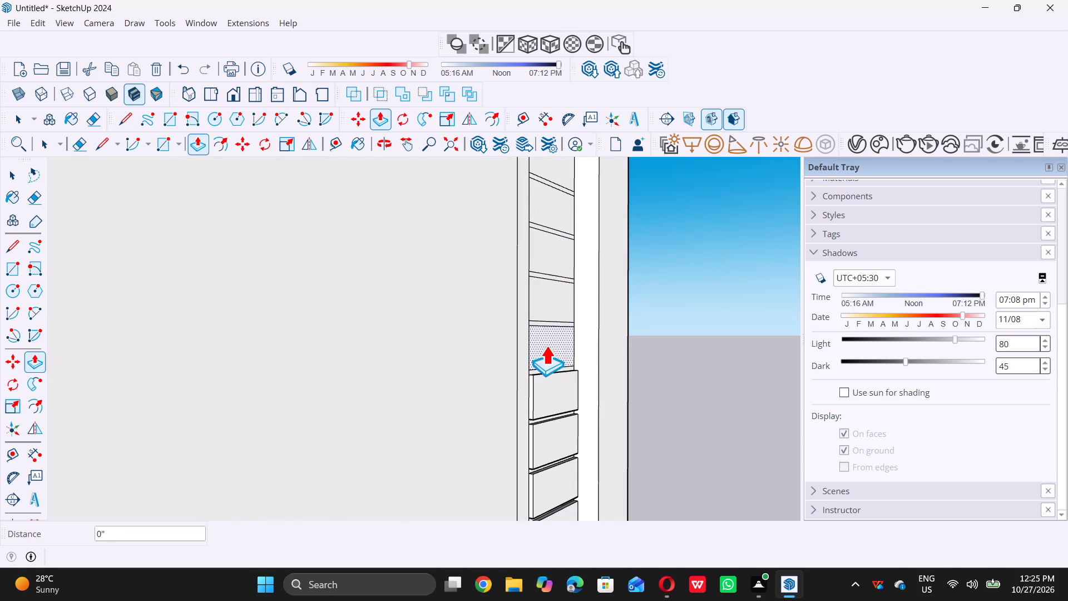
{"action": "left_click", "coordinate": [548, 372]}
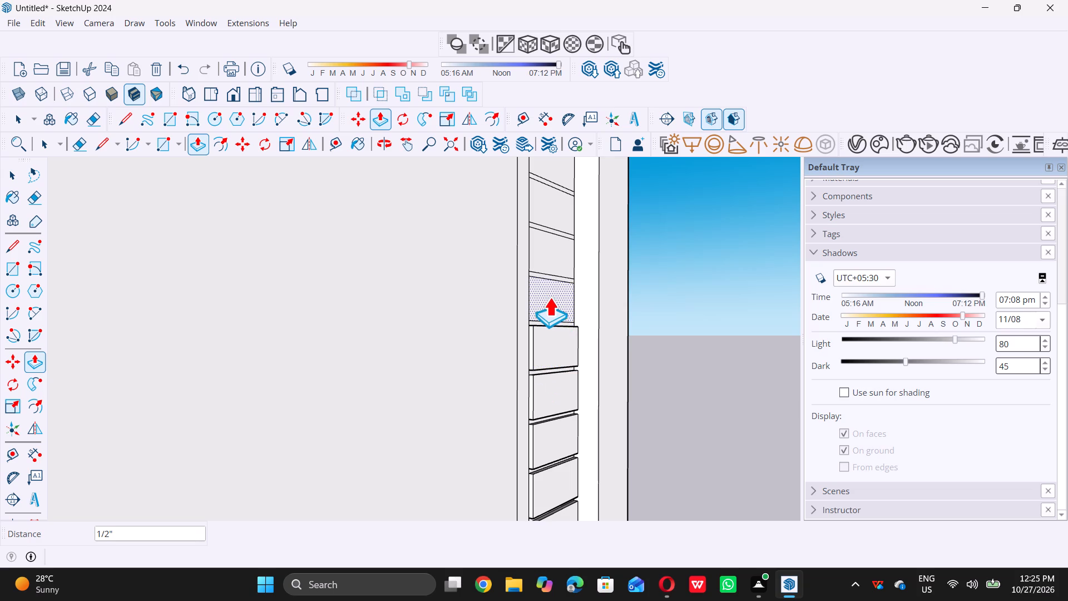
{"action": "left_click", "coordinate": [550, 296]}
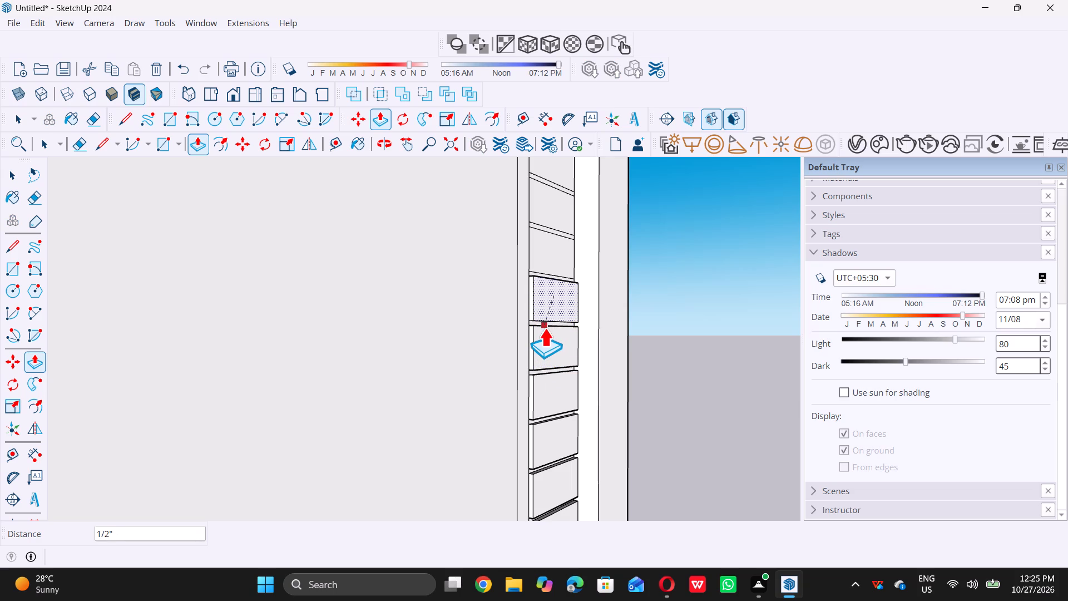
{"action": "left_click", "coordinate": [545, 327]}
Extrude the forty-first and forty-second segments from the bottom of the side strip outward by 0.5", flush with those below.
{"action": "scroll", "coordinate": [552, 330], "scroll_direction": "down", "scroll_amount": 5}
{"action": "scroll", "coordinate": [548, 280], "scroll_direction": "up", "scroll_amount": 5}
{"action": "left_click", "coordinate": [548, 273]}
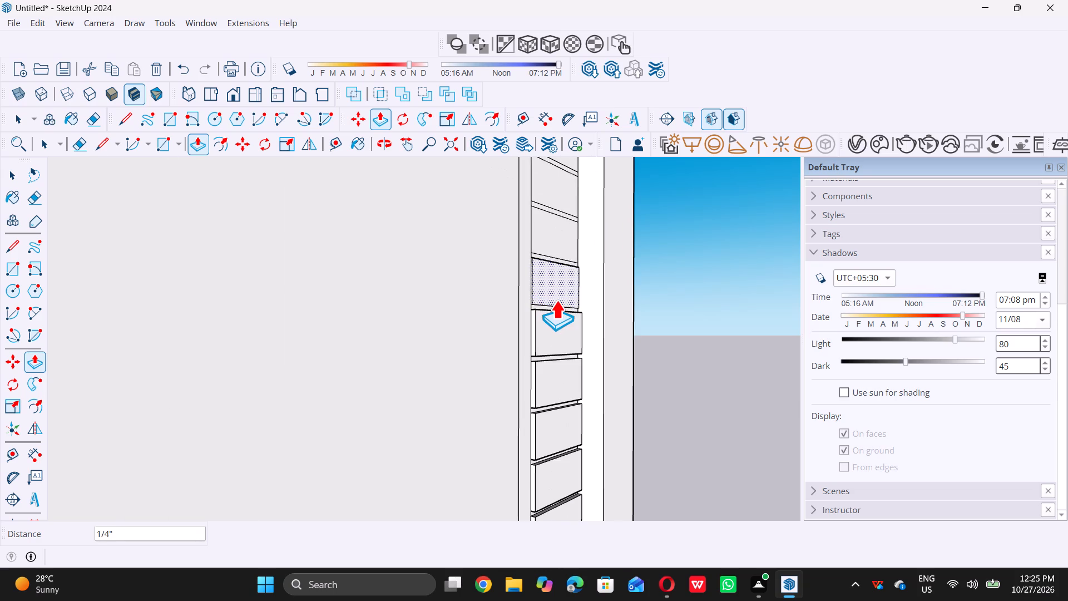
{"action": "left_click", "coordinate": [548, 310]}
{"action": "scroll", "coordinate": [544, 228], "scroll_direction": "up", "scroll_amount": 4}
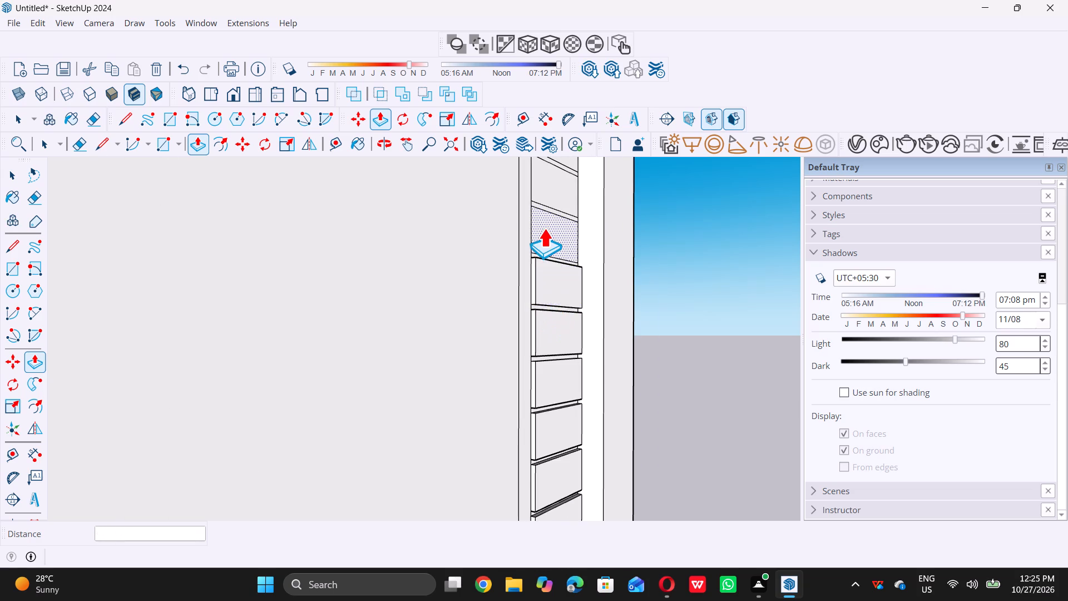
{"action": "left_click", "coordinate": [544, 228]}
{"action": "left_click", "coordinate": [552, 275]}
Extrude the forty-third segment from the bottom of the side strip outward by 0.5", flush with the segment below.
{"action": "scroll", "coordinate": [564, 295], "scroll_direction": "down", "scroll_amount": 6}
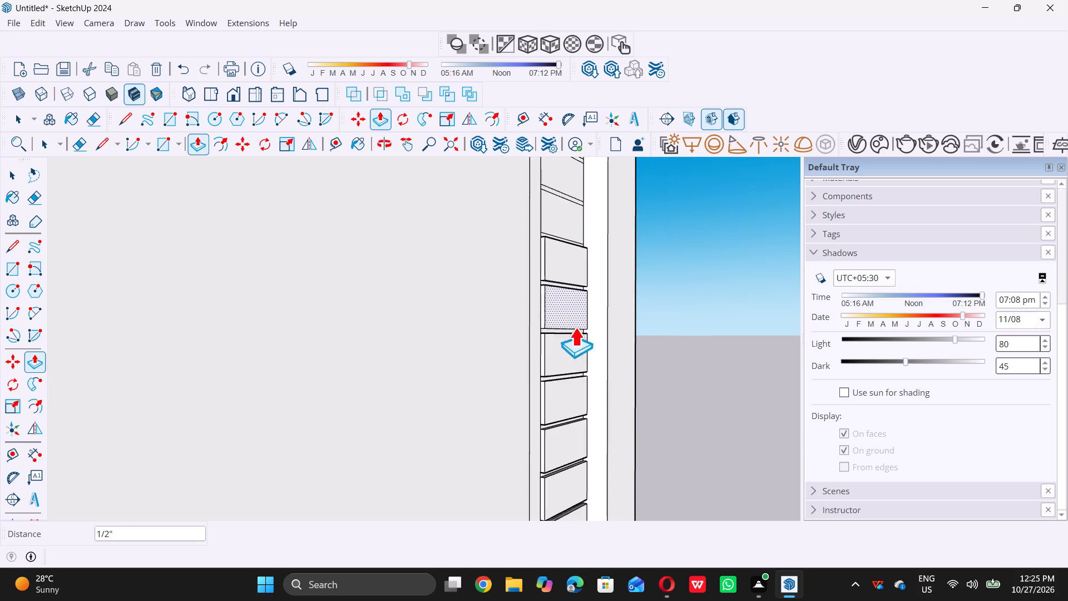
{"action": "scroll", "coordinate": [551, 198], "scroll_direction": "up", "scroll_amount": 5}
{"action": "left_click", "coordinate": [561, 223]}
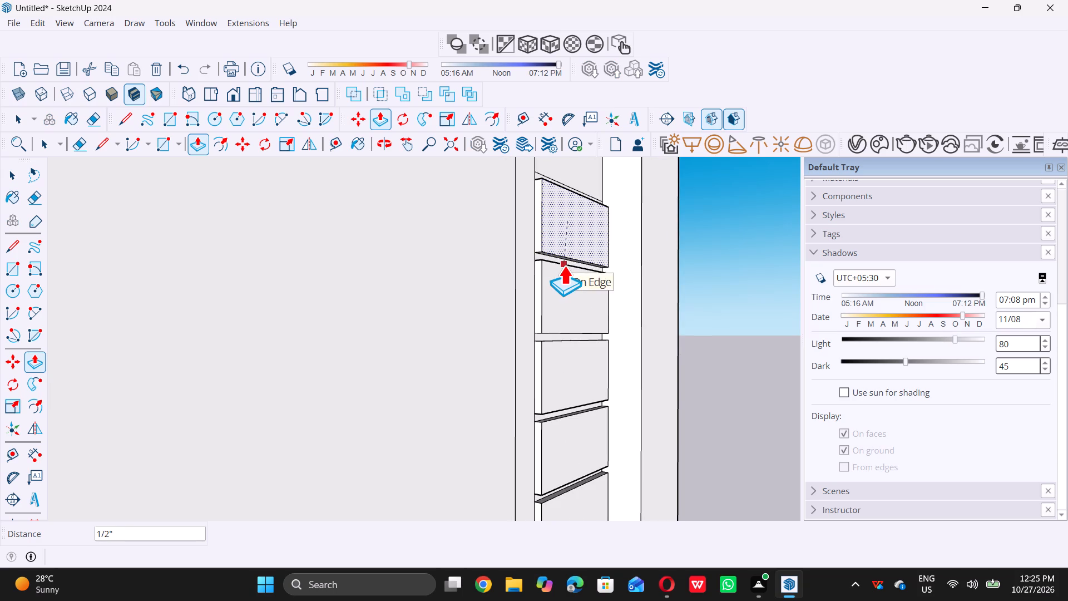
{"action": "left_click", "coordinate": [564, 265]}
{"action": "scroll", "coordinate": [571, 274], "scroll_direction": "down", "scroll_amount": 13}
{"action": "scroll", "coordinate": [573, 249], "scroll_direction": "up", "scroll_amount": 9}
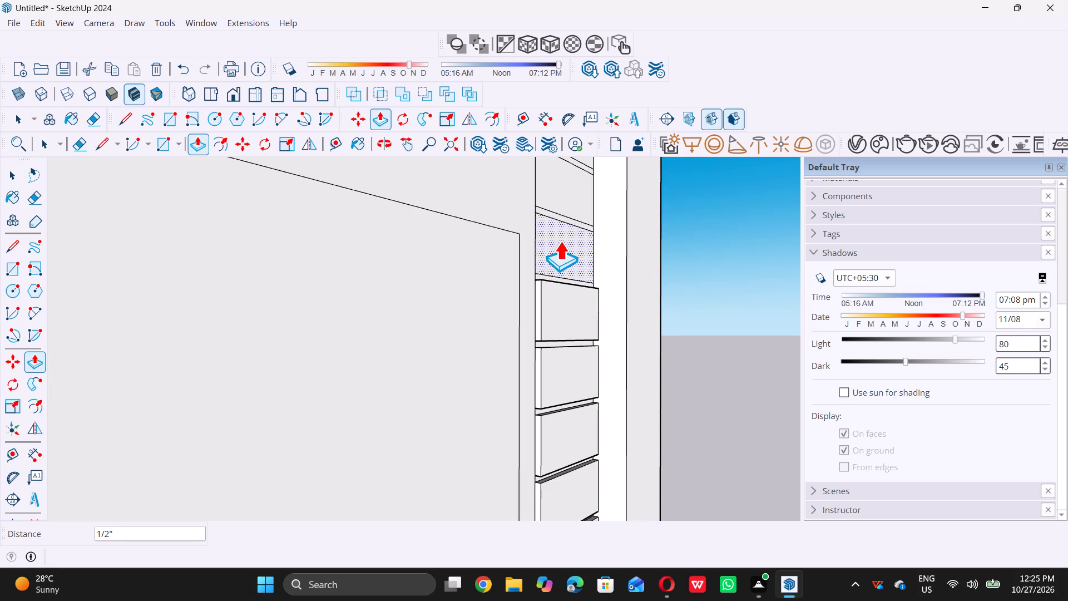
Extrude the forty-fourth and forty-fifth segments from the bottom of the side strip outward by 0.5", flush with those below.
{"action": "left_click", "coordinate": [560, 241]}
{"action": "left_click", "coordinate": [565, 283]}
{"action": "scroll", "coordinate": [574, 290], "scroll_direction": "down", "scroll_amount": 5}
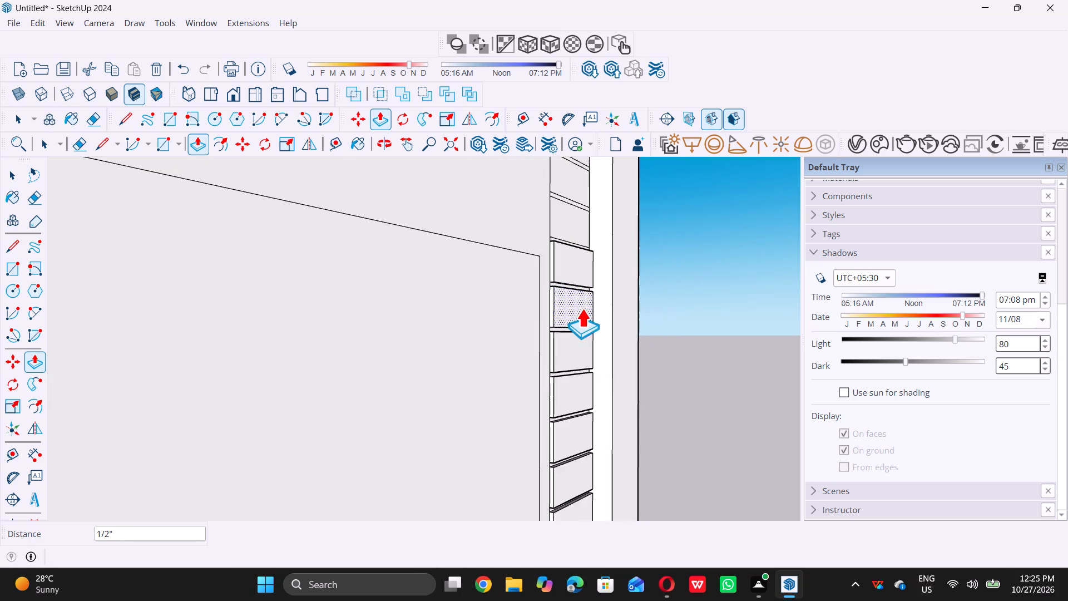
{"action": "scroll", "coordinate": [582, 308], "scroll_direction": "down", "scroll_amount": 4}
{"action": "scroll", "coordinate": [571, 259], "scroll_direction": "up", "scroll_amount": 8}
{"action": "left_click", "coordinate": [571, 262]}
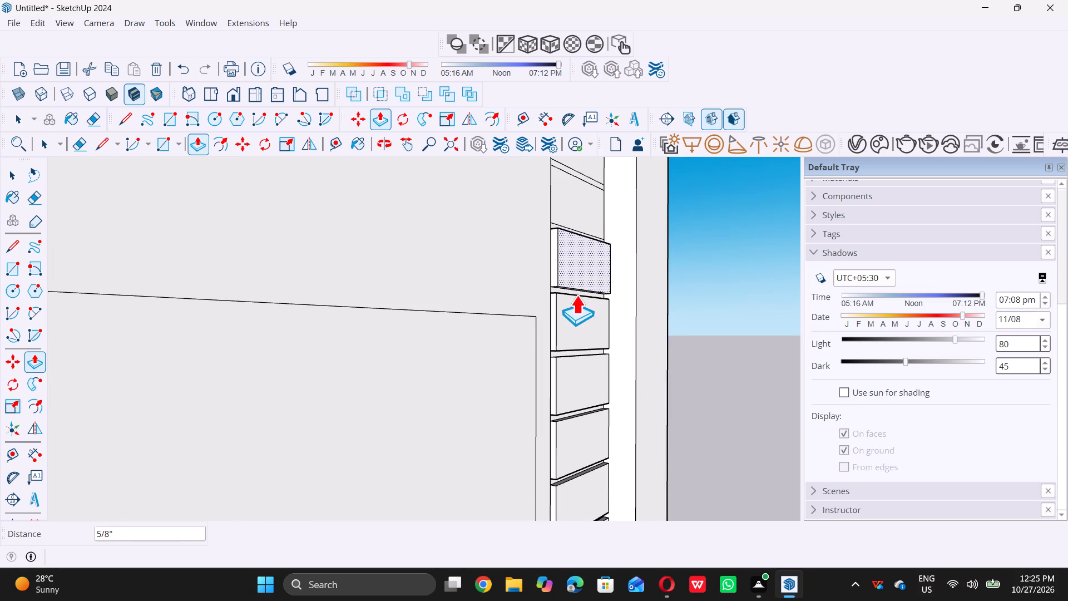
{"action": "left_click", "coordinate": [576, 297]}
Extrude the forty-sixth and forty-seventh segments from the bottom of the side strip outward by 0.5", skipping the gaps.
{"action": "scroll", "coordinate": [570, 310], "scroll_direction": "down", "scroll_amount": 11}
{"action": "scroll", "coordinate": [576, 251], "scroll_direction": "up", "scroll_amount": 6}
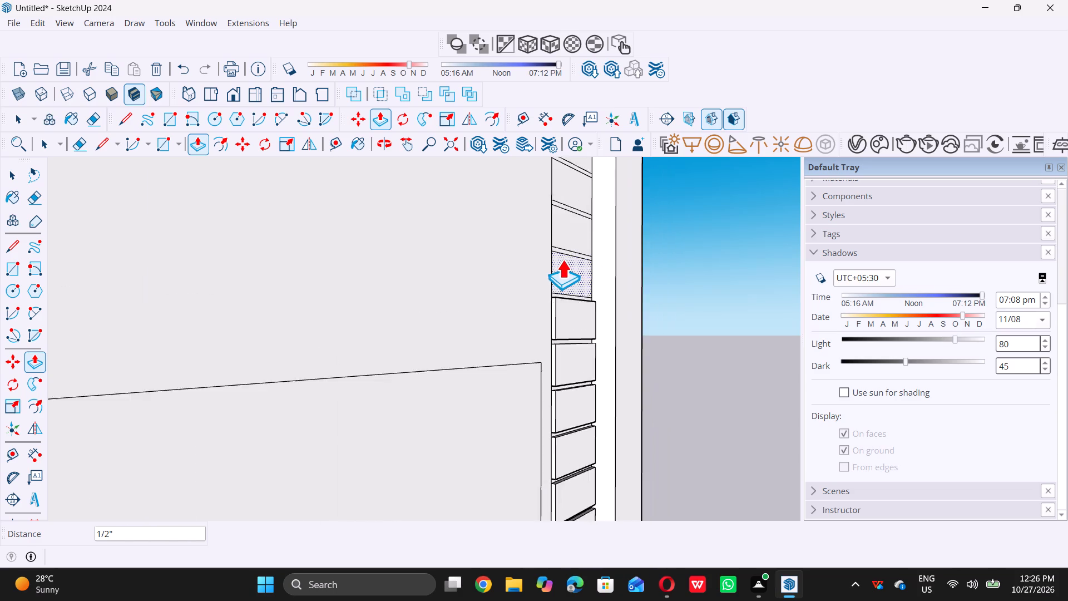
{"action": "scroll", "coordinate": [562, 259], "scroll_direction": "up", "scroll_amount": 2}
{"action": "left_click", "coordinate": [575, 265]}
{"action": "left_click", "coordinate": [573, 316]}
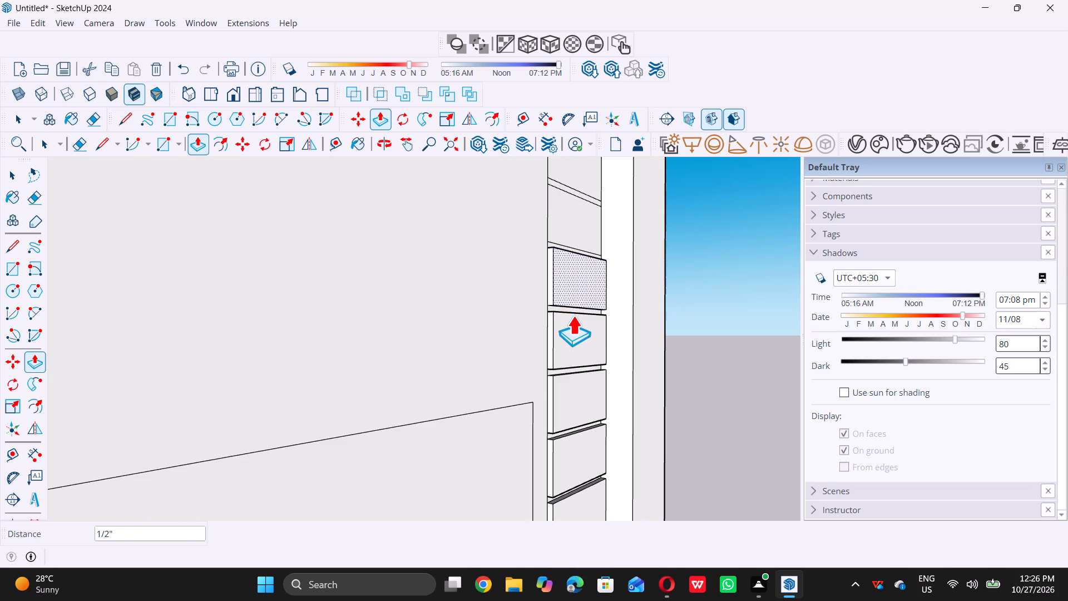
{"action": "left_click", "coordinate": [572, 220]}
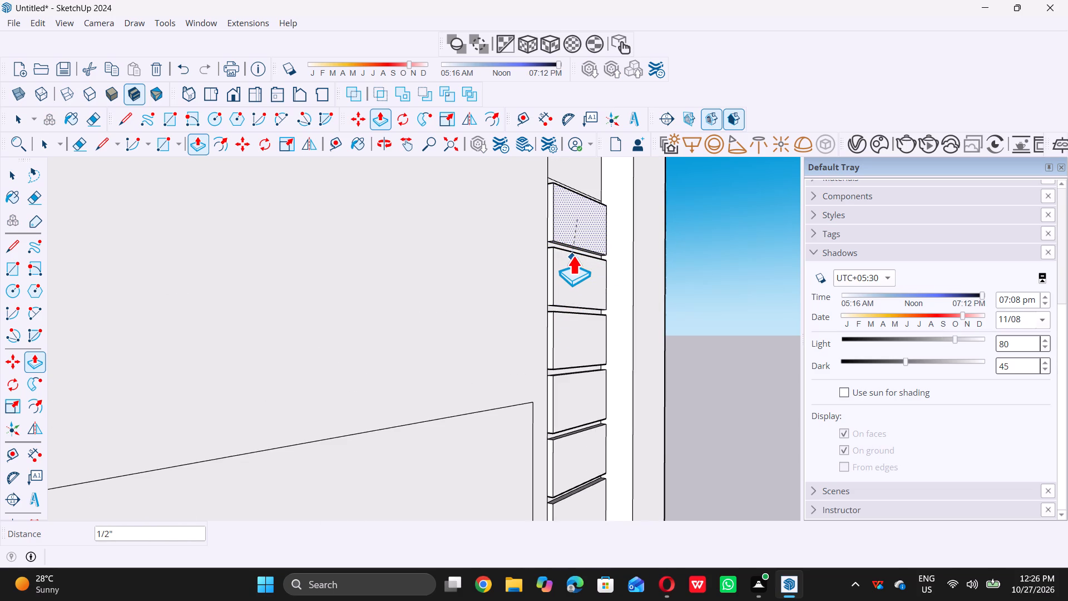
{"action": "triple_click", "coordinate": [572, 255]}
{"action": "scroll", "coordinate": [573, 282], "scroll_direction": "down", "scroll_amount": 18}
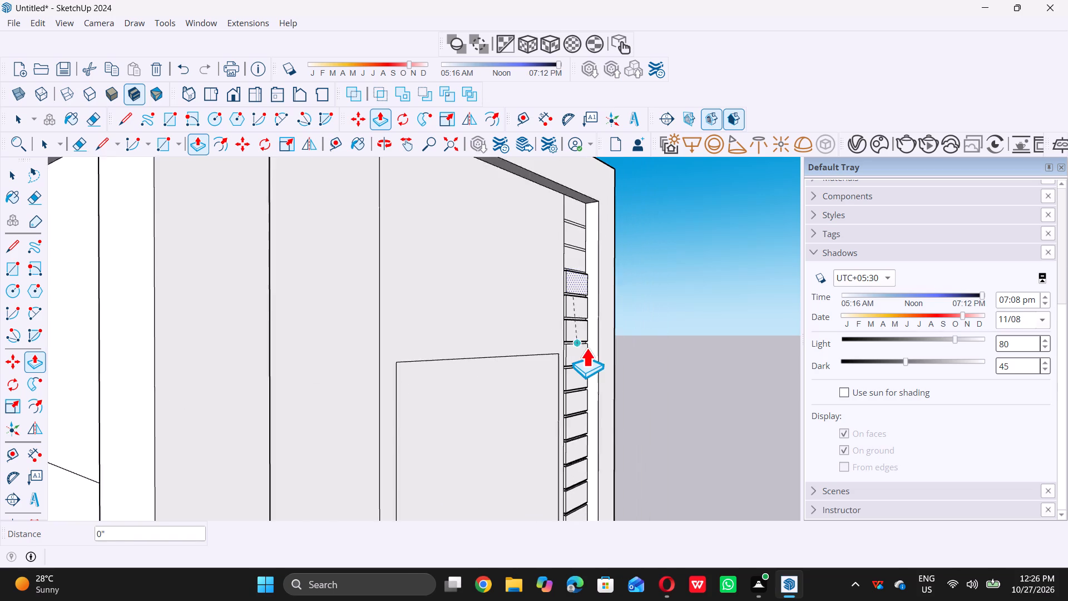
{"action": "key", "text": "space"}
Extrude the forty-eighth segment from the bottom of the side strip outward by 0.5", flush with the segment below.
{"action": "scroll", "coordinate": [563, 255], "scroll_direction": "up", "scroll_amount": 2}
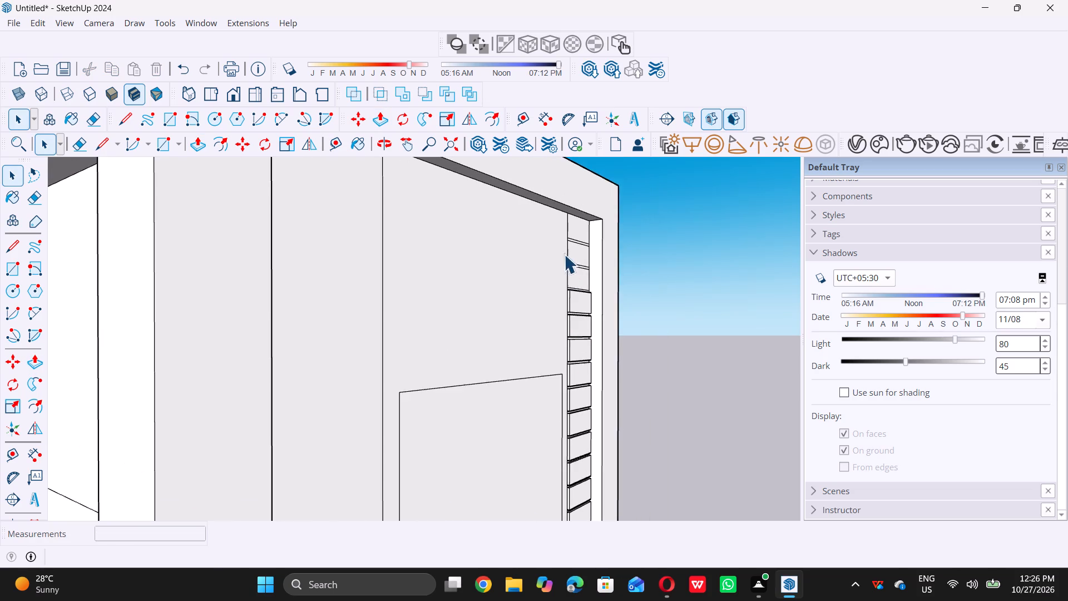
{"action": "scroll", "coordinate": [572, 251], "scroll_direction": "up", "scroll_amount": 5}
{"action": "double_click", "coordinate": [580, 298]}
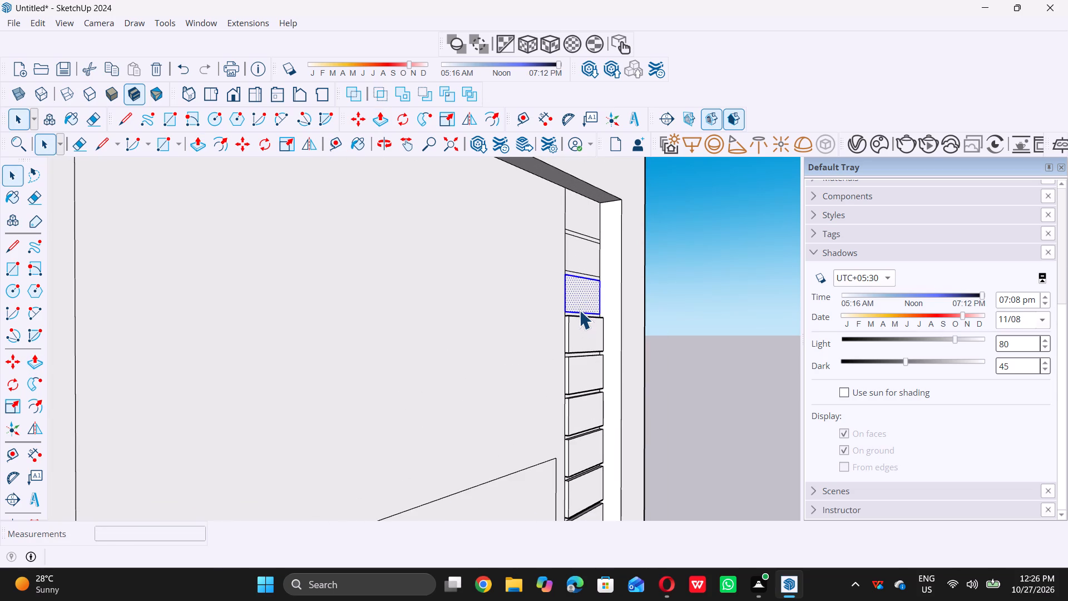
{"action": "key", "text": "p"}
{"action": "left_click", "coordinate": [585, 293]}
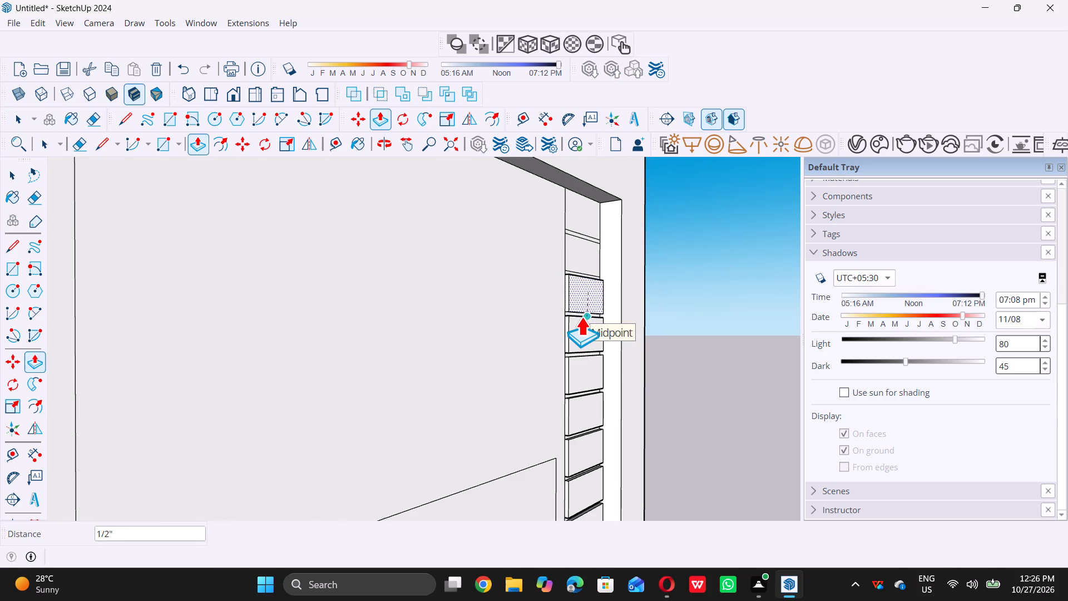
{"action": "left_click", "coordinate": [581, 317]}
{"action": "key", "text": "space"}
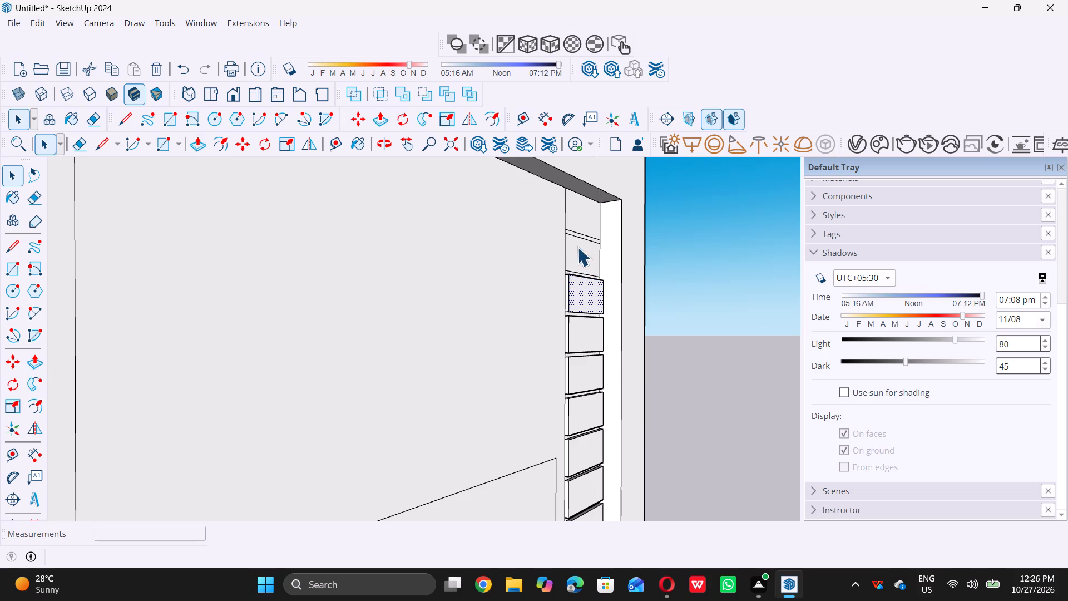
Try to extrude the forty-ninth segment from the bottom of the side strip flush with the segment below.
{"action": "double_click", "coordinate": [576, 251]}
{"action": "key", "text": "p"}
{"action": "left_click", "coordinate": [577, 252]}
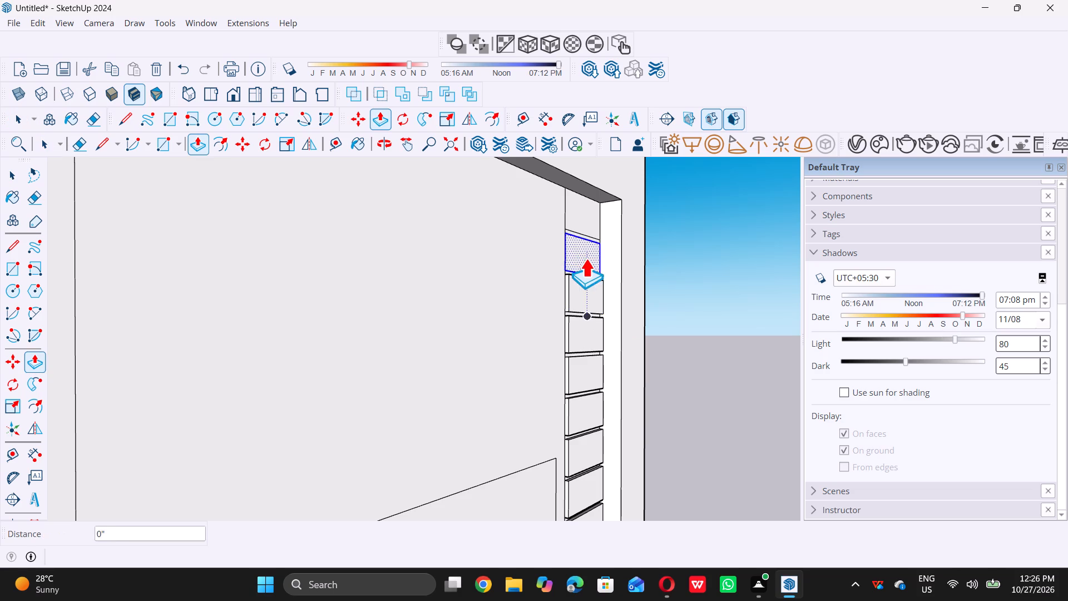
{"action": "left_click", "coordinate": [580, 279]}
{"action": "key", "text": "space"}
Extrude the forty-ninth segment, second from the top of the side strip, outward by 7/16", flush with the segment below.
{"action": "scroll", "coordinate": [555, 267], "scroll_direction": "up", "scroll_amount": 11}
{"action": "left_click", "coordinate": [596, 264]}
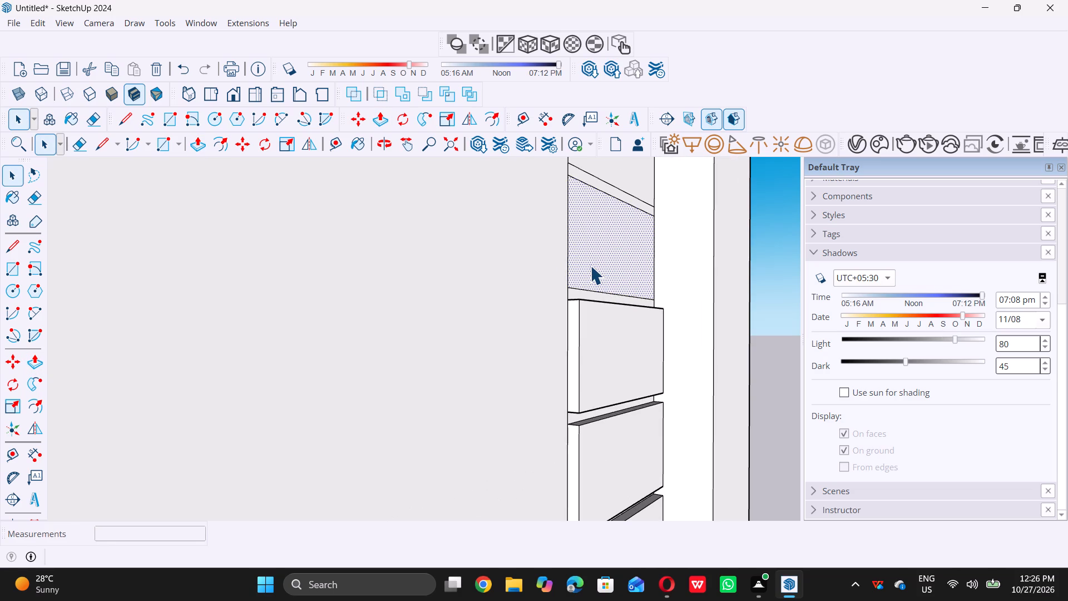
{"action": "key", "text": "p"}
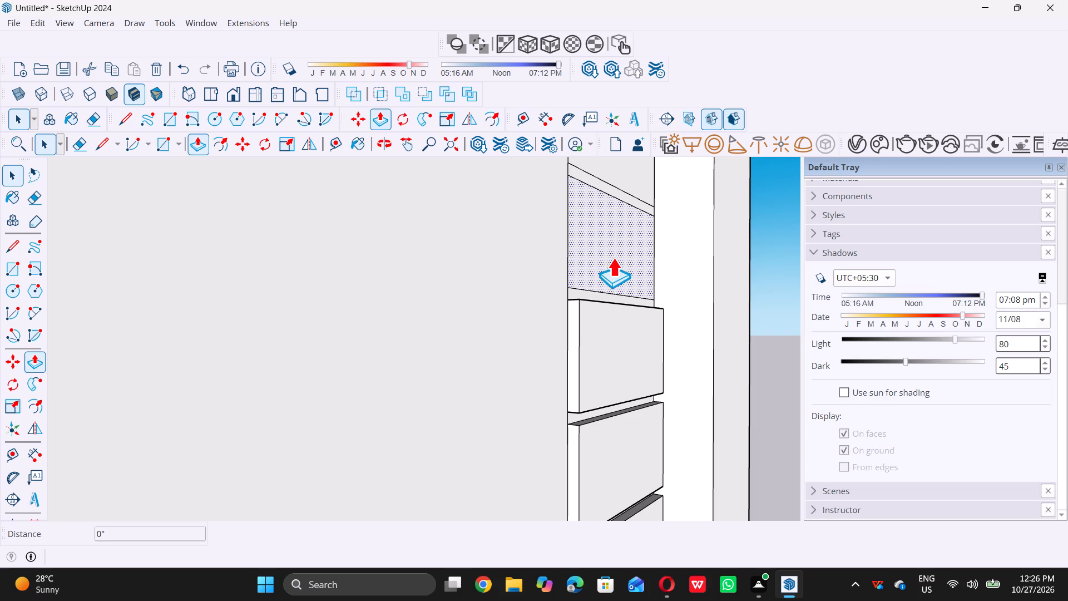
{"action": "left_click", "coordinate": [615, 255]}
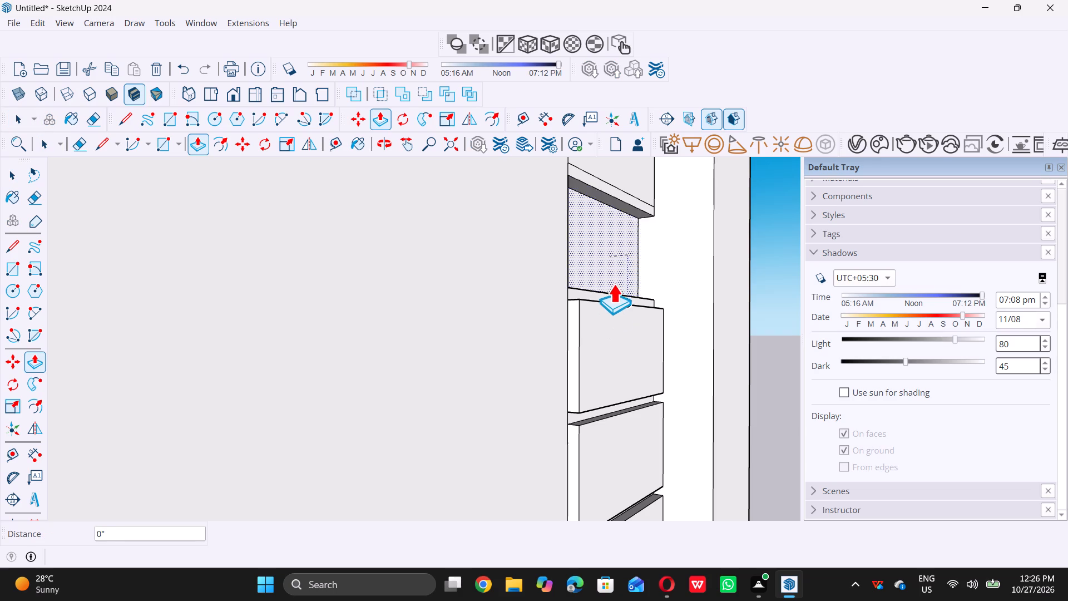
{"action": "left_click", "coordinate": [637, 313]}
{"action": "scroll", "coordinate": [624, 363], "scroll_direction": "down", "scroll_amount": 7}
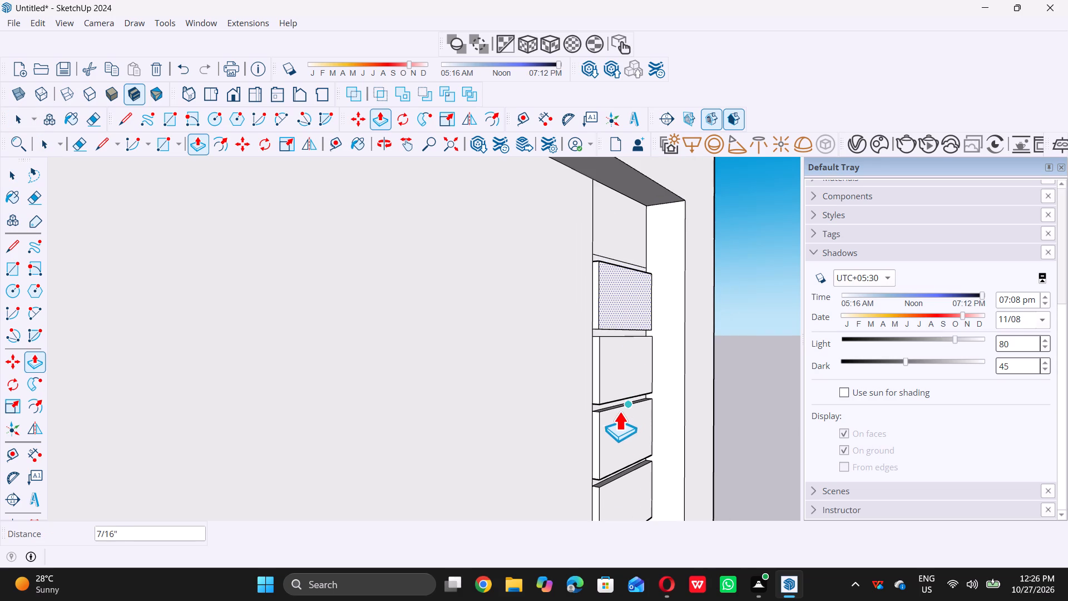
Extrude the topmost segment of the side strip, just under the overhang, outward by 7/16", flush with the segment below.
{"action": "key", "text": "space"}
{"action": "left_click", "coordinate": [615, 210]}
{"action": "scroll", "coordinate": [621, 210], "scroll_direction": "up", "scroll_amount": 5}
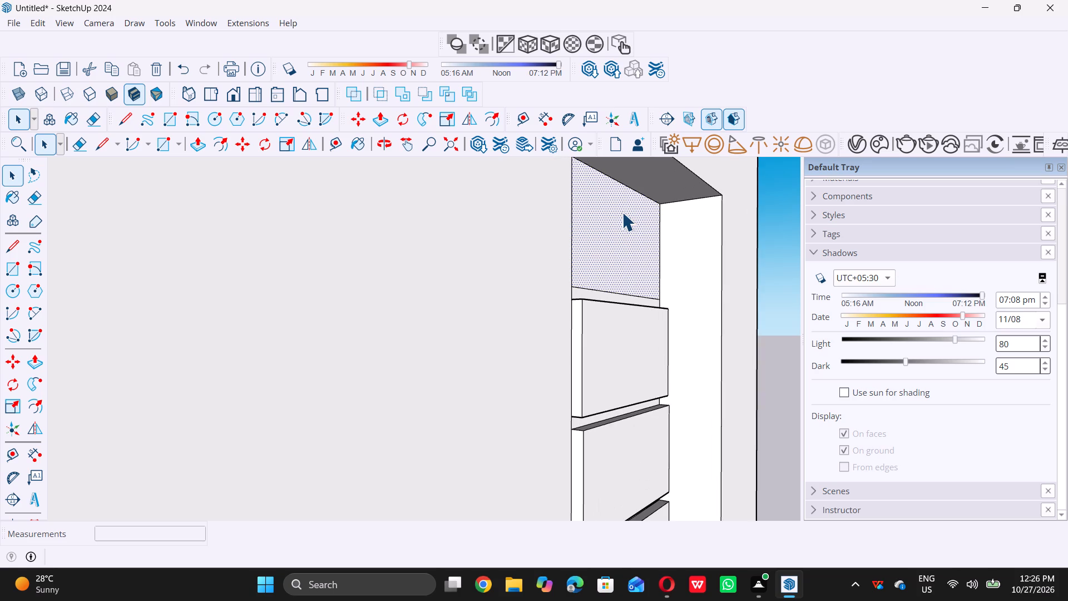
{"action": "key", "text": "p"}
{"action": "left_click", "coordinate": [618, 217]}
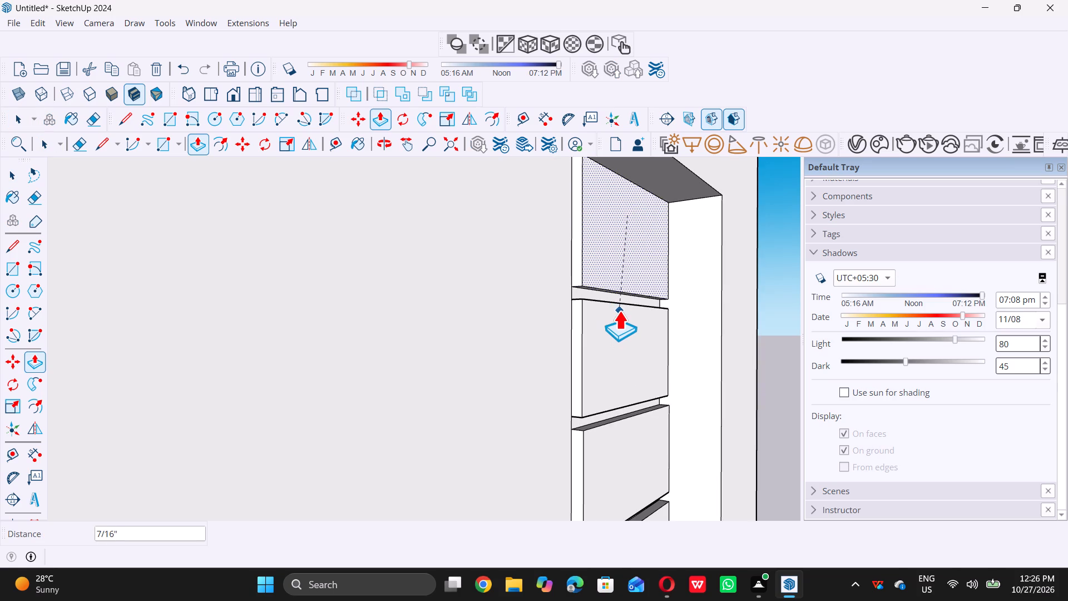
{"action": "left_click", "coordinate": [615, 306]}
{"action": "key", "text": "space"}
Clear the selection and examine the segmented side strip and the whole front facade from a distance.
{"action": "scroll", "coordinate": [558, 332], "scroll_direction": "down", "scroll_amount": 8}
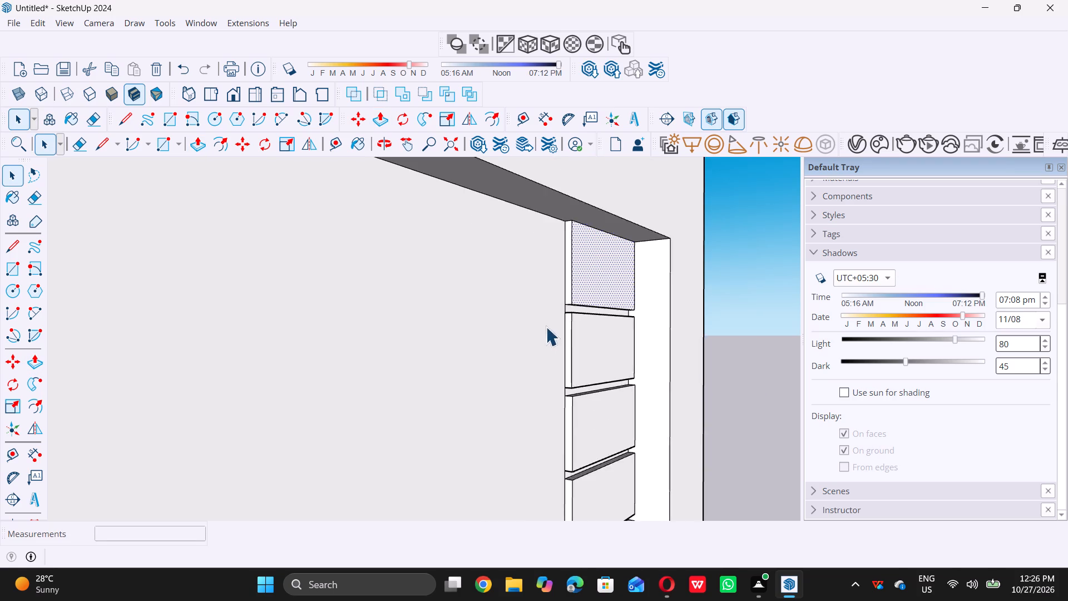
{"action": "scroll", "coordinate": [546, 327], "scroll_direction": "down", "scroll_amount": 20}
{"action": "scroll", "coordinate": [546, 327], "scroll_direction": "down", "scroll_amount": 5}
{"action": "middle_click", "coordinate": [522, 223]}
{"action": "left_click", "coordinate": [630, 304]}
{"action": "scroll", "coordinate": [625, 297], "scroll_direction": "down", "scroll_amount": 3}
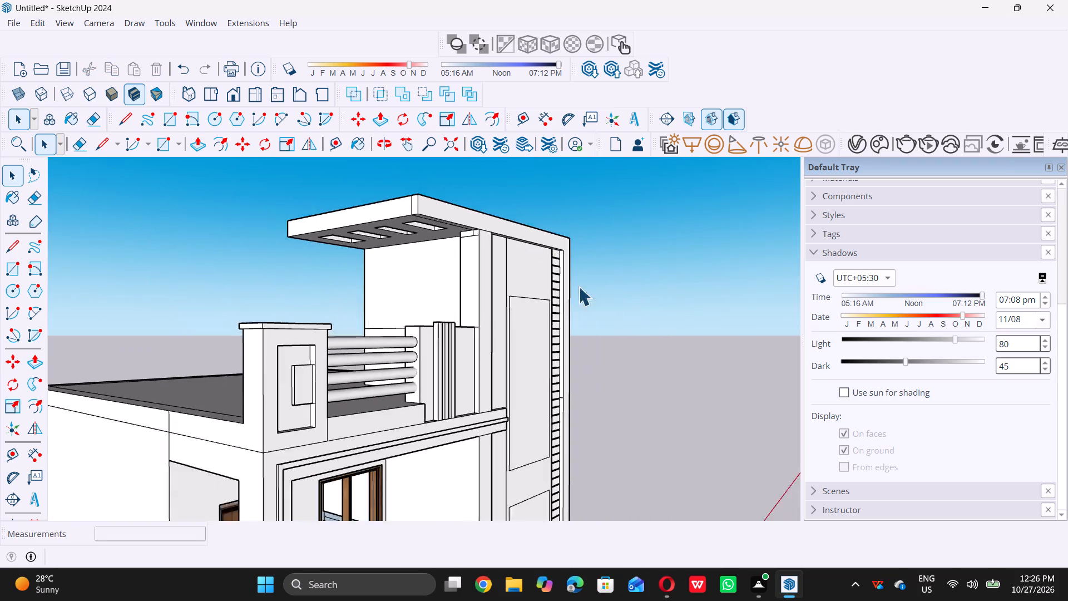
{"action": "scroll", "coordinate": [578, 287], "scroll_direction": "down", "scroll_amount": 16}
{"action": "middle_click_drag", "start_coordinate": [571, 336], "coordinate": [289, 337]}
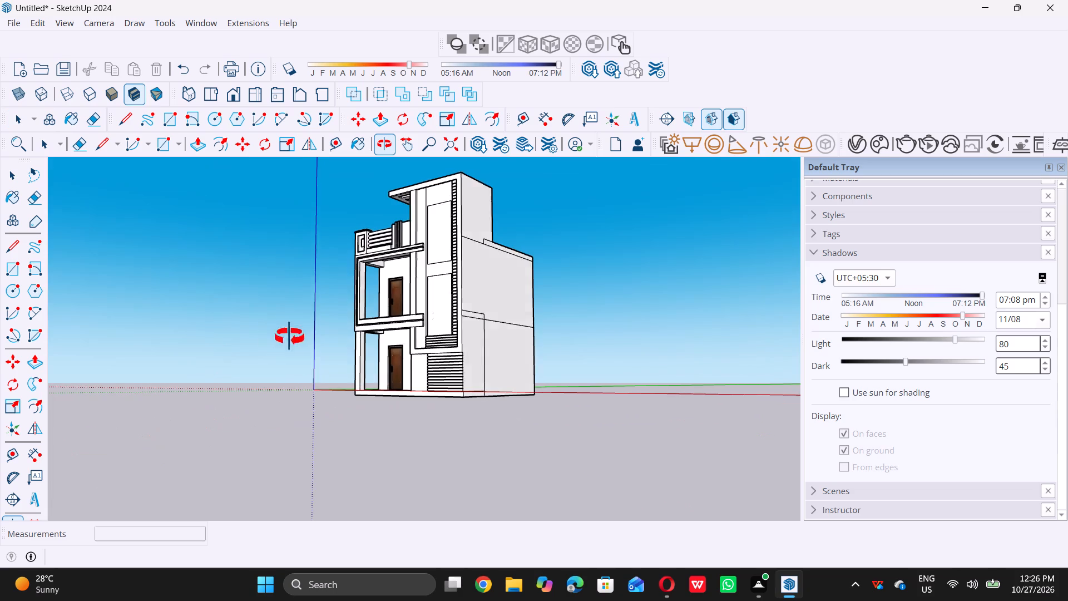
{"action": "middle_click_drag", "start_coordinate": [289, 337], "coordinate": [338, 363]}
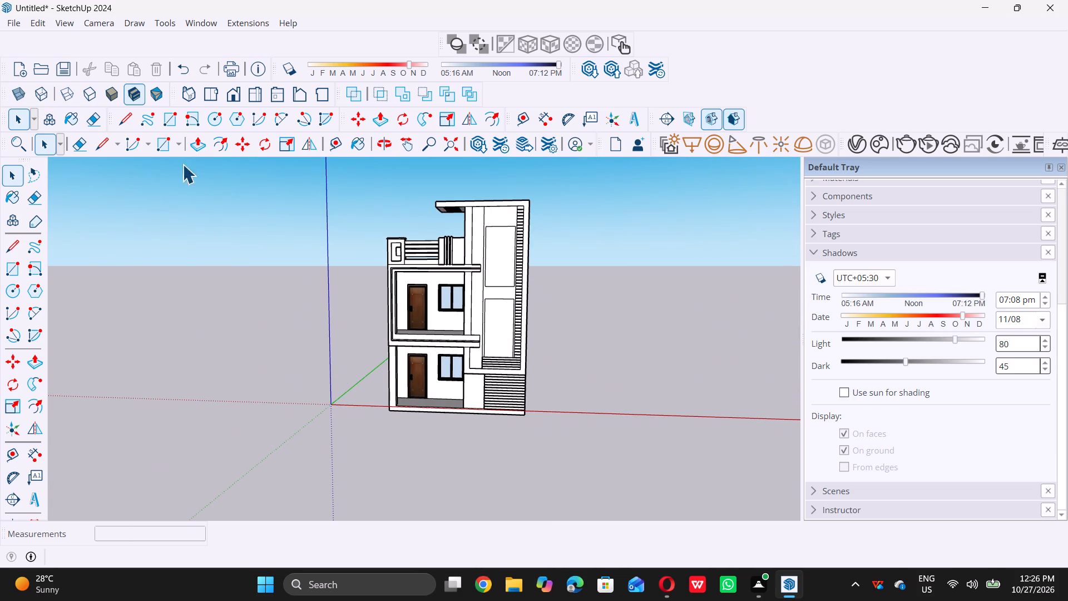
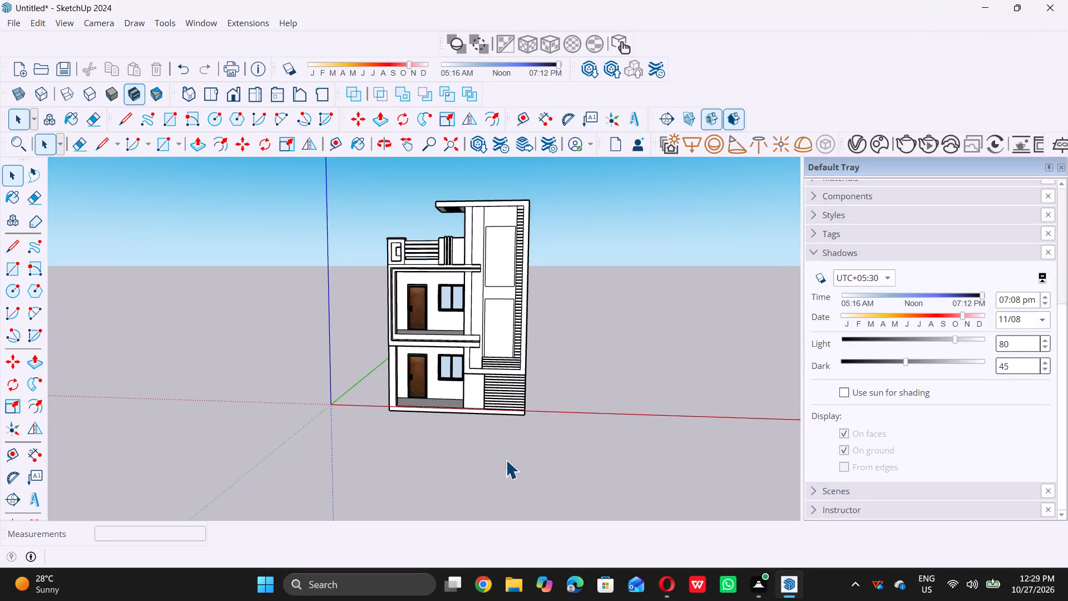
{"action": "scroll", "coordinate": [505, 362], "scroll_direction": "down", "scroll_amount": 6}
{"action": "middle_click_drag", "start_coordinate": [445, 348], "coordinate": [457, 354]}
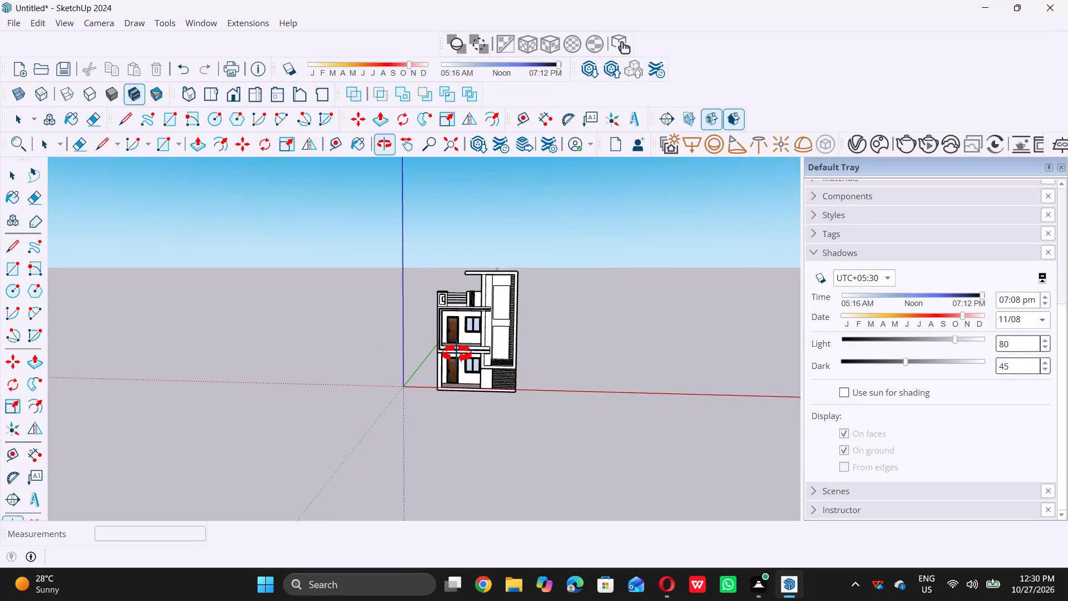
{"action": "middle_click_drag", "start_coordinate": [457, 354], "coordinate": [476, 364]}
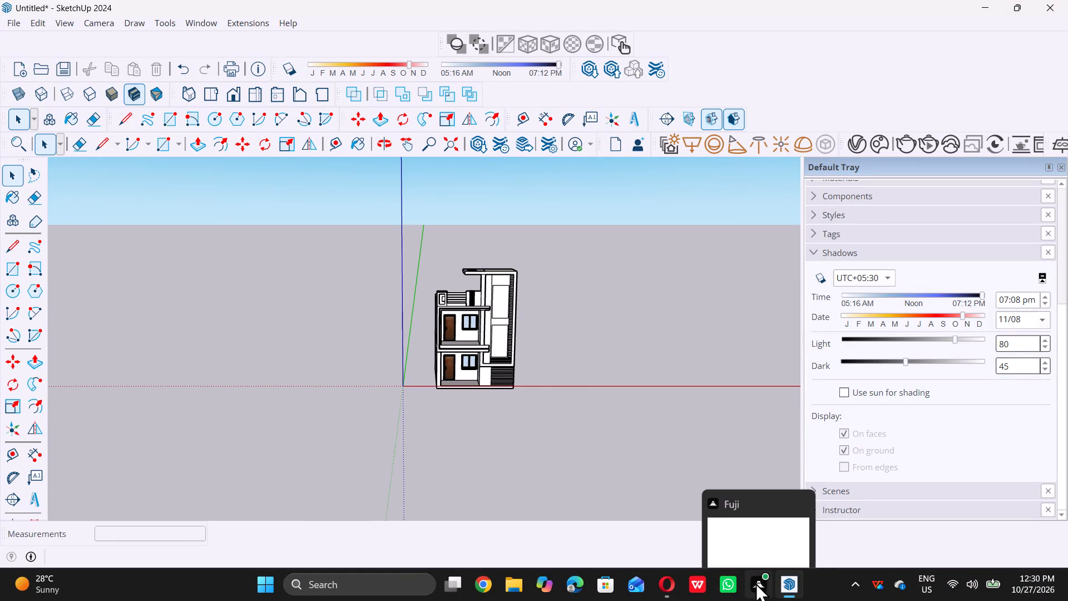
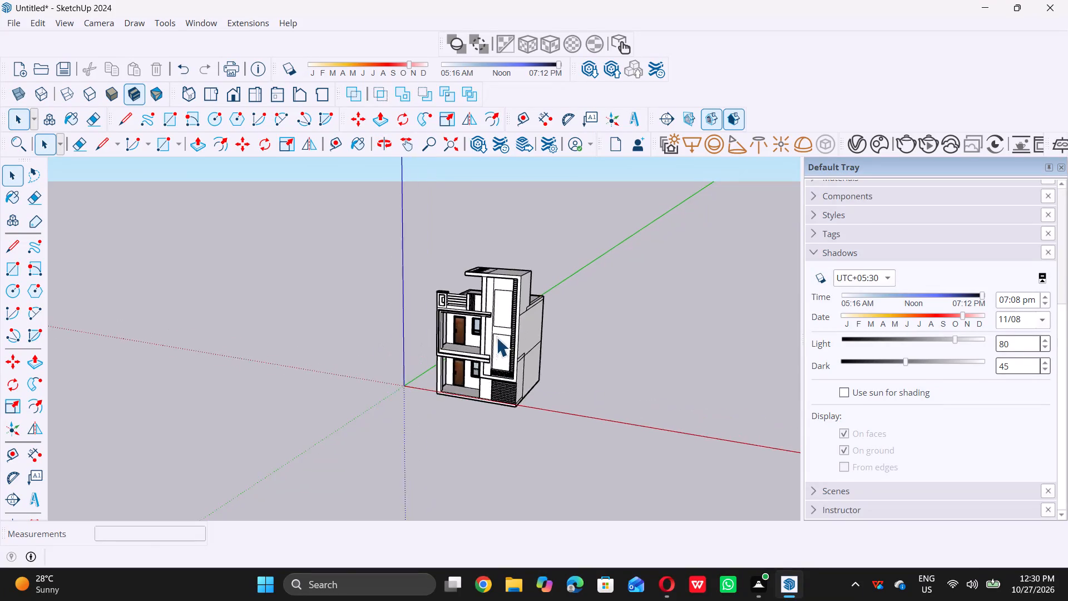
Examine the house model's front facade, side wall and ground-floor porch from several angles.
{"action": "scroll", "coordinate": [460, 303], "scroll_direction": "up", "scroll_amount": 5}
{"action": "scroll", "coordinate": [460, 303], "scroll_direction": "down", "scroll_amount": 6}
{"action": "middle_click_drag", "start_coordinate": [446, 329], "coordinate": [507, 341]}
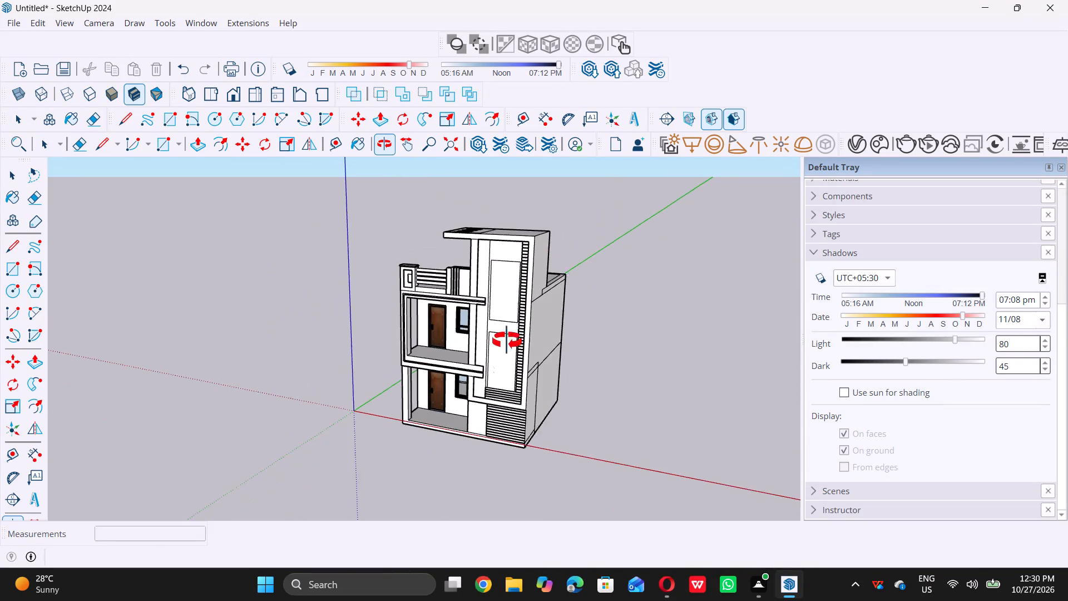
{"action": "middle_click_drag", "start_coordinate": [507, 341], "coordinate": [578, 325]}
{"action": "scroll", "coordinate": [542, 332], "scroll_direction": "up", "scroll_amount": 3}
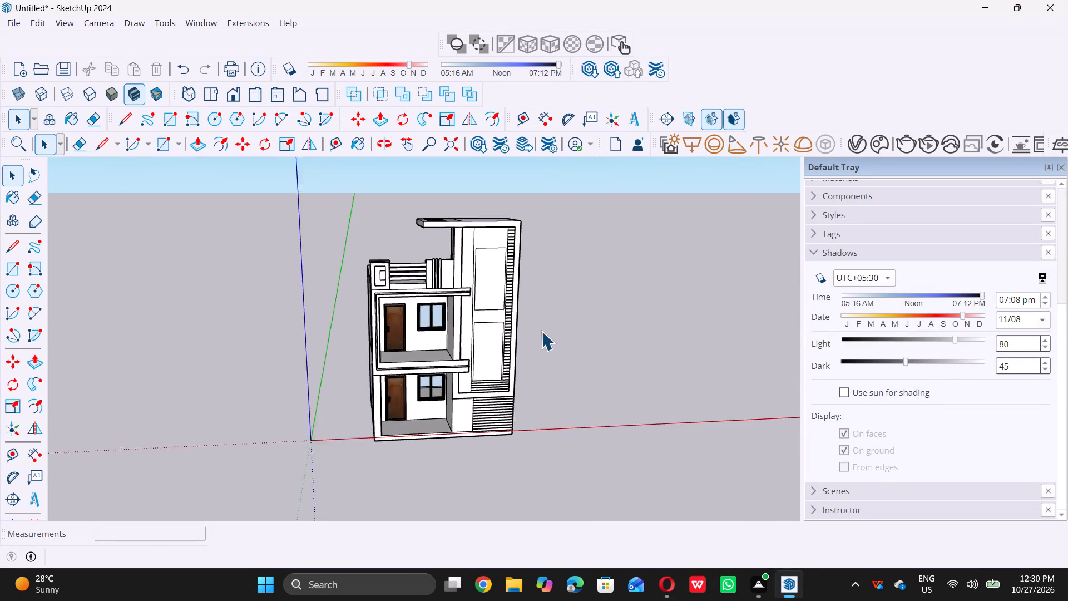
{"action": "scroll", "coordinate": [541, 331], "scroll_direction": "up", "scroll_amount": 2}
{"action": "scroll", "coordinate": [536, 342], "scroll_direction": "down", "scroll_amount": 5}
{"action": "middle_click_drag", "start_coordinate": [527, 373], "coordinate": [512, 354]}
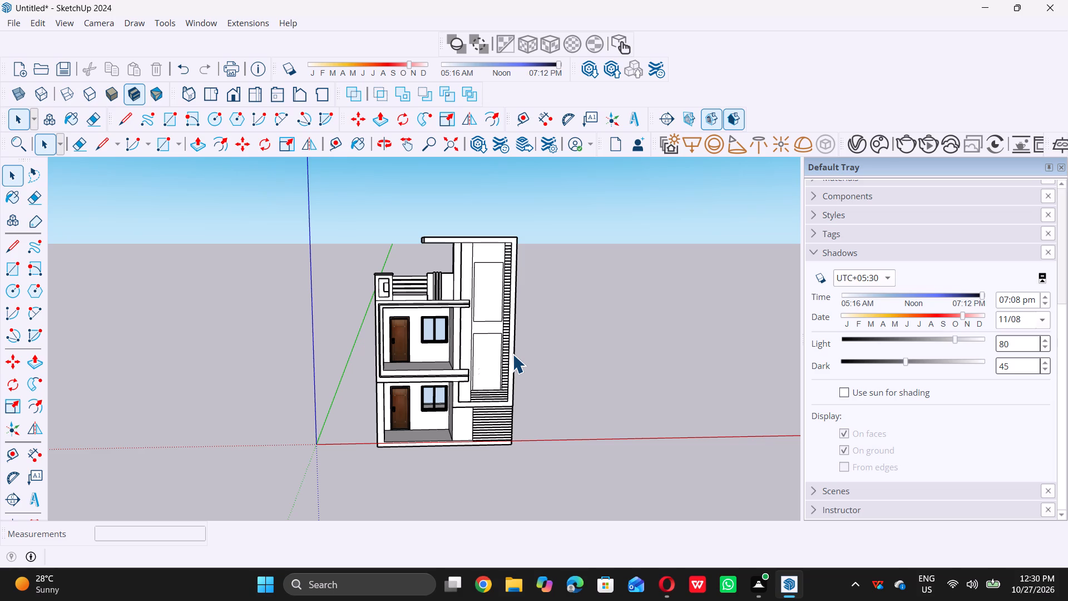
{"action": "scroll", "coordinate": [501, 343], "scroll_direction": "down", "scroll_amount": 4}
{"action": "middle_click_drag", "start_coordinate": [497, 343], "coordinate": [459, 347]}
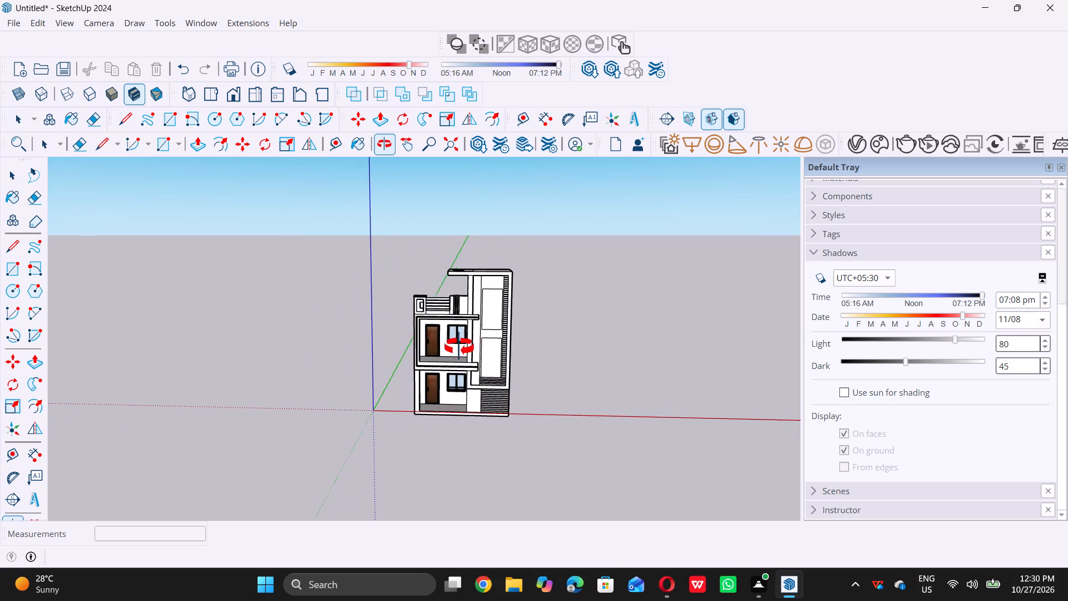
{"action": "middle_click_drag", "start_coordinate": [459, 347], "coordinate": [458, 347]}
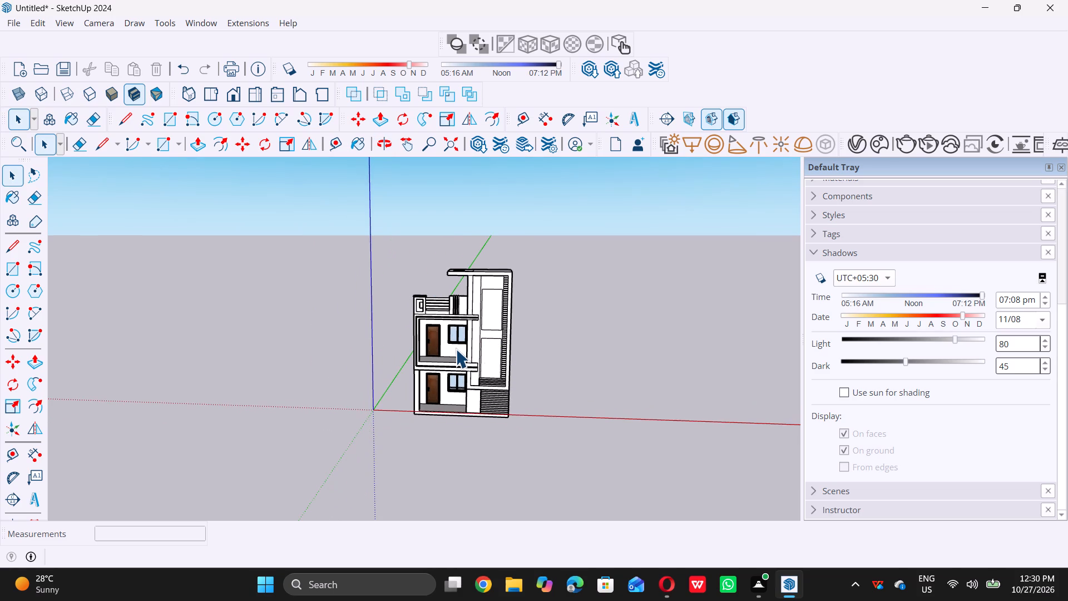
{"action": "scroll", "coordinate": [454, 349], "scroll_direction": "down", "scroll_amount": 2}
{"action": "middle_click_drag", "start_coordinate": [450, 352], "coordinate": [437, 358]}
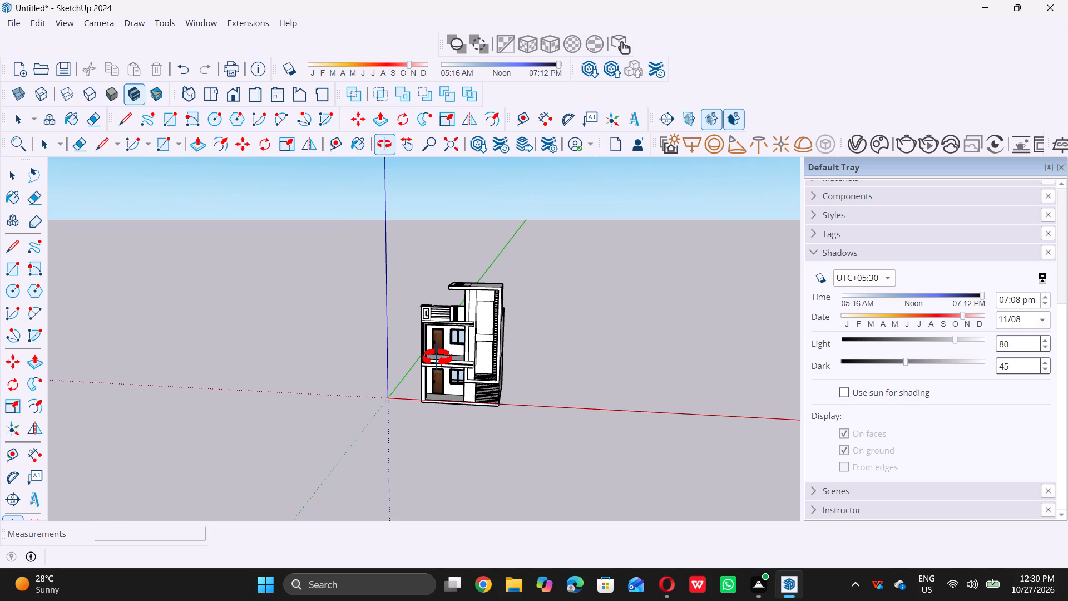
{"action": "middle_click_drag", "start_coordinate": [437, 358], "coordinate": [432, 357]}
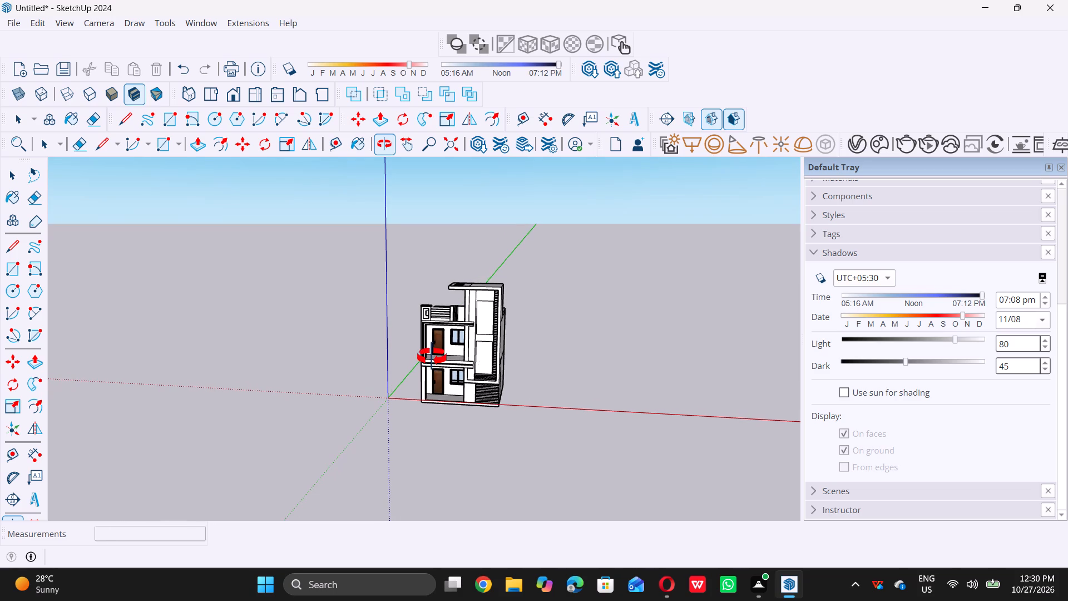
{"action": "middle_click_drag", "start_coordinate": [432, 357], "coordinate": [437, 357]}
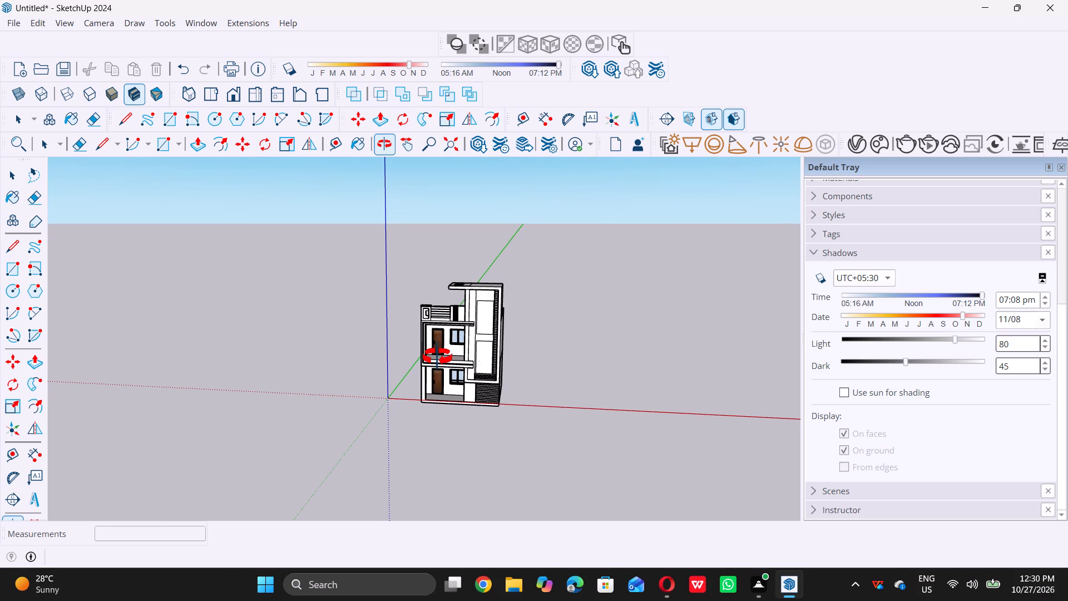
{"action": "middle_click_drag", "start_coordinate": [437, 357], "coordinate": [433, 356]}
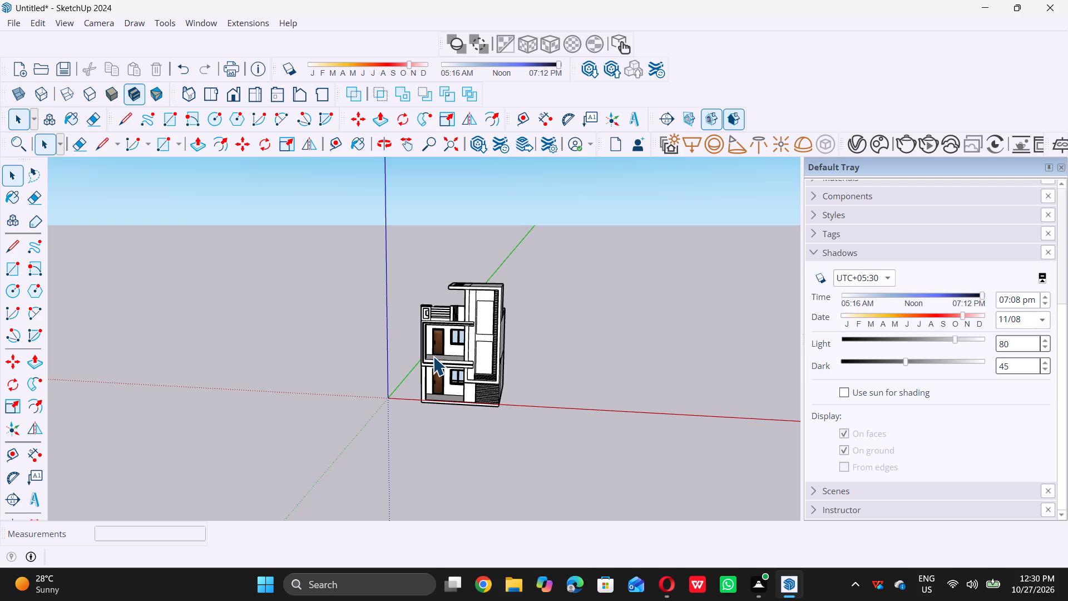
{"action": "scroll", "coordinate": [421, 370], "scroll_direction": "down", "scroll_amount": 5}
{"action": "middle_click_drag", "start_coordinate": [412, 347], "coordinate": [423, 343]}
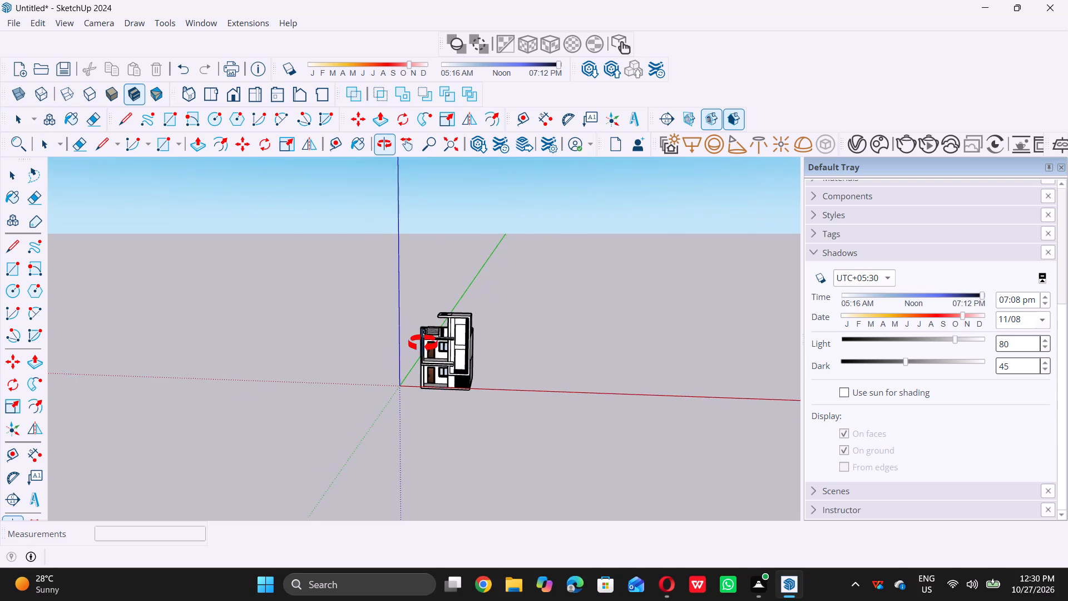
{"action": "middle_click_drag", "start_coordinate": [423, 343], "coordinate": [376, 322]}
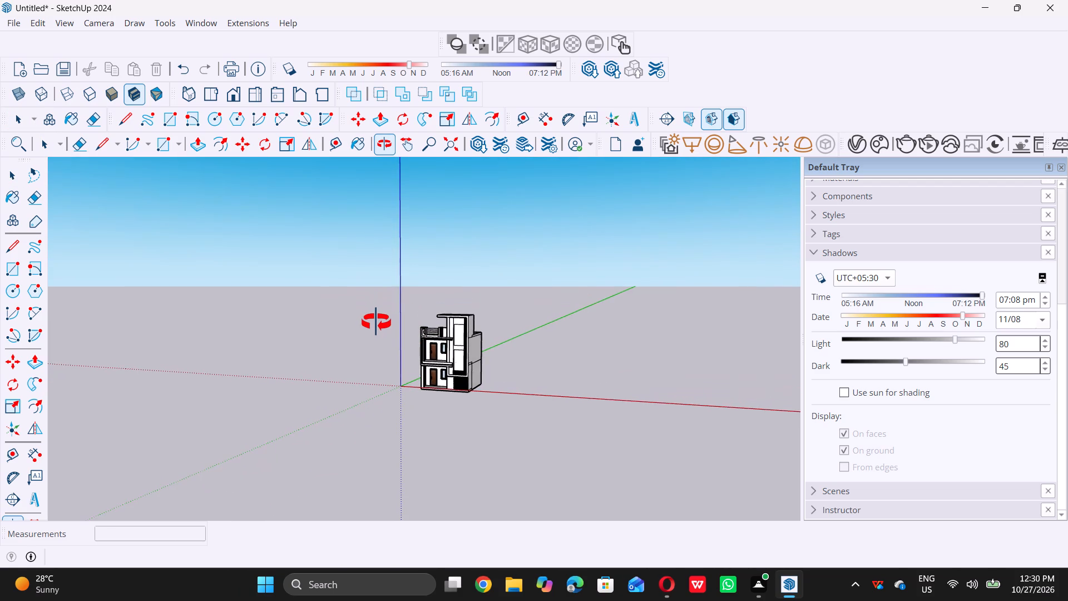
{"action": "middle_click_drag", "start_coordinate": [376, 322], "coordinate": [354, 304]}
{"action": "scroll", "coordinate": [480, 362], "scroll_direction": "up", "scroll_amount": 6}
{"action": "scroll", "coordinate": [425, 355], "scroll_direction": "up", "scroll_amount": 5}
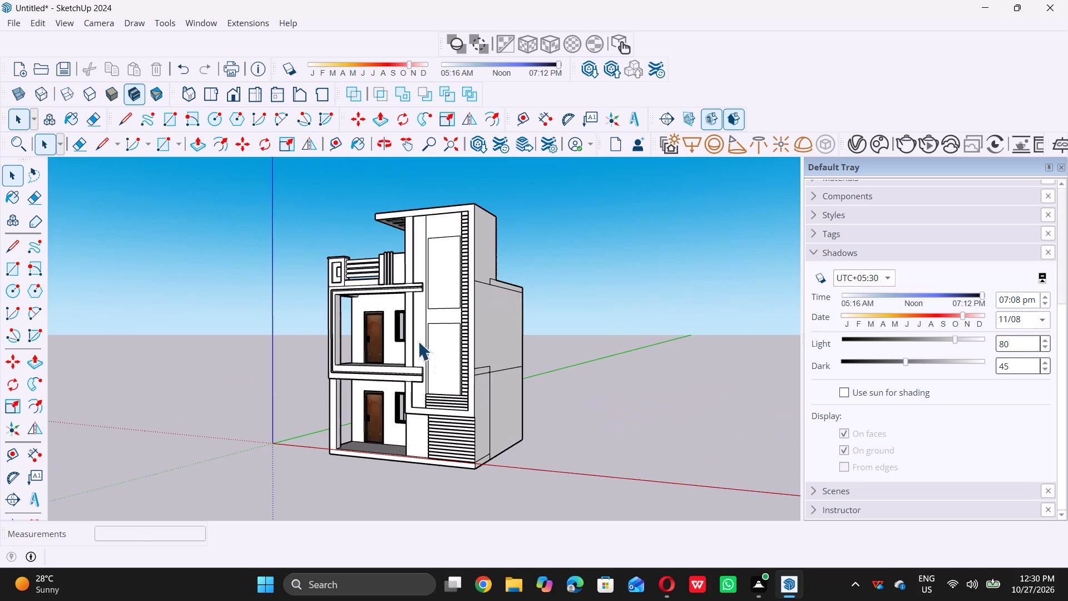
{"action": "scroll", "coordinate": [404, 331], "scroll_direction": "down", "scroll_amount": 4}
{"action": "middle_click_drag", "start_coordinate": [389, 334], "coordinate": [483, 324]}
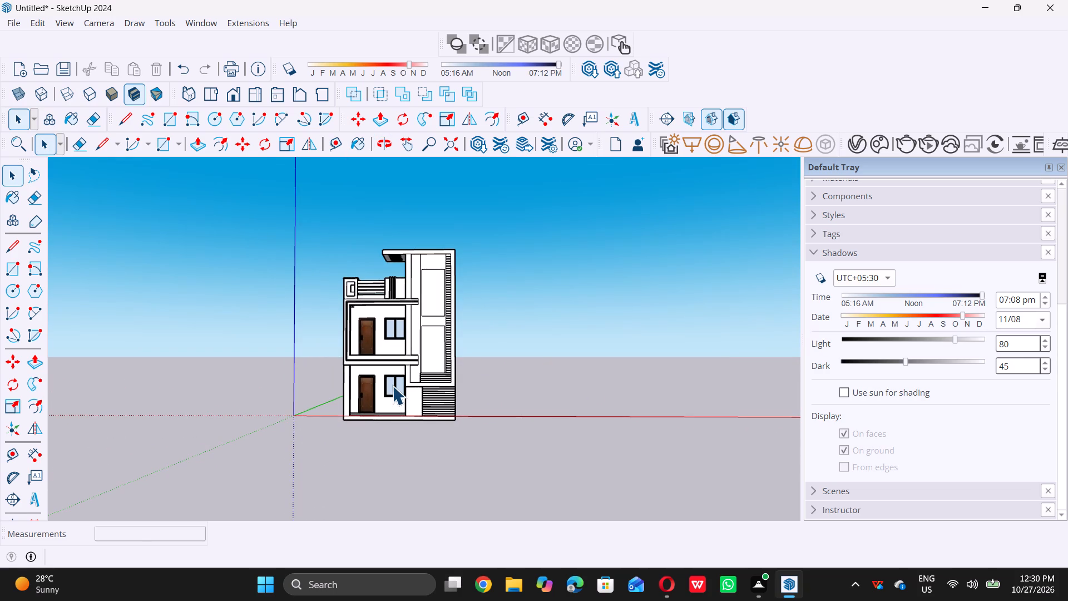
{"action": "scroll", "coordinate": [420, 371], "scroll_direction": "down", "scroll_amount": 4}
{"action": "middle_click_drag", "start_coordinate": [342, 395], "coordinate": [455, 402]}
{"action": "scroll", "coordinate": [417, 380], "scroll_direction": "up", "scroll_amount": 6}
{"action": "scroll", "coordinate": [368, 362], "scroll_direction": "up", "scroll_amount": 7}
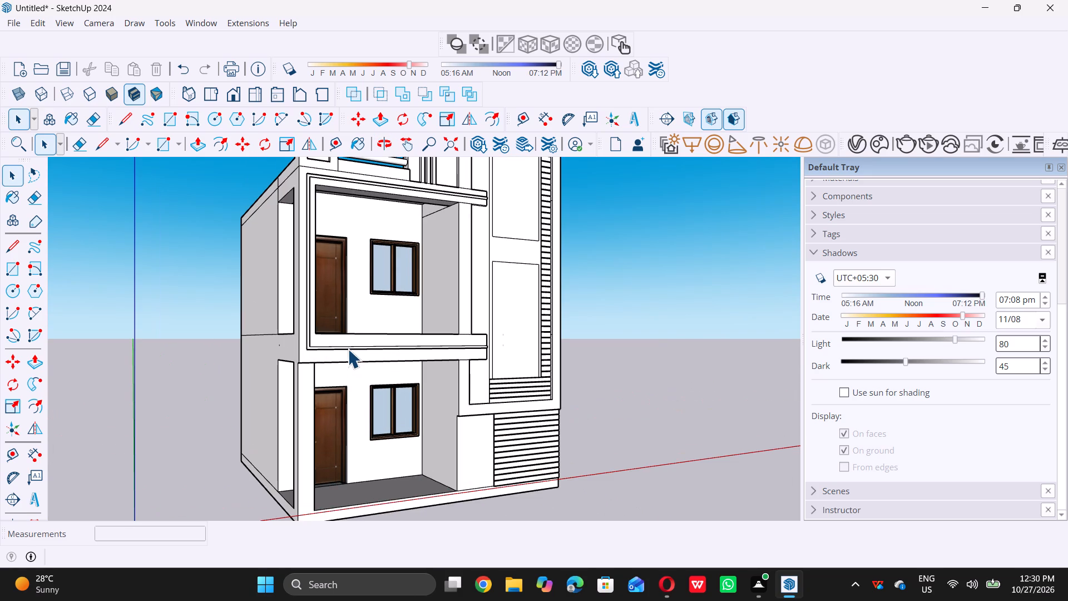
{"action": "scroll", "coordinate": [304, 439], "scroll_direction": "down", "scroll_amount": 5}
{"action": "scroll", "coordinate": [299, 392], "scroll_direction": "up", "scroll_amount": 3}
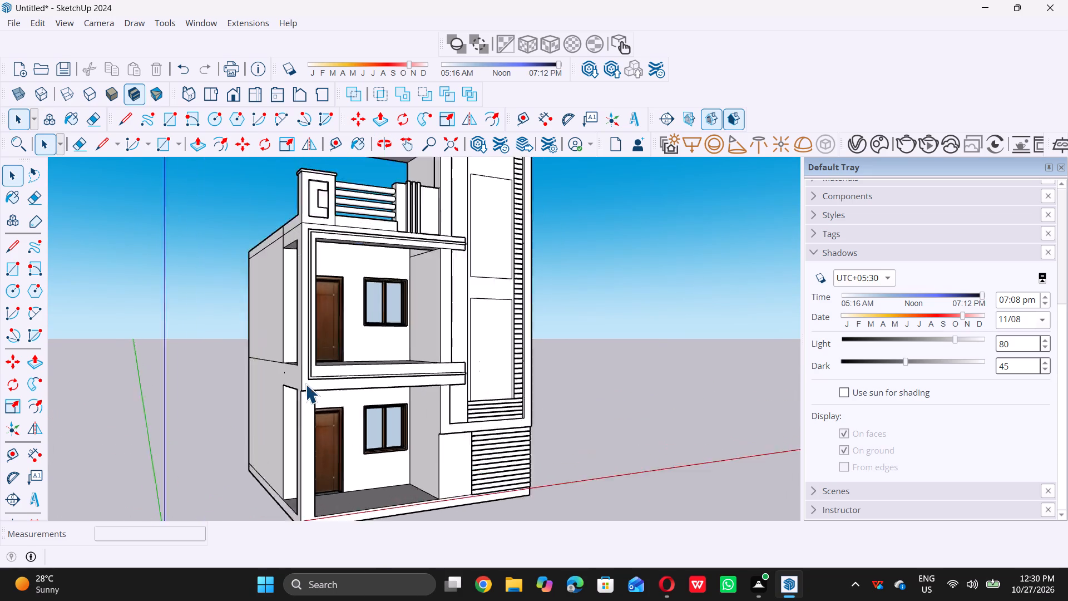
{"action": "scroll", "coordinate": [305, 384], "scroll_direction": "up", "scroll_amount": 7}
{"action": "middle_click_drag", "start_coordinate": [310, 373], "coordinate": [432, 377]}
{"action": "scroll", "coordinate": [439, 382], "scroll_direction": "up", "scroll_amount": 6}
{"action": "scroll", "coordinate": [432, 364], "scroll_direction": "down", "scroll_amount": 14}
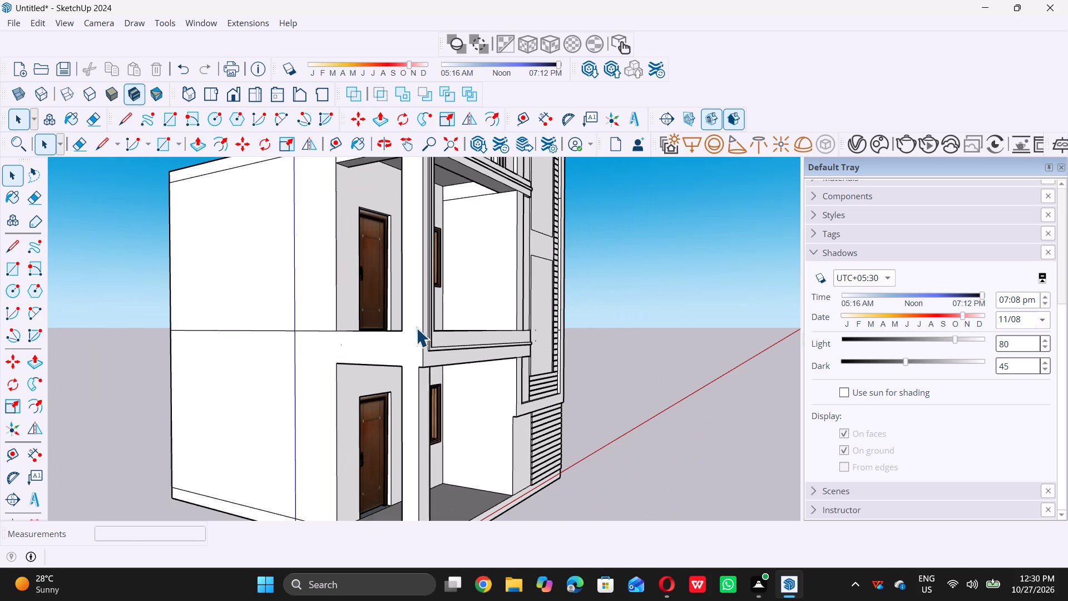
{"action": "scroll", "coordinate": [418, 327], "scroll_direction": "down", "scroll_amount": 3}
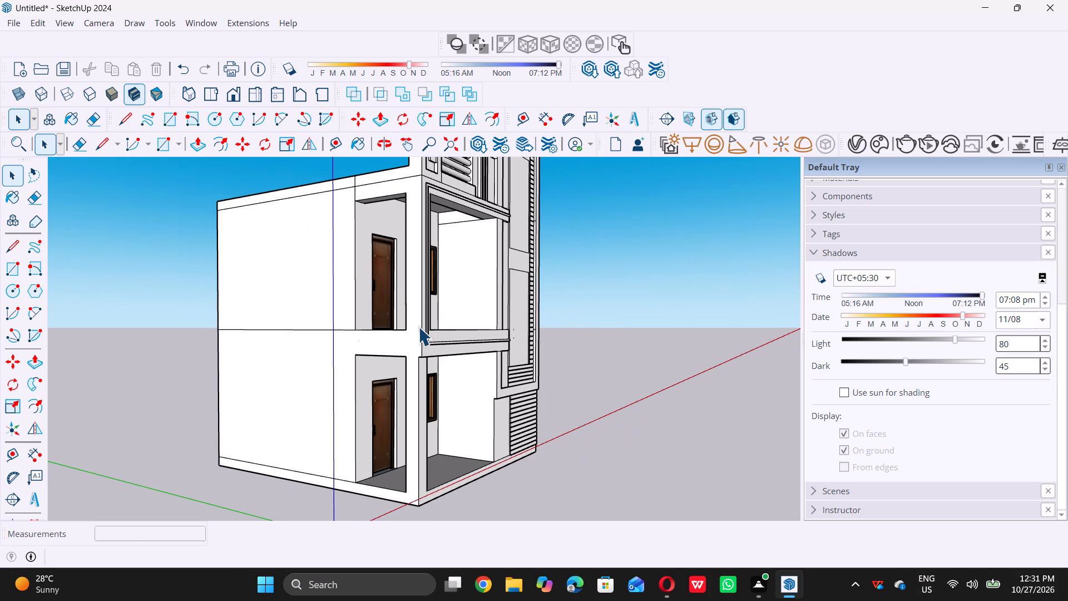
{"action": "scroll", "coordinate": [418, 327], "scroll_direction": "down", "scroll_amount": 3}
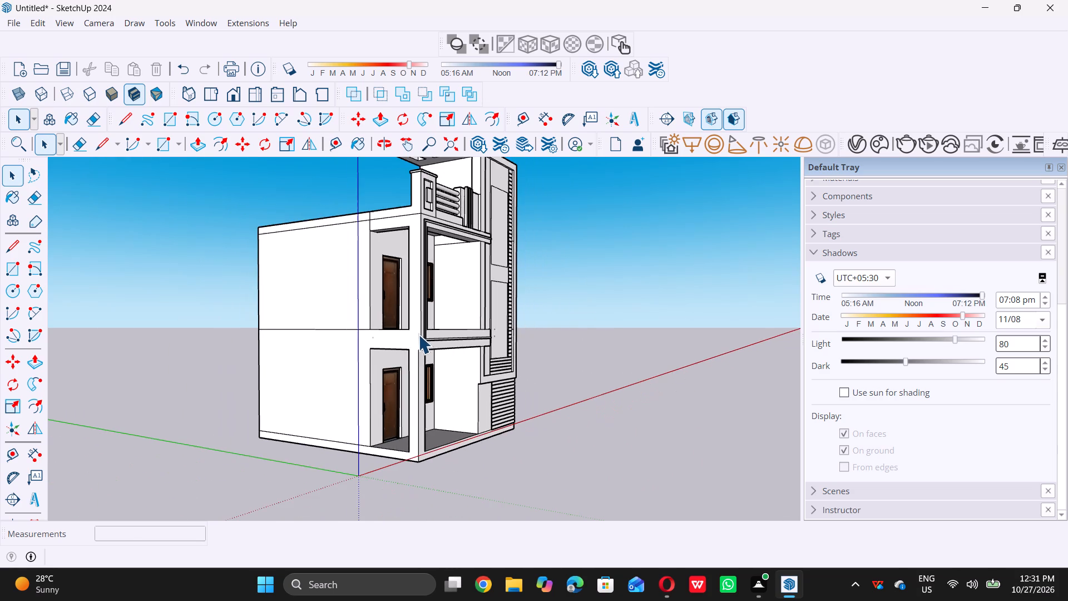
Place a horizontal guide line about 4' 2 5/8" above the front edge of the ground-floor porch, across the corner column.
{"action": "middle_click_drag", "start_coordinate": [409, 346], "coordinate": [369, 370]}
{"action": "scroll", "coordinate": [380, 392], "scroll_direction": "up", "scroll_amount": 5}
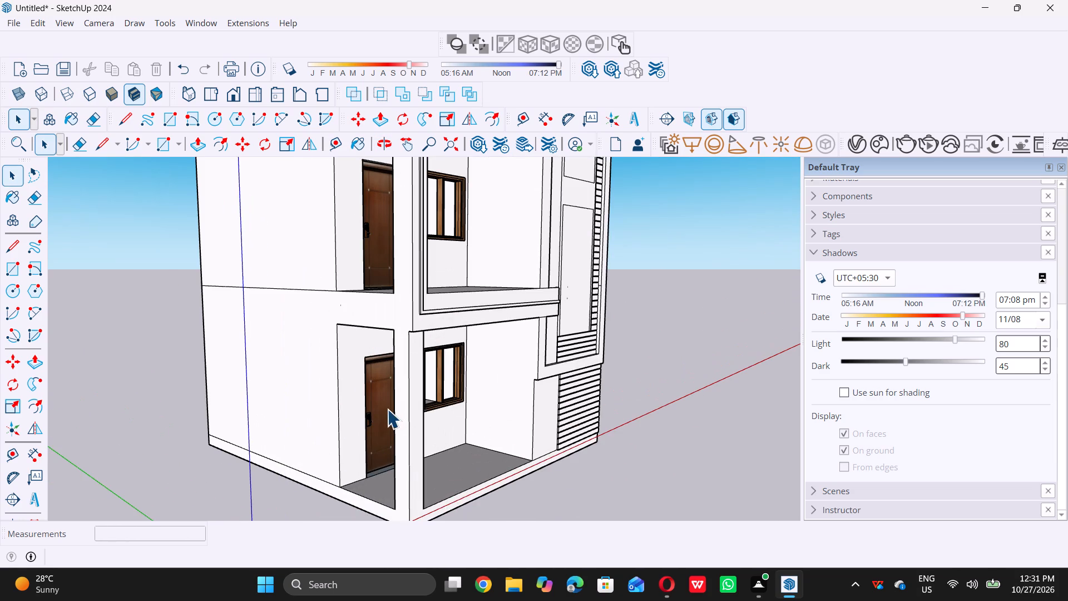
{"action": "key", "text": "t"}
{"action": "scroll", "coordinate": [387, 410], "scroll_direction": "down", "scroll_amount": 4}
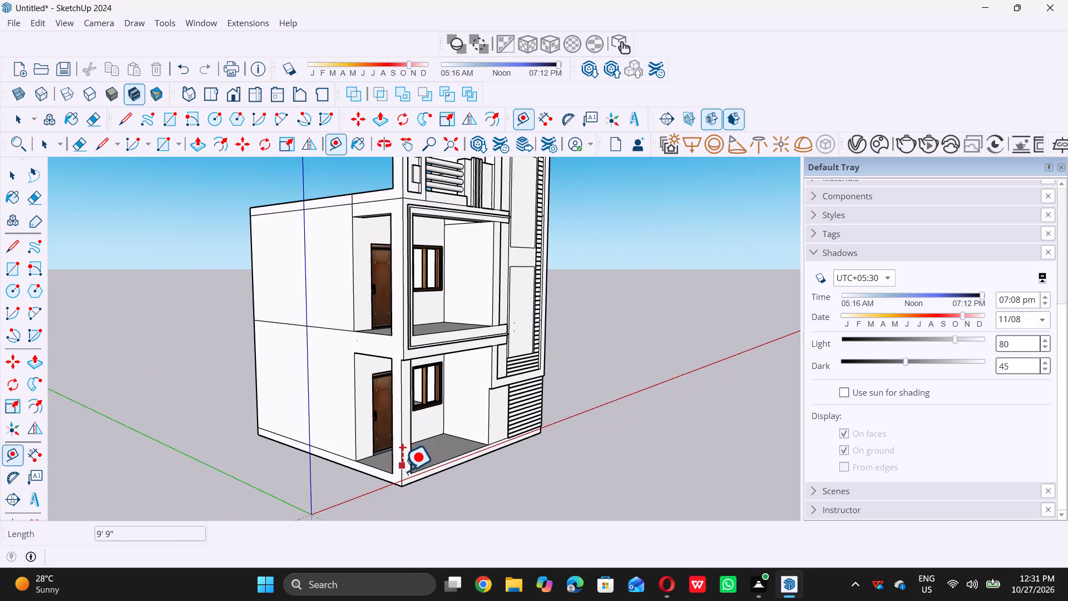
{"action": "scroll", "coordinate": [402, 471], "scroll_direction": "up", "scroll_amount": 8}
{"action": "left_click", "coordinate": [429, 474]}
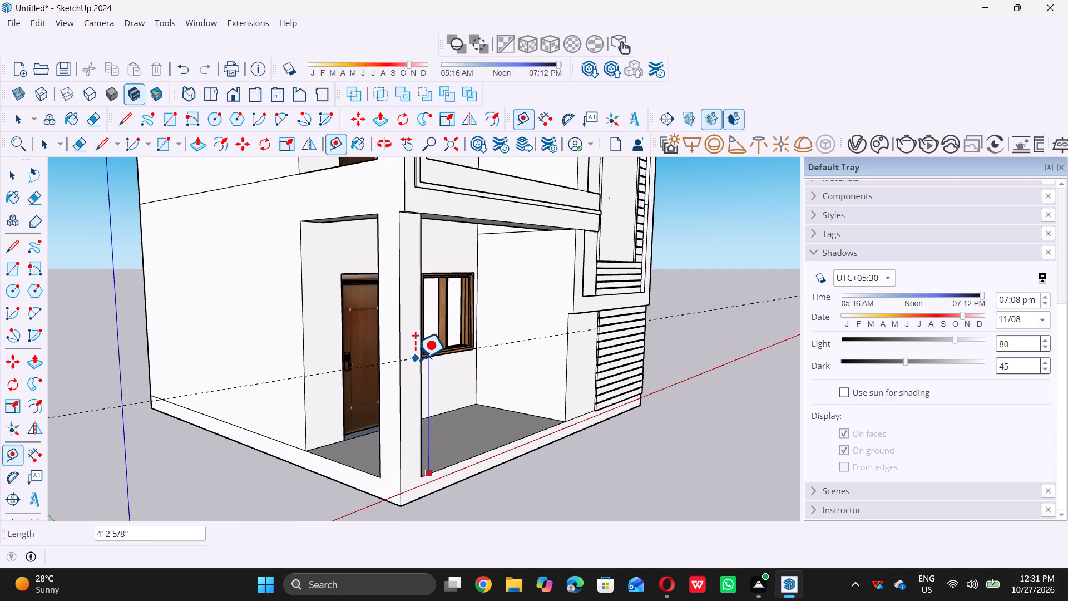
{"action": "left_click", "coordinate": [415, 359]}
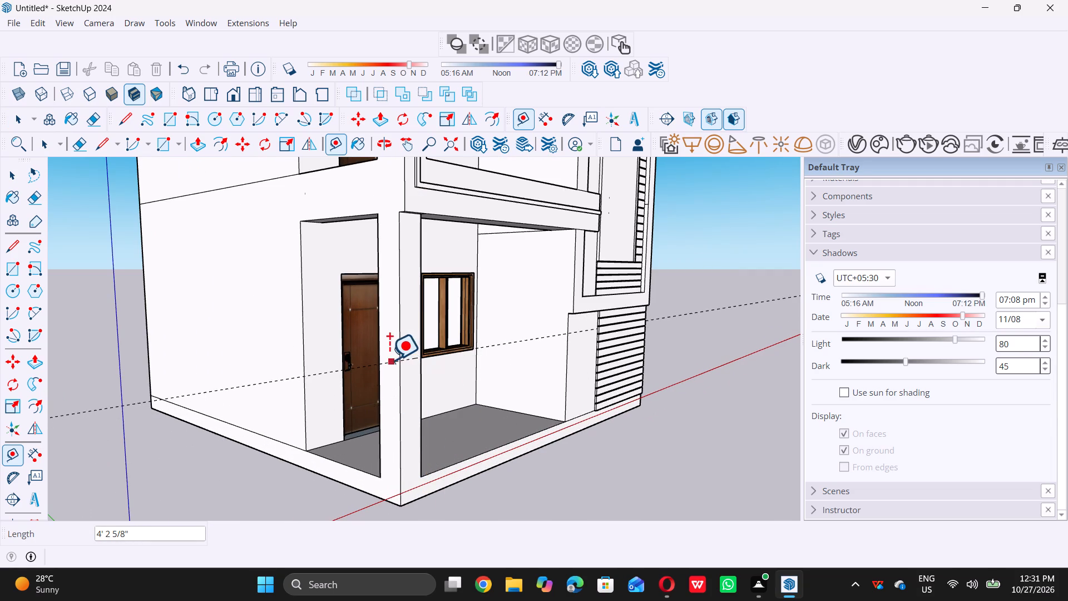
Place a second horizontal guide line about 4' 2 1/4" above the porch's side floor edge, crossing the first at the corner column.
{"action": "middle_click_drag", "start_coordinate": [359, 344], "coordinate": [441, 362]}
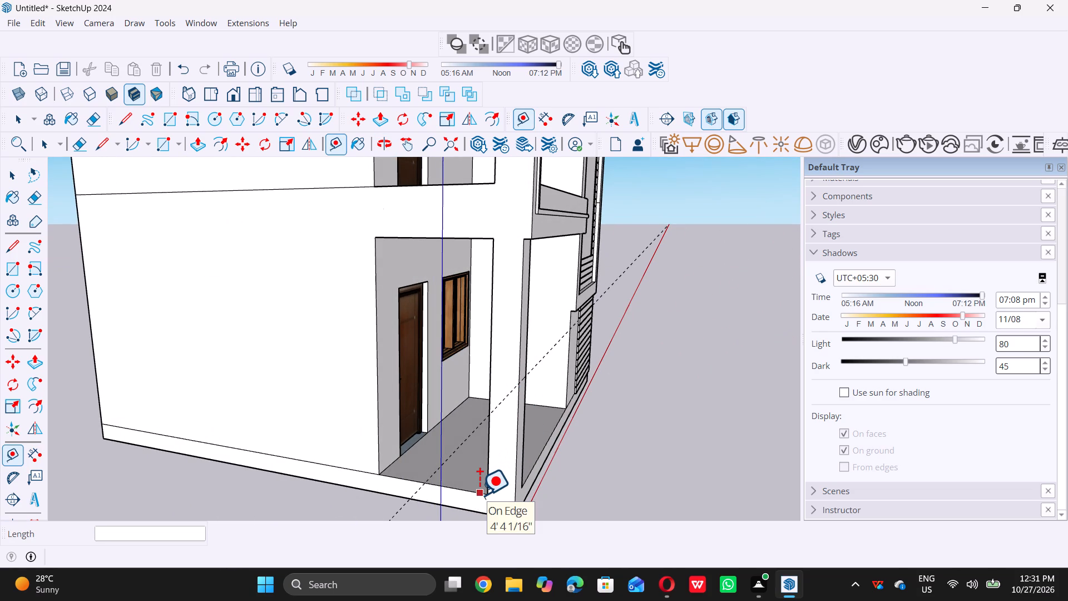
{"action": "left_click", "coordinate": [479, 495]}
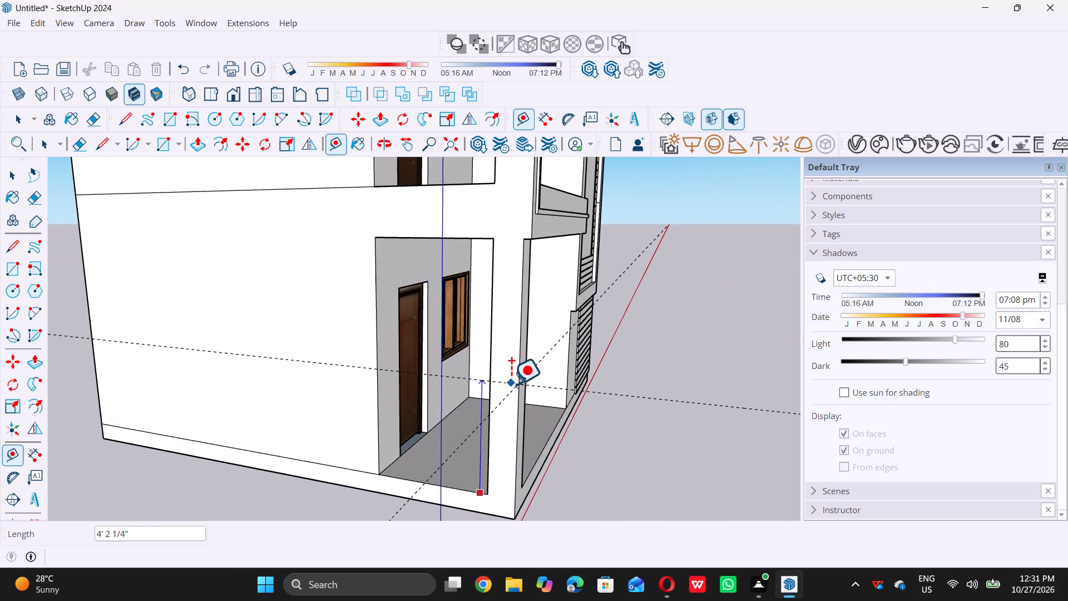
{"action": "left_click", "coordinate": [513, 383]}
Draw a 1' line along the guide across the front face of the ground-floor corner column.
{"action": "middle_click_drag", "start_coordinate": [535, 381], "coordinate": [198, 362]}
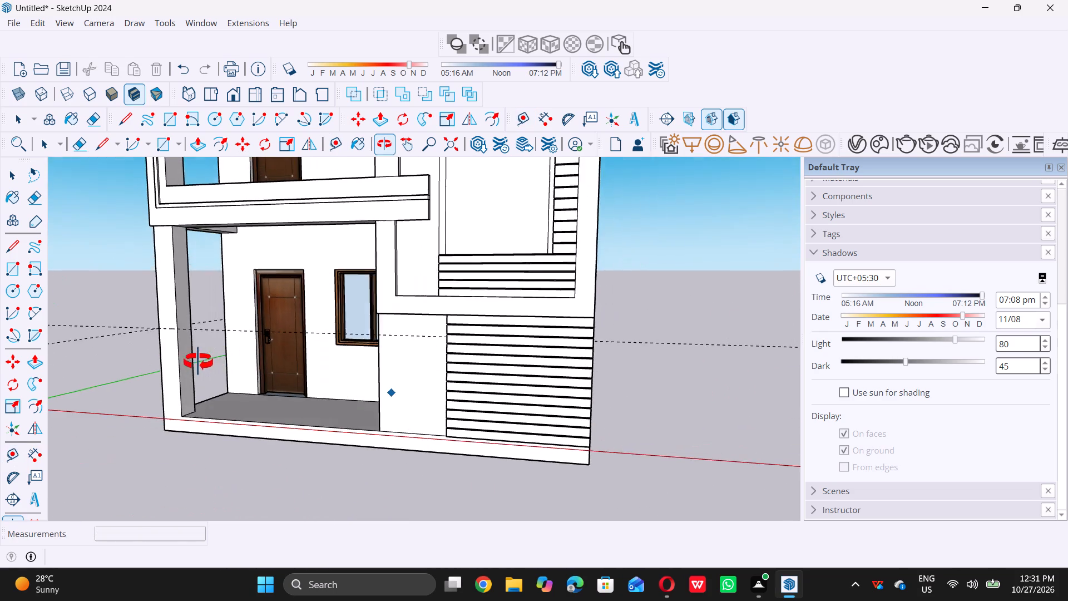
{"action": "middle_click_drag", "start_coordinate": [198, 362], "coordinate": [196, 361]}
{"action": "key", "text": "space"}
{"action": "scroll", "coordinate": [205, 403], "scroll_direction": "down", "scroll_amount": 4}
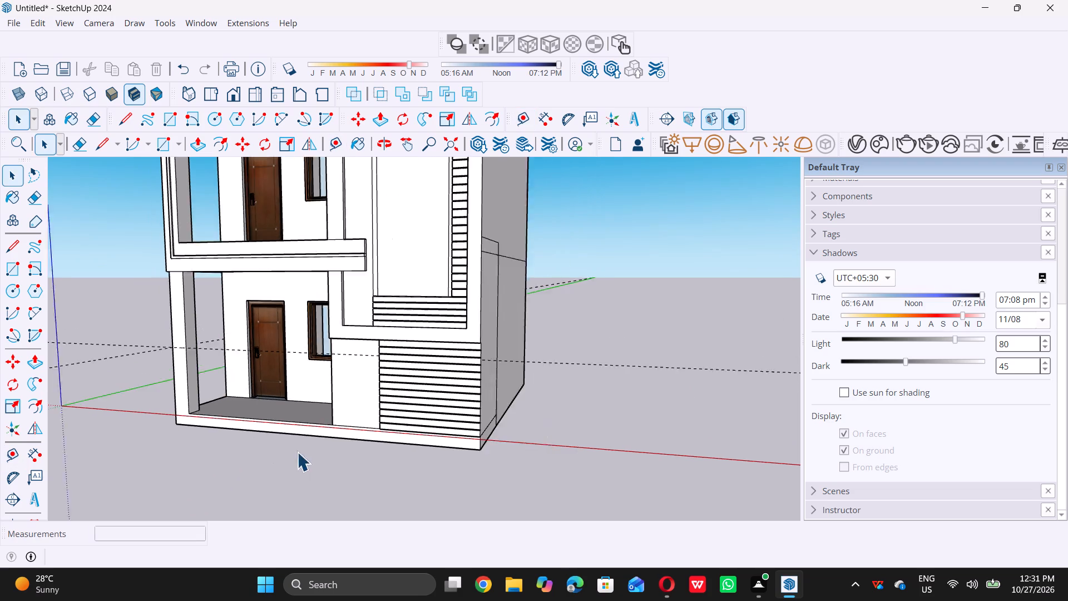
{"action": "middle_click_drag", "start_coordinate": [297, 452], "coordinate": [437, 397]}
{"action": "scroll", "coordinate": [111, 338], "scroll_direction": "up", "scroll_amount": 6}
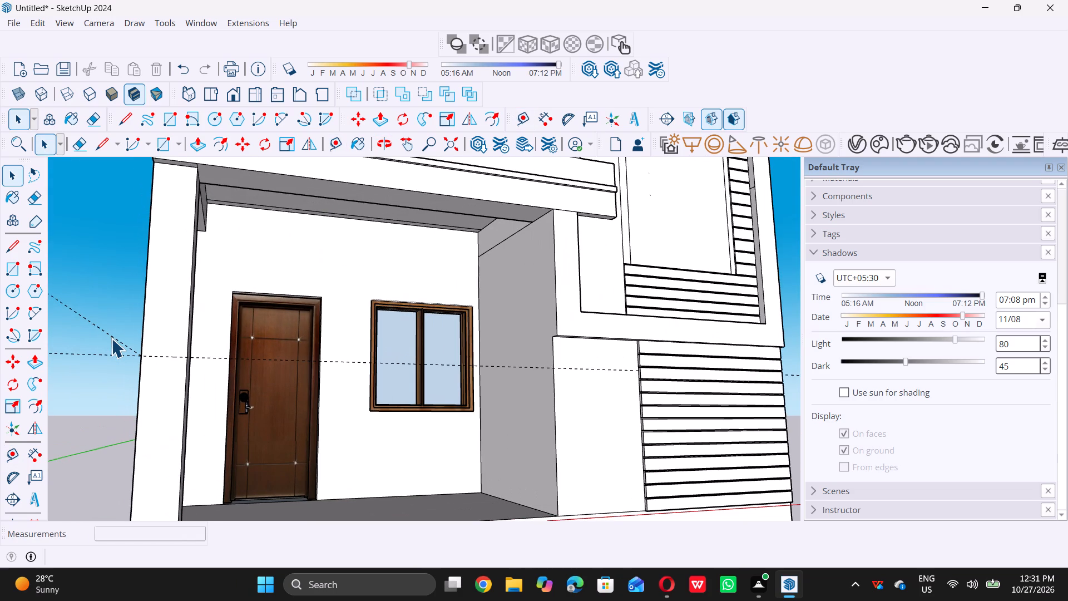
{"action": "key", "text": "l"}
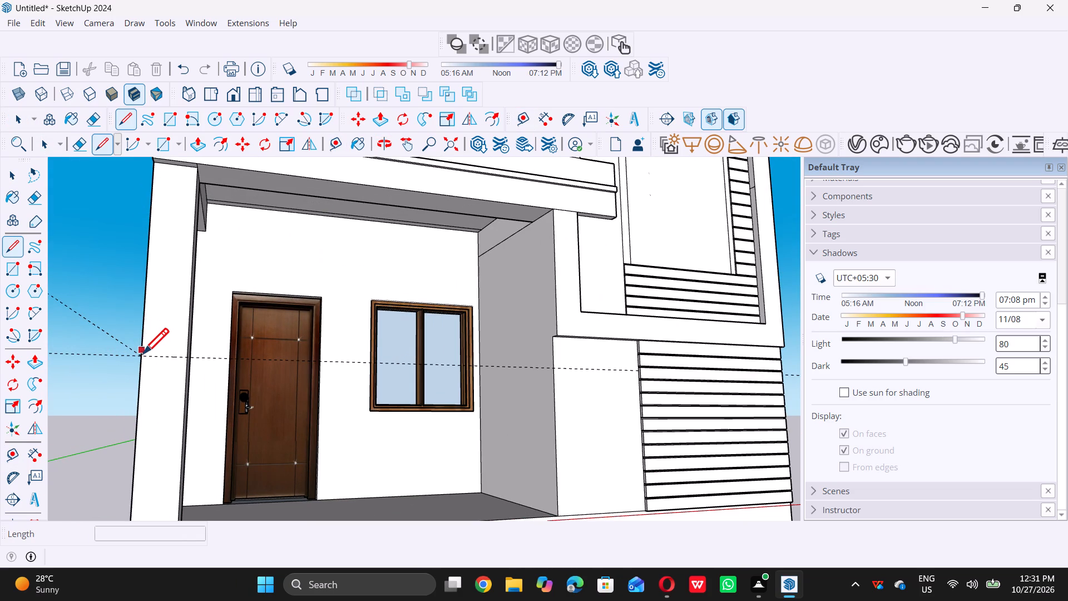
{"action": "left_click", "coordinate": [143, 354]}
{"action": "left_click", "coordinate": [189, 358]}
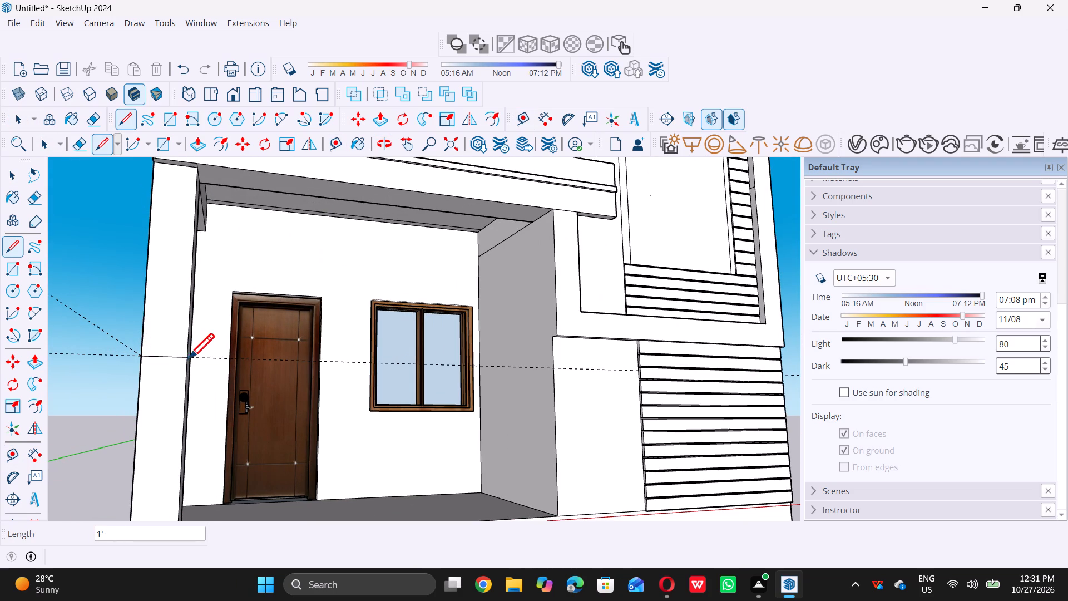
Draw a line along the side guide across the outer side face of the ground-floor corner column.
{"action": "middle_click_drag", "start_coordinate": [136, 369], "coordinate": [347, 400]}
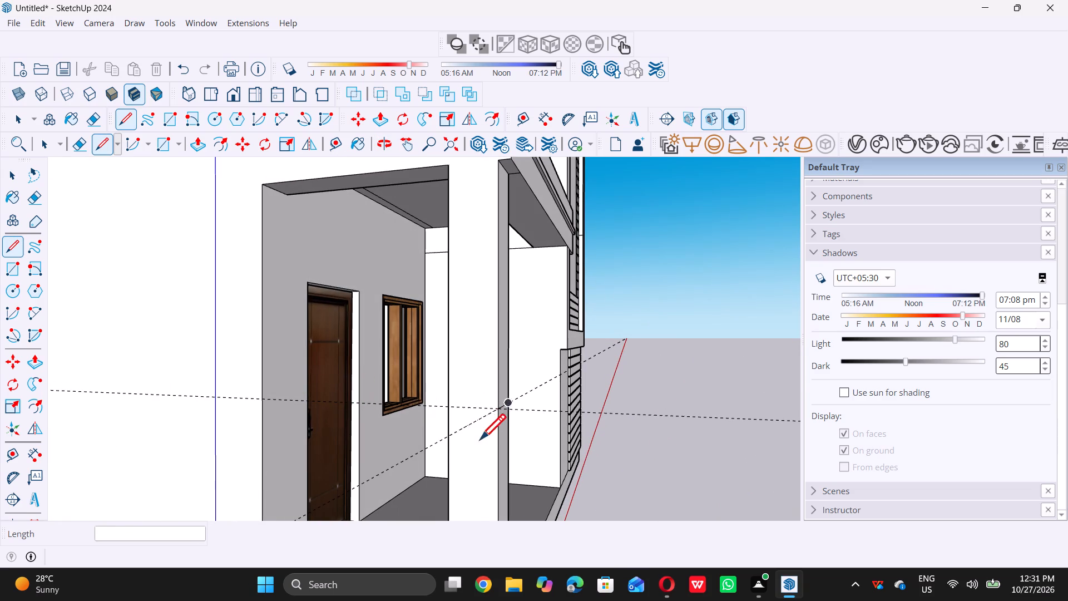
{"action": "left_click", "coordinate": [501, 410]}
{"action": "left_click", "coordinate": [449, 404]}
Draw a line at guide height across the corner column's inner face, on the porch side.
{"action": "scroll", "coordinate": [586, 395], "scroll_direction": "down", "scroll_amount": 1}
{"action": "middle_click_drag", "start_coordinate": [572, 395], "coordinate": [514, 401]}
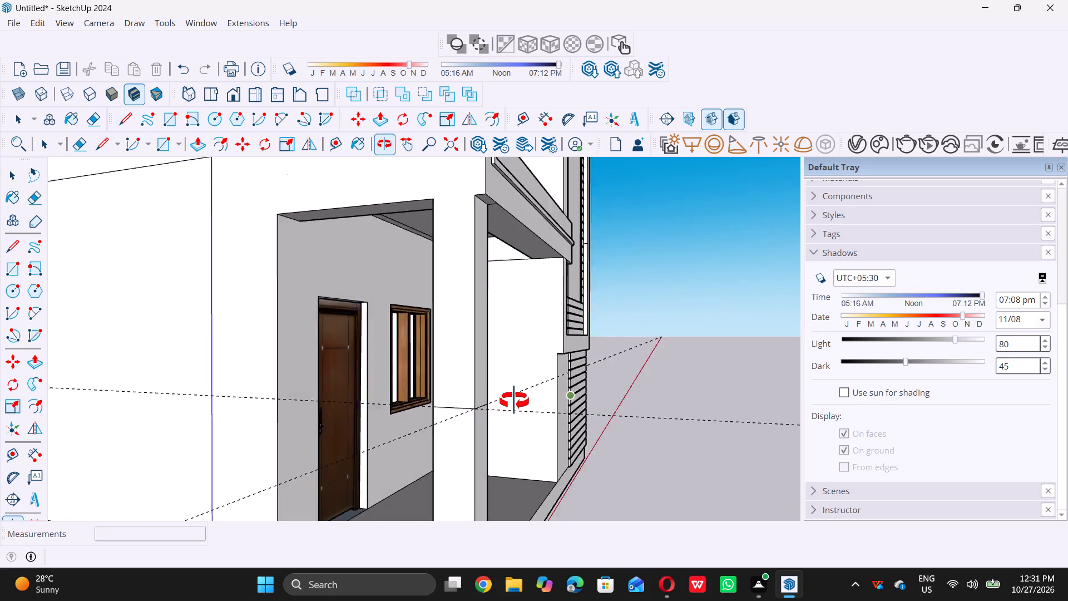
{"action": "middle_click_drag", "start_coordinate": [514, 401], "coordinate": [192, 393]}
{"action": "scroll", "coordinate": [125, 372], "scroll_direction": "up", "scroll_amount": 9}
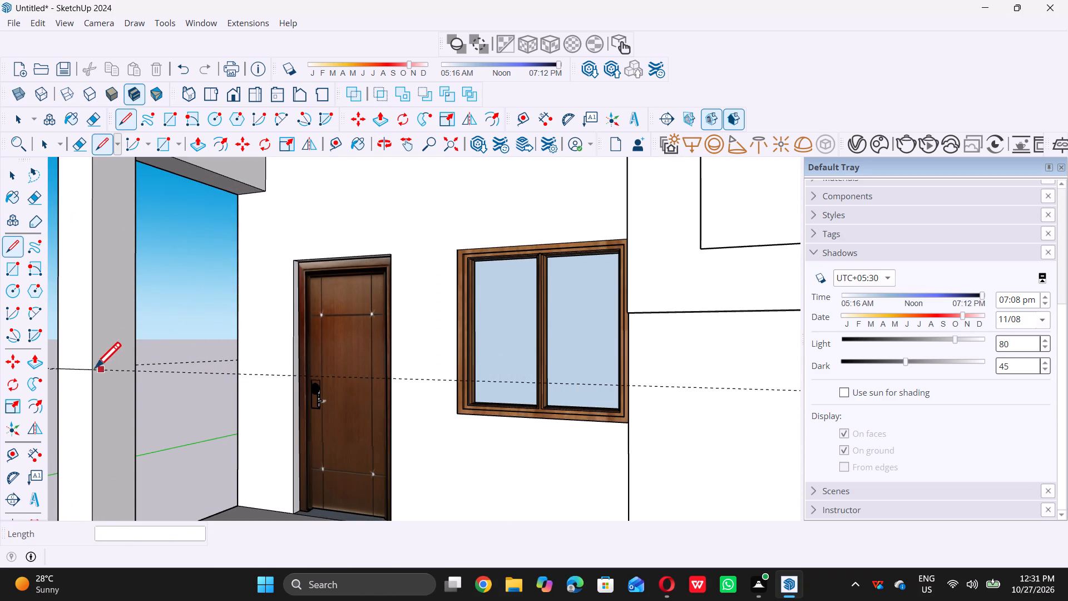
{"action": "left_click", "coordinate": [91, 367]}
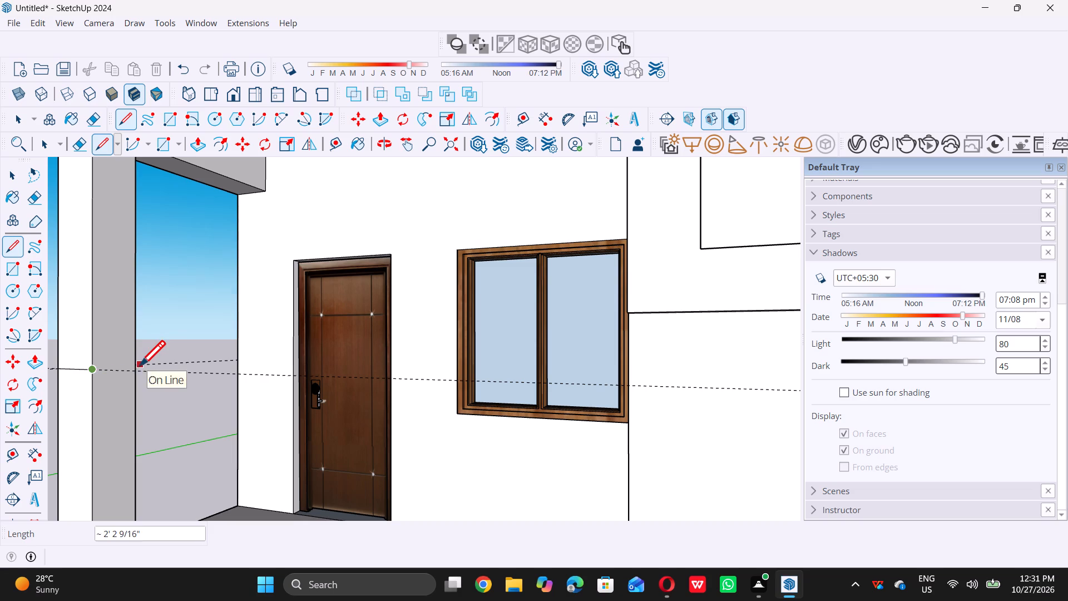
{"action": "left_click", "coordinate": [137, 366]}
{"action": "scroll", "coordinate": [163, 374], "scroll_direction": "down", "scroll_amount": 6}
{"action": "middle_click_drag", "start_coordinate": [95, 397], "coordinate": [266, 397]}
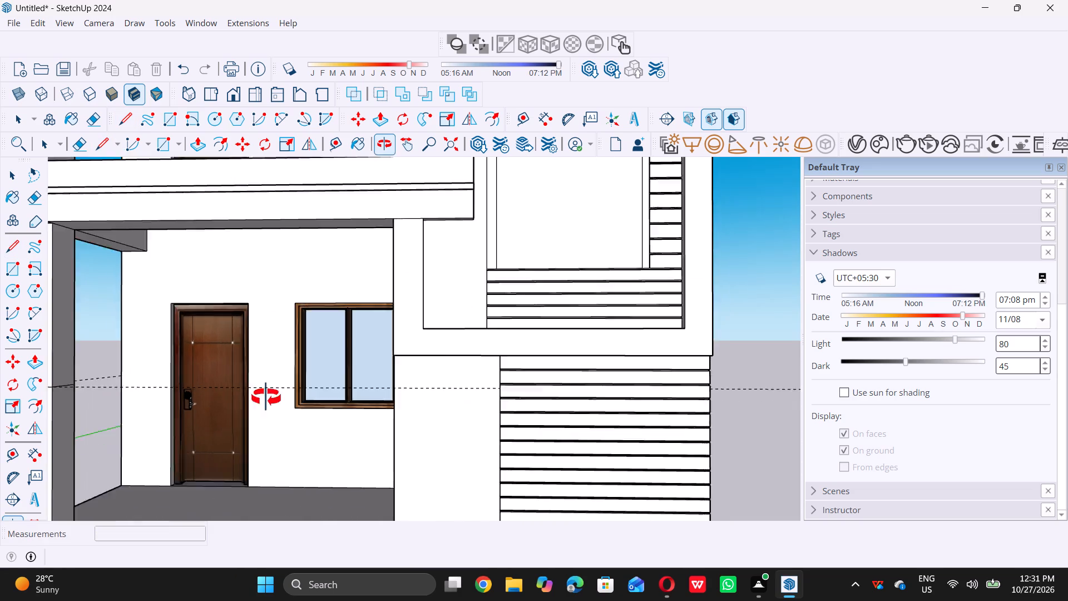
{"action": "middle_click_drag", "start_coordinate": [266, 397], "coordinate": [435, 399]}
{"action": "scroll", "coordinate": [434, 399], "scroll_direction": "down", "scroll_amount": 13}
{"action": "middle_click_drag", "start_coordinate": [365, 391], "coordinate": [504, 411]}
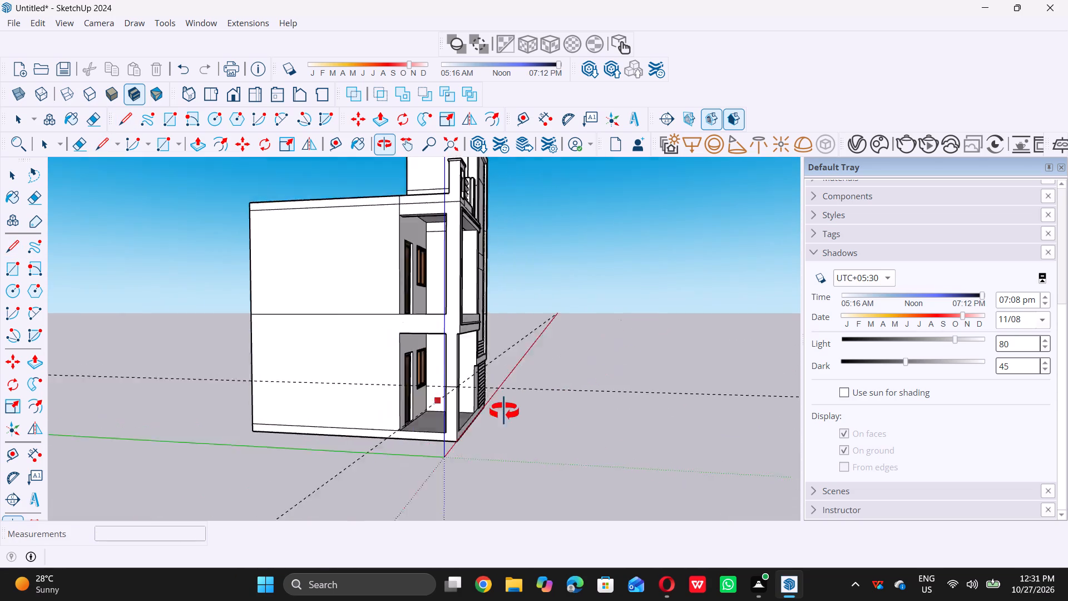
Draw a 1' line at guide height across the corner column's rear face, joining the lines on the adjacent faces.
{"action": "middle_click_drag", "start_coordinate": [504, 411], "coordinate": [545, 414]}
{"action": "scroll", "coordinate": [500, 393], "scroll_direction": "up", "scroll_amount": 16}
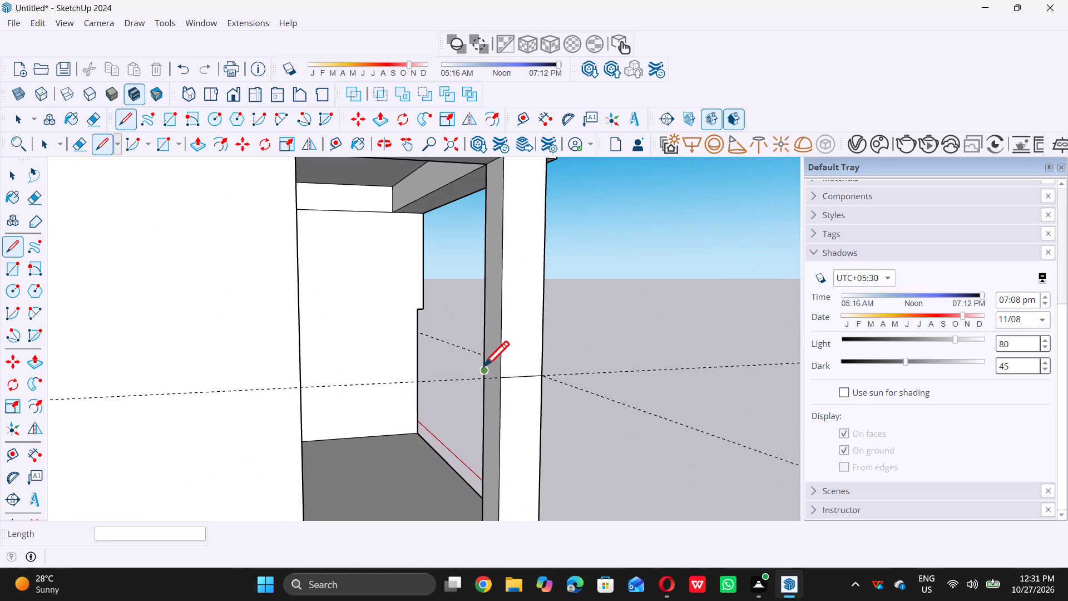
{"action": "left_click", "coordinate": [498, 376]}
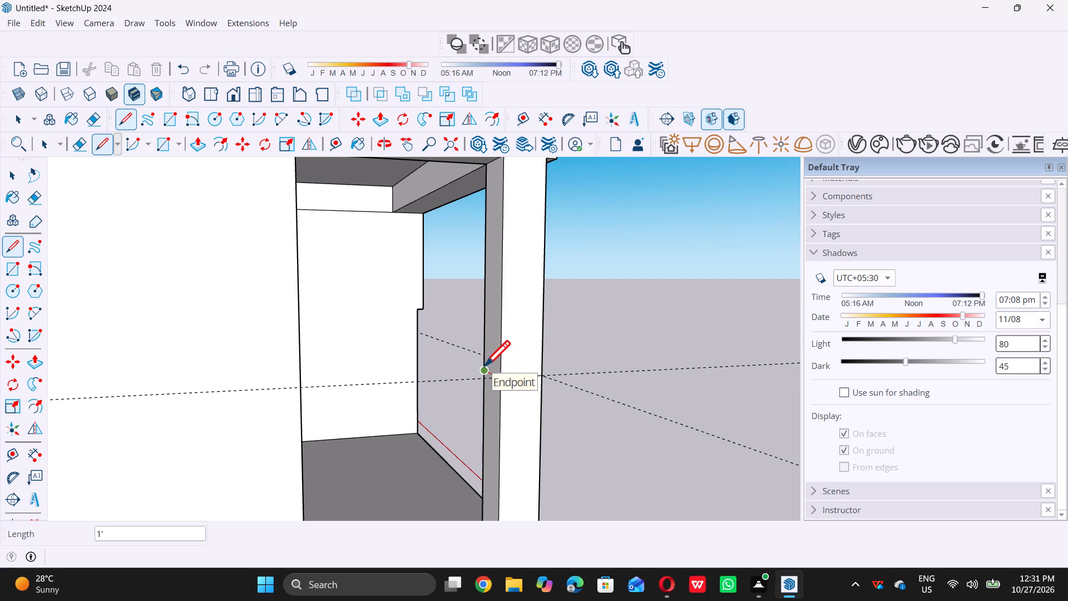
{"action": "left_click", "coordinate": [484, 366]}
{"action": "key", "text": "space"}
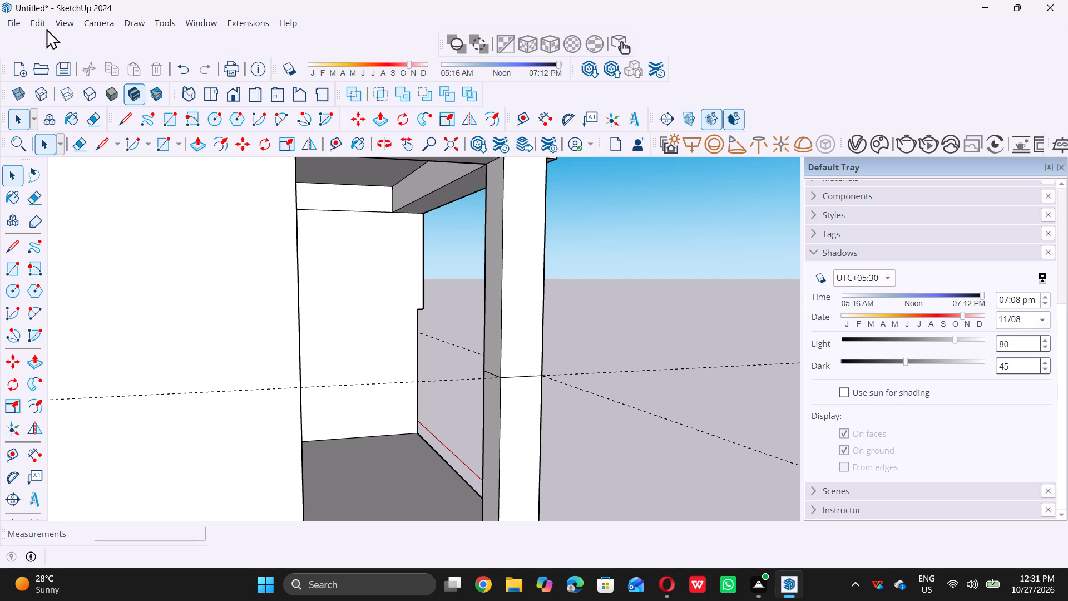
Delete all construction guides from the model.
{"action": "left_click", "coordinate": [40, 21]}
{"action": "left_click", "coordinate": [87, 161]}
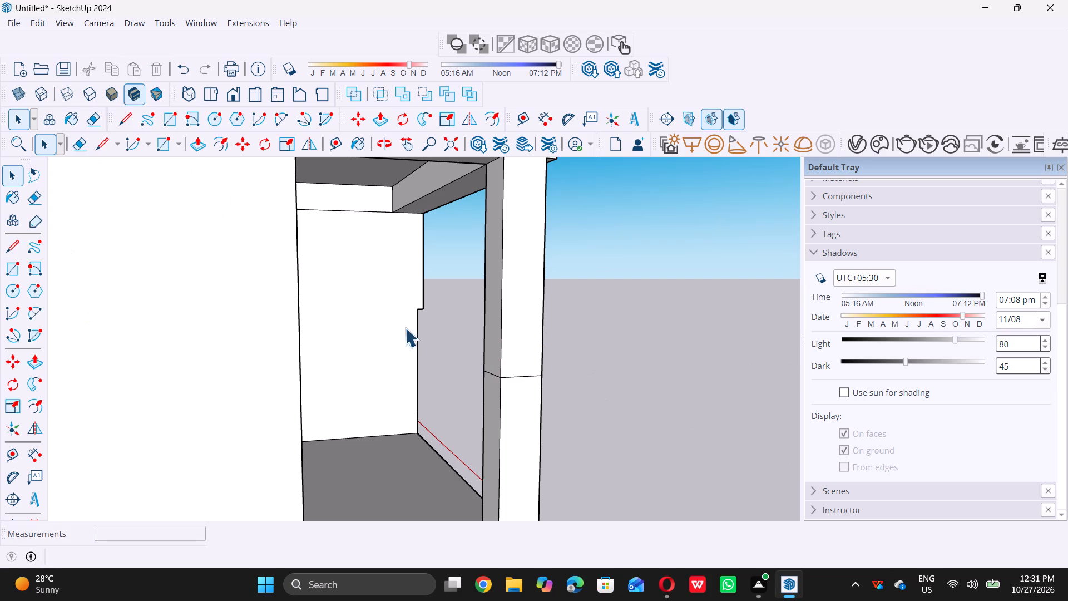
Copy the four horizontal edges drawn around the ground-floor corner column 1" downward to outline a thin band.
{"action": "scroll", "coordinate": [503, 346], "scroll_direction": "down", "scroll_amount": 4}
{"action": "middle_click_drag", "start_coordinate": [586, 367], "coordinate": [501, 348]}
{"action": "scroll", "coordinate": [370, 337], "scroll_direction": "up", "scroll_amount": 2}
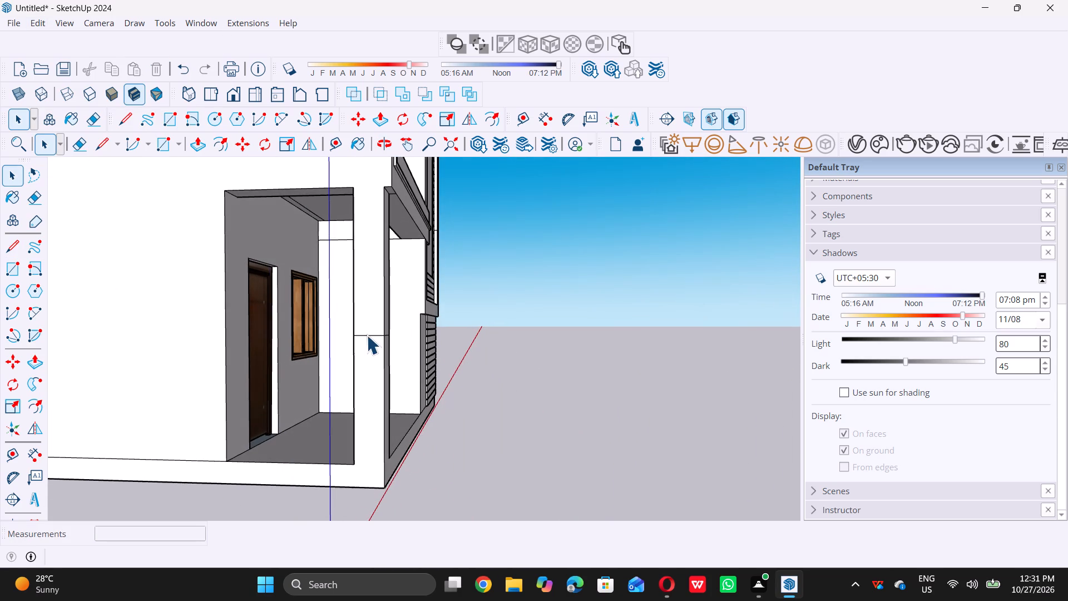
{"action": "scroll", "coordinate": [367, 335], "scroll_direction": "up", "scroll_amount": 8}
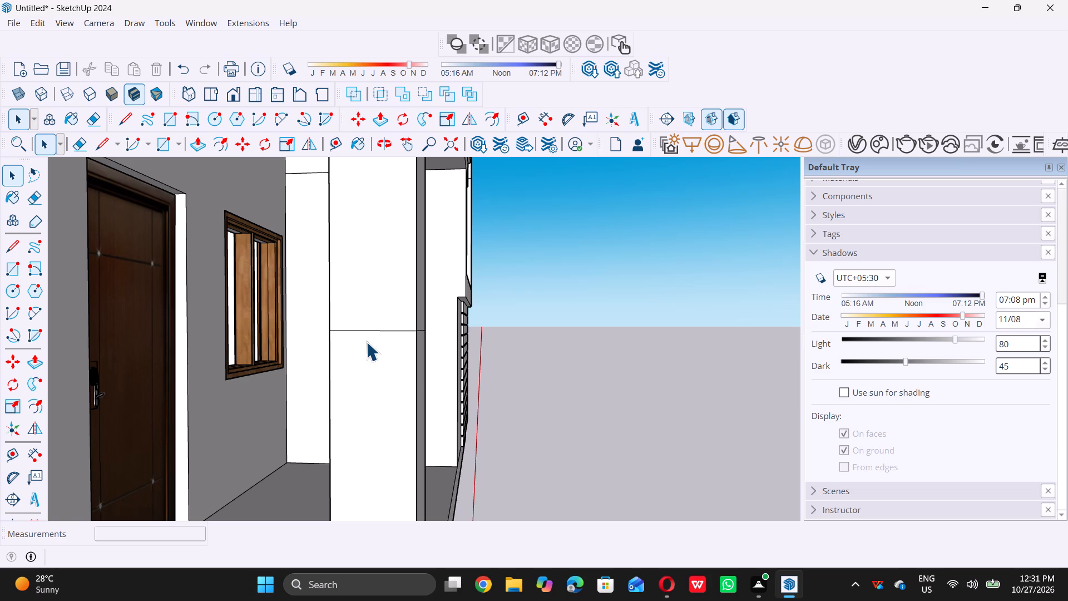
{"action": "scroll", "coordinate": [374, 336], "scroll_direction": "up", "scroll_amount": 7}
{"action": "double_click", "coordinate": [391, 326]}
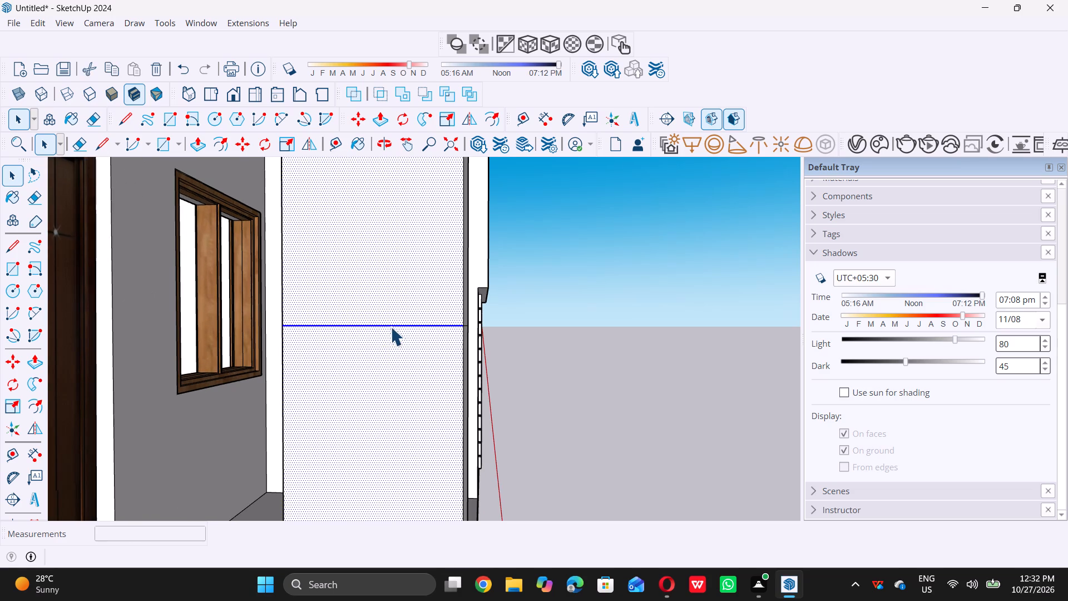
{"action": "left_click", "coordinate": [566, 382]}
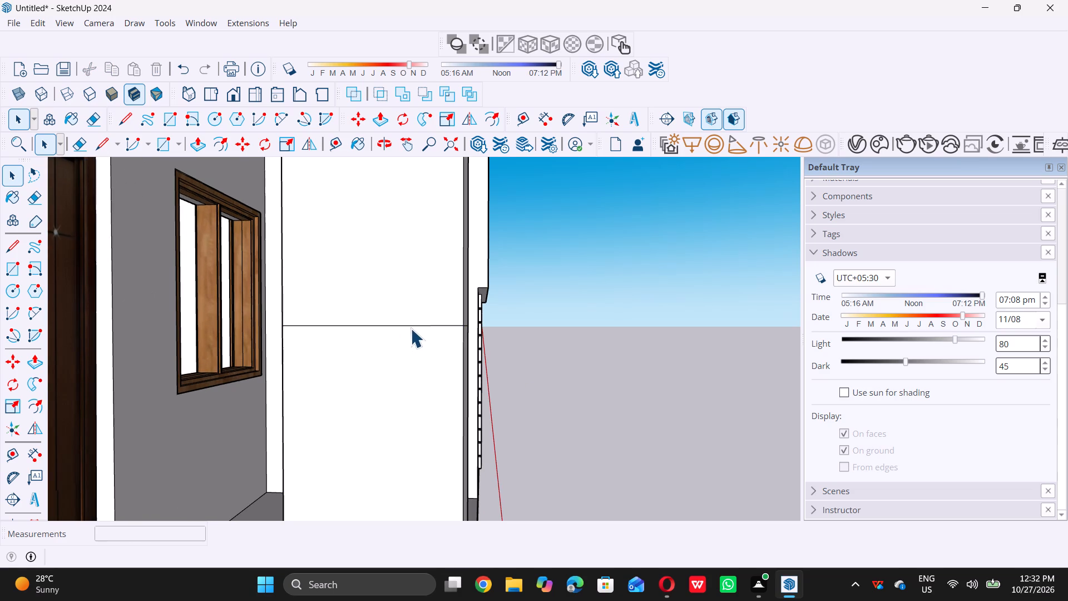
{"action": "left_click", "coordinate": [422, 324]}
{"action": "scroll", "coordinate": [500, 352], "scroll_direction": "down", "scroll_amount": 3, "text": "ctrl"}
{"action": "middle_click_drag", "start_coordinate": [472, 353], "coordinate": [326, 364], "text": "ctrl"}
{"action": "scroll", "coordinate": [372, 361], "scroll_direction": "up", "scroll_amount": 3, "text": "ctrl"}
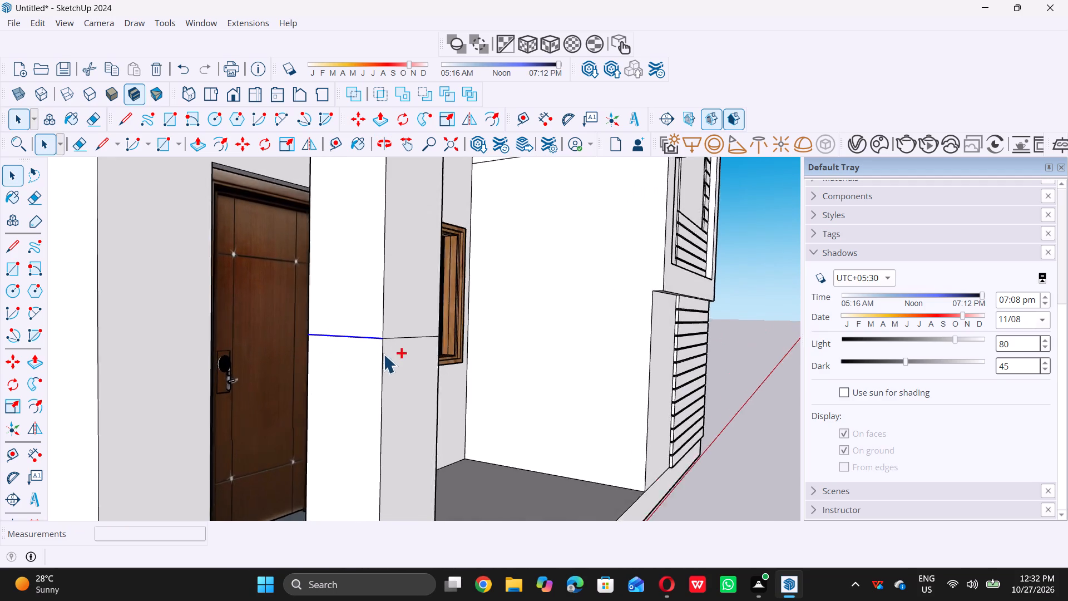
{"action": "scroll", "coordinate": [383, 354], "scroll_direction": "up", "scroll_amount": 2, "text": "ctrl"}
{"action": "left_click", "coordinate": [419, 330], "text": "ctrl"}
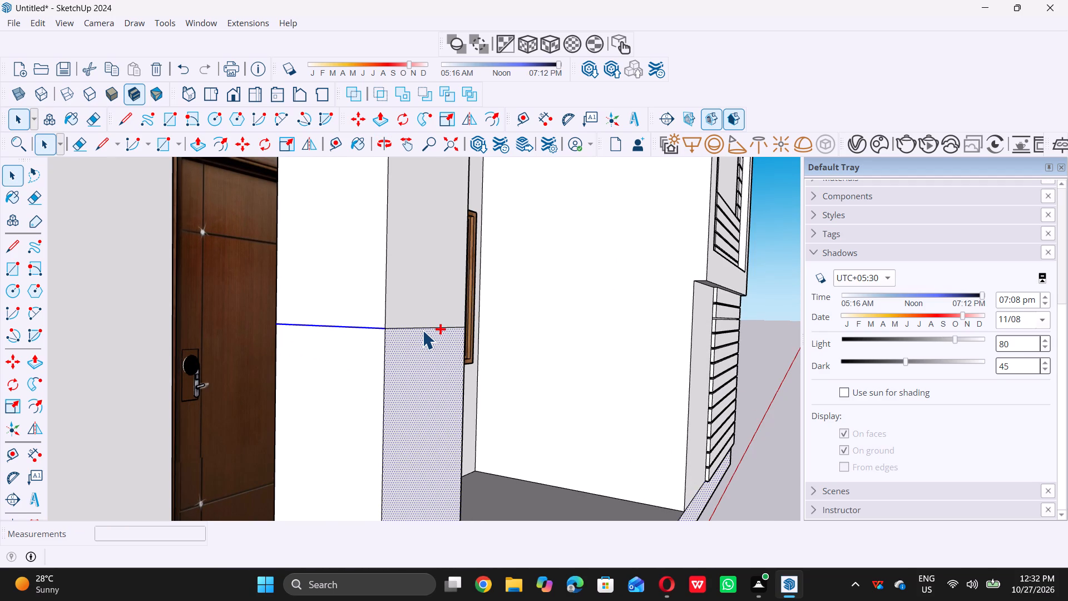
{"action": "left_click", "coordinate": [427, 329], "text": "ctrl"}
{"action": "scroll", "coordinate": [427, 328], "scroll_direction": "down", "scroll_amount": 11, "text": "ctrl"}
{"action": "middle_click_drag", "start_coordinate": [407, 341], "coordinate": [577, 413], "text": "ctrl"}
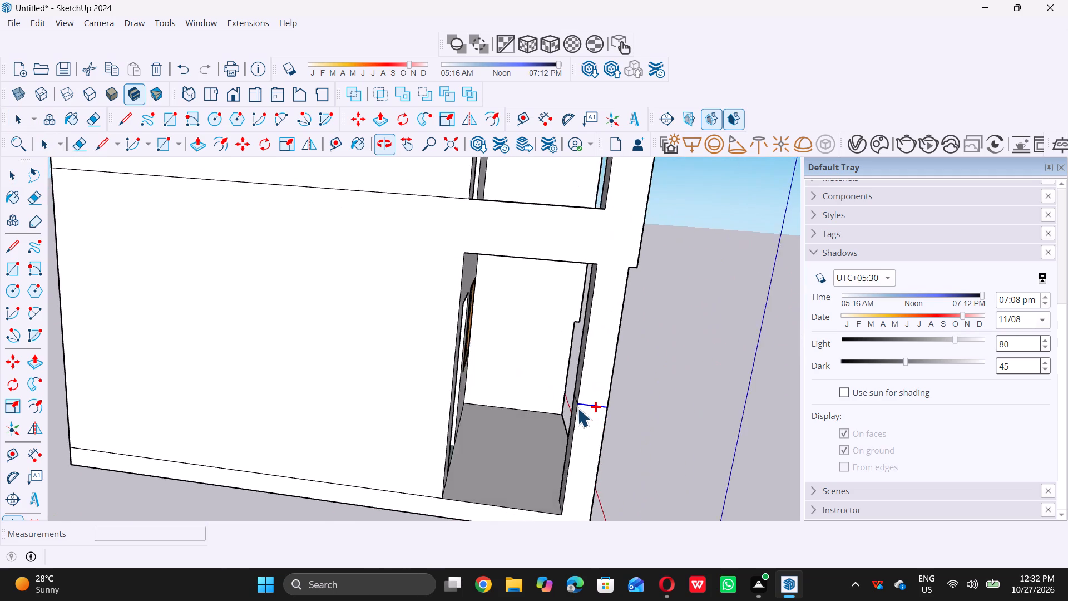
{"action": "scroll", "coordinate": [577, 408], "scroll_direction": "up", "scroll_amount": 9, "text": "ctrl"}
{"action": "middle_click_drag", "start_coordinate": [555, 405], "coordinate": [647, 413], "text": "ctrl"}
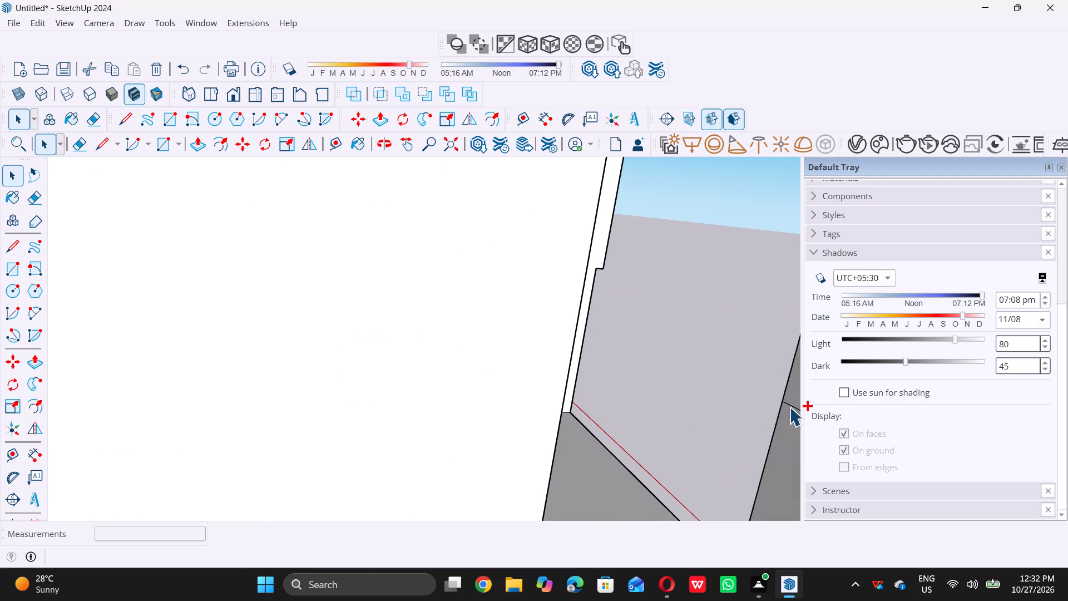
{"action": "left_click", "coordinate": [789, 407], "text": "ctrl"}
{"action": "scroll", "coordinate": [660, 405], "scroll_direction": "down", "scroll_amount": 18, "text": "ctrl"}
{"action": "middle_click_drag", "start_coordinate": [651, 381], "coordinate": [620, 375], "text": "ctrl"}
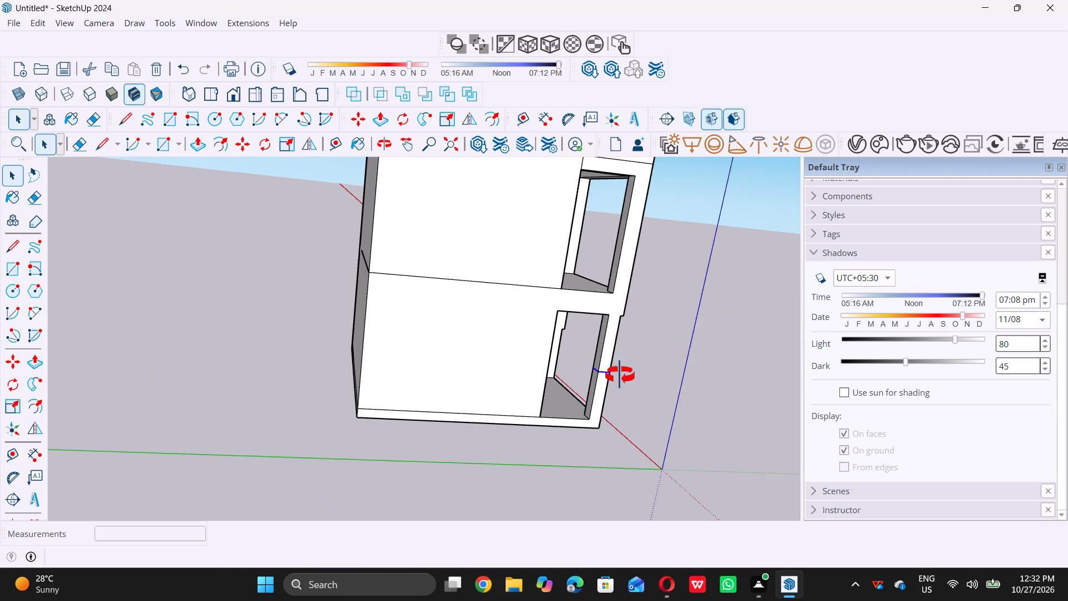
{"action": "middle_click_drag", "start_coordinate": [620, 375], "coordinate": [15, 370], "text": "ctrl"}
{"action": "scroll", "coordinate": [192, 348], "scroll_direction": "up", "scroll_amount": 10, "text": "ctrl"}
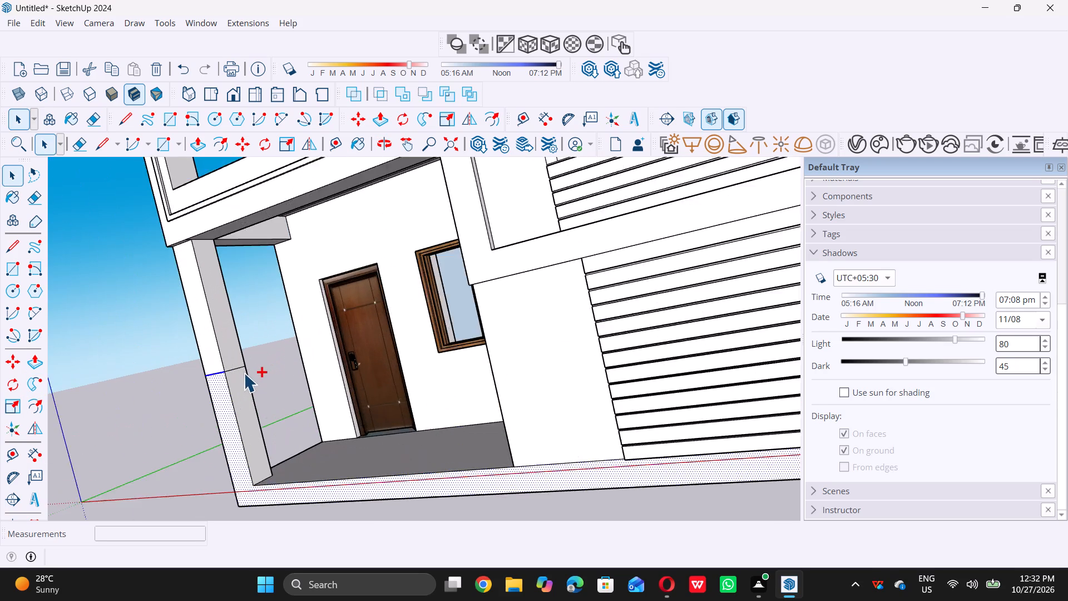
{"action": "scroll", "coordinate": [244, 373], "scroll_direction": "up", "scroll_amount": 8, "text": "ctrl"}
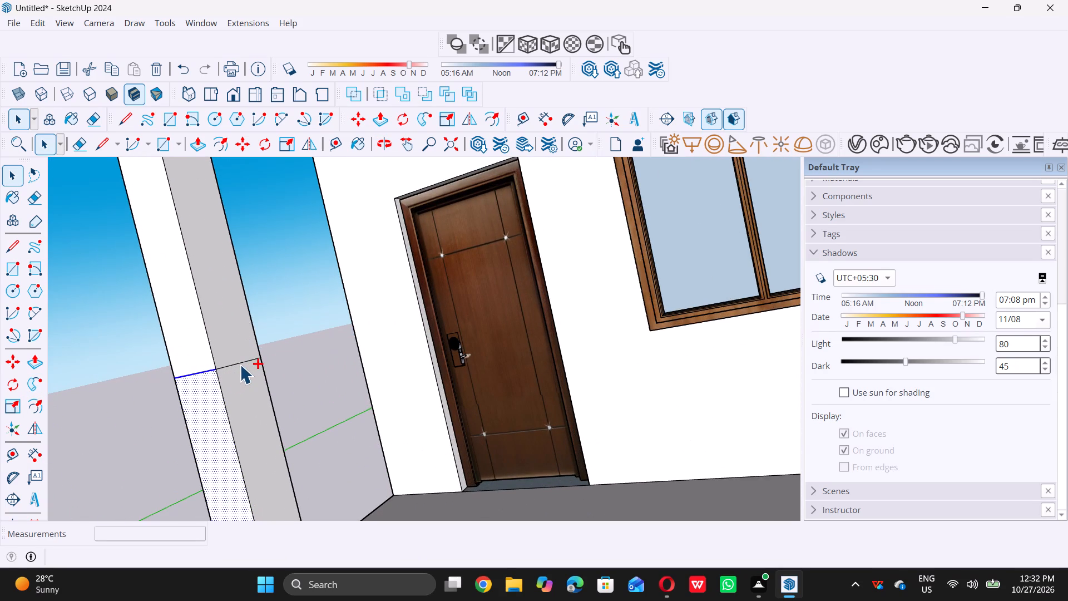
{"action": "left_click", "coordinate": [240, 363], "text": "ctrl"}
{"action": "scroll", "coordinate": [251, 362], "scroll_direction": "down", "scroll_amount": 6, "text": "ctrl"}
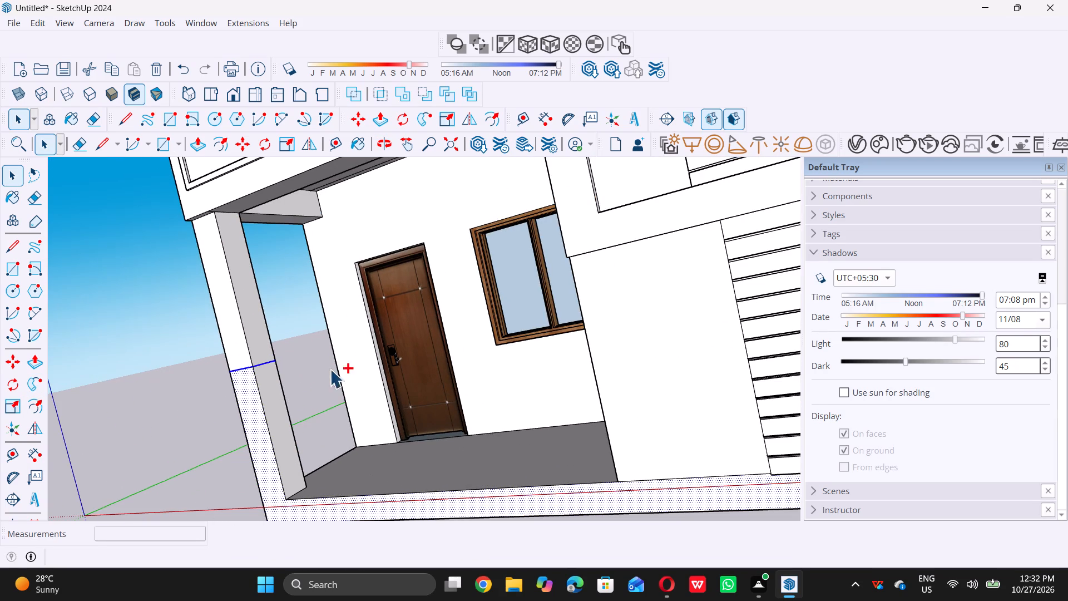
{"action": "left_click", "coordinate": [252, 412], "text": "shift"}
{"action": "scroll", "coordinate": [287, 403], "scroll_direction": "down", "scroll_amount": 6}
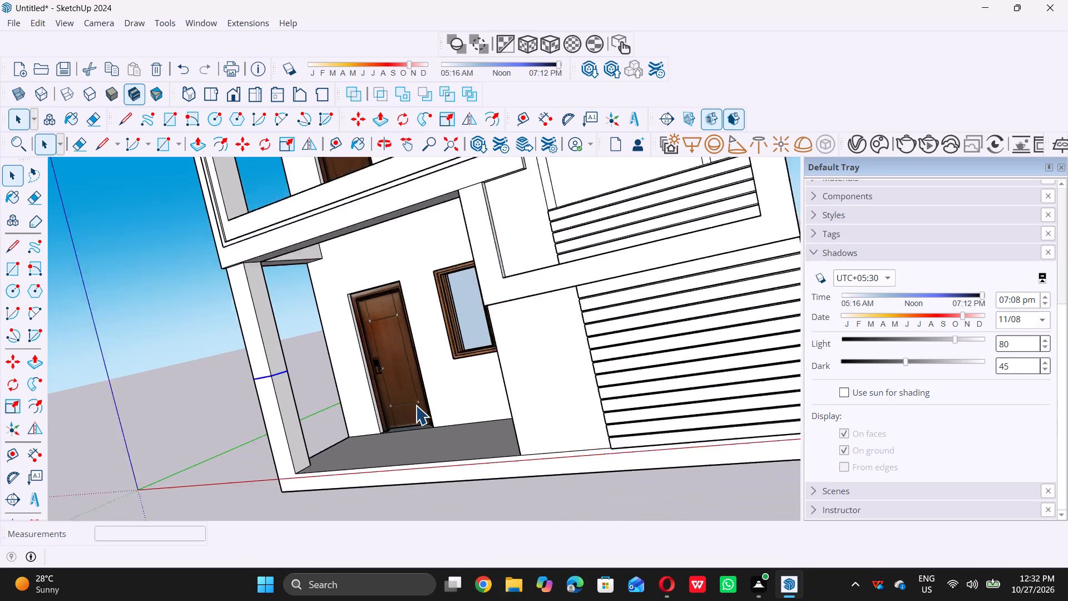
{"action": "middle_click_drag", "start_coordinate": [229, 408], "coordinate": [345, 359]}
{"action": "scroll", "coordinate": [189, 378], "scroll_direction": "up", "scroll_amount": 10}
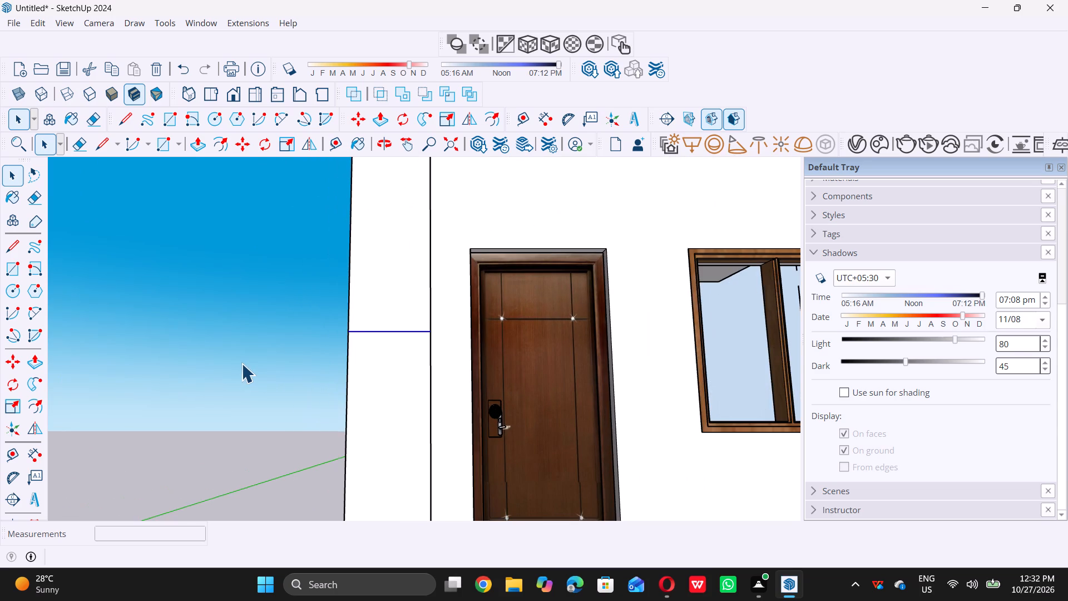
{"action": "key", "text": "m"}
{"action": "left_click", "coordinate": [346, 333]}
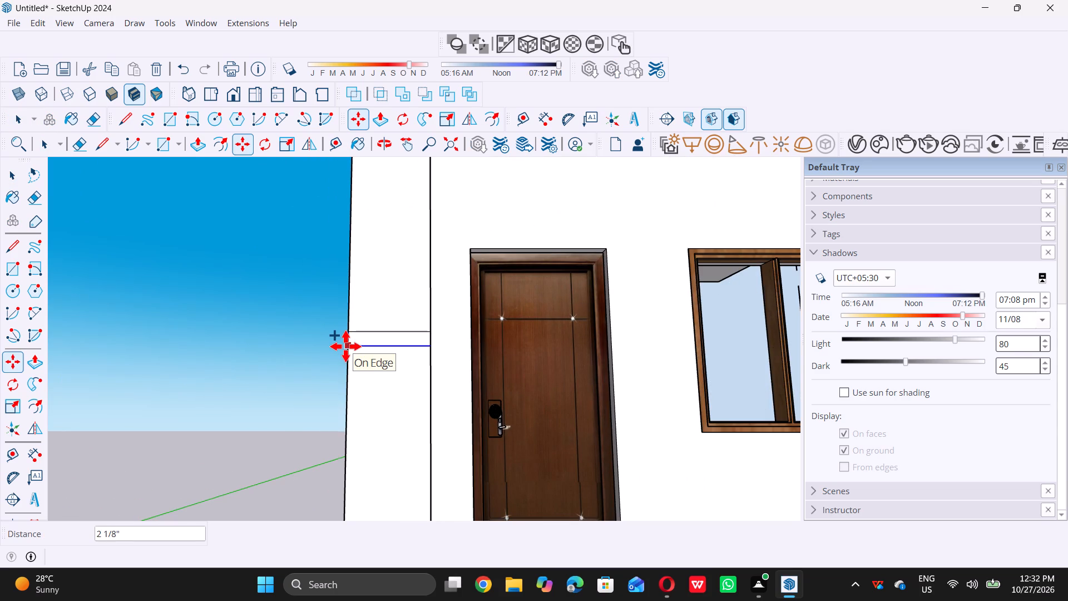
{"action": "key", "text": "1"}
{"action": "key", "text": "shift+quotedbl"}
{"action": "key", "text": "Return"}
{"action": "key", "text": "space"}
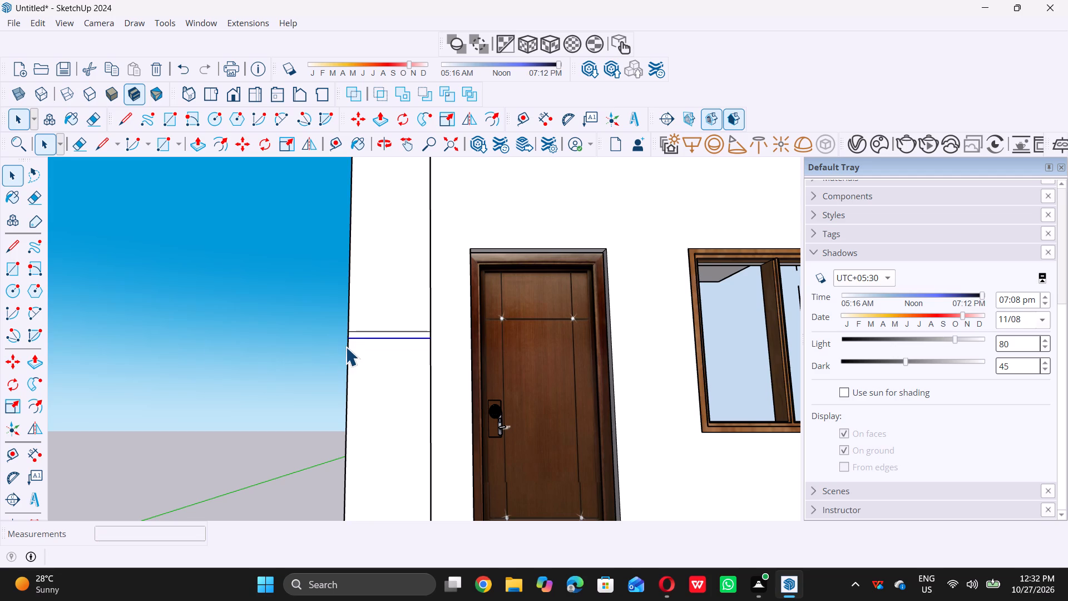
{"action": "left_click", "coordinate": [178, 317]}
Push/Pull the band strip on the corner column's front face outward by the previously used distance.
{"action": "scroll", "coordinate": [236, 319], "scroll_direction": "down", "scroll_amount": 6}
{"action": "middle_click_drag", "start_coordinate": [383, 351], "coordinate": [818, 430]}
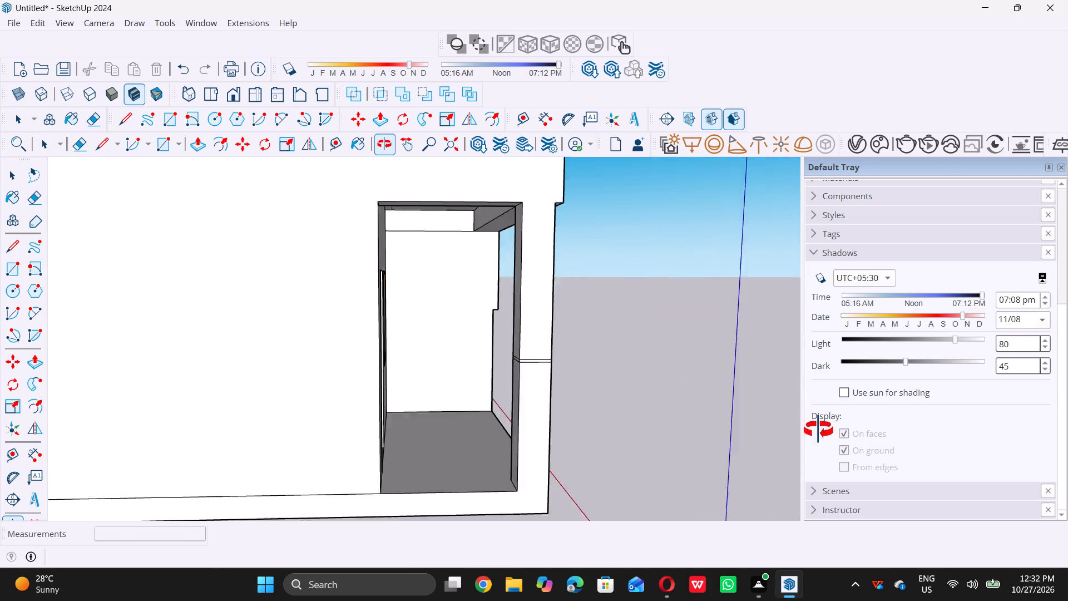
{"action": "middle_click_drag", "start_coordinate": [818, 430], "coordinate": [430, 406]}
{"action": "scroll", "coordinate": [352, 380], "scroll_direction": "up", "scroll_amount": 13}
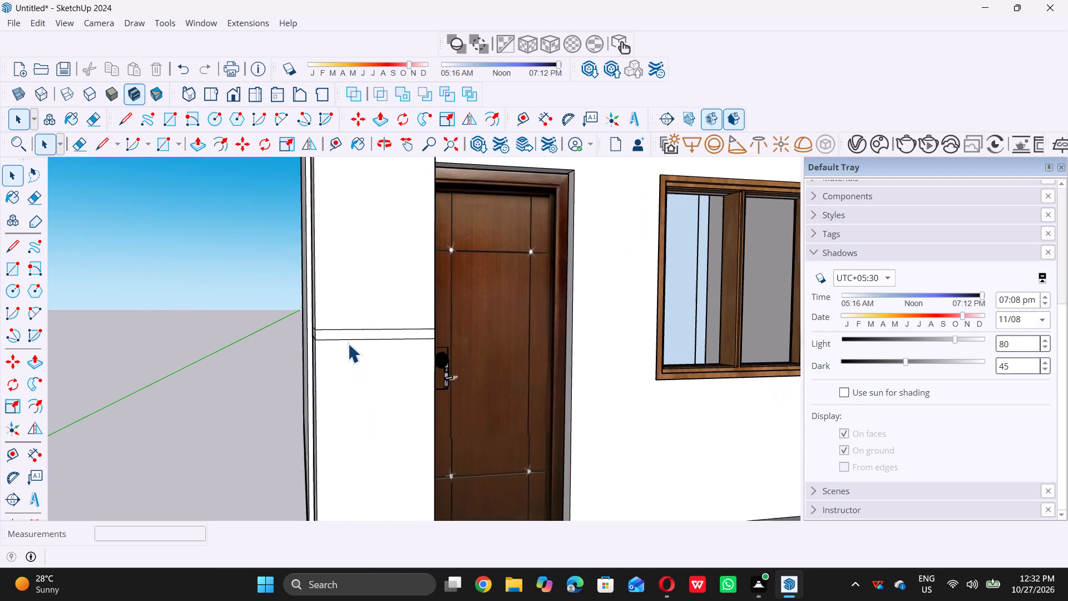
{"action": "double_click", "coordinate": [361, 338]}
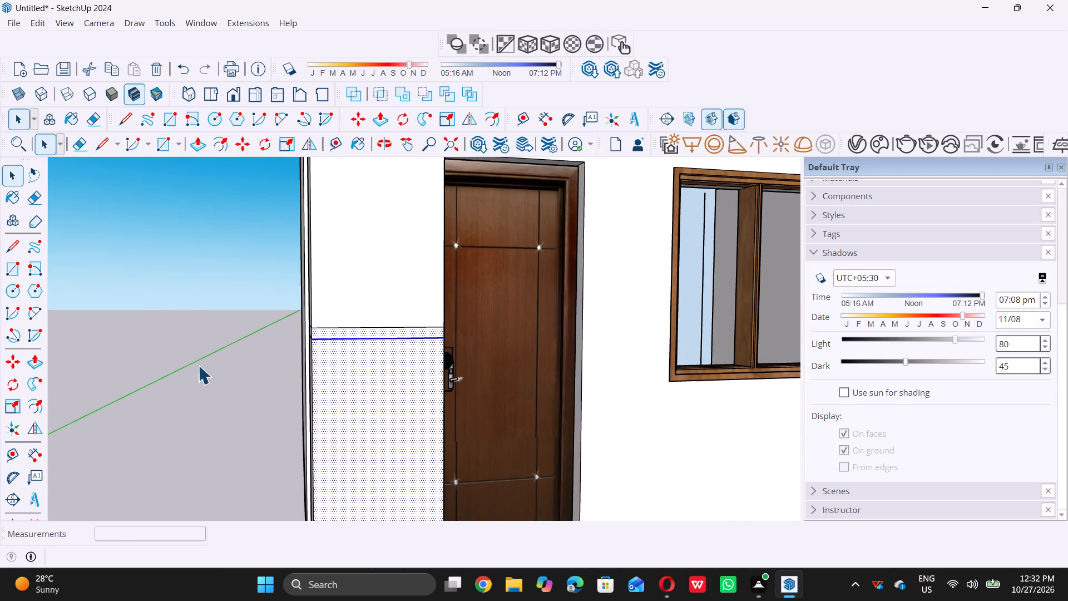
{"action": "left_click", "coordinate": [191, 361]}
{"action": "scroll", "coordinate": [221, 354], "scroll_direction": "down", "scroll_amount": 4}
{"action": "middle_click_drag", "start_coordinate": [212, 367], "coordinate": [403, 373]}
{"action": "scroll", "coordinate": [756, 378], "scroll_direction": "up", "scroll_amount": 5}
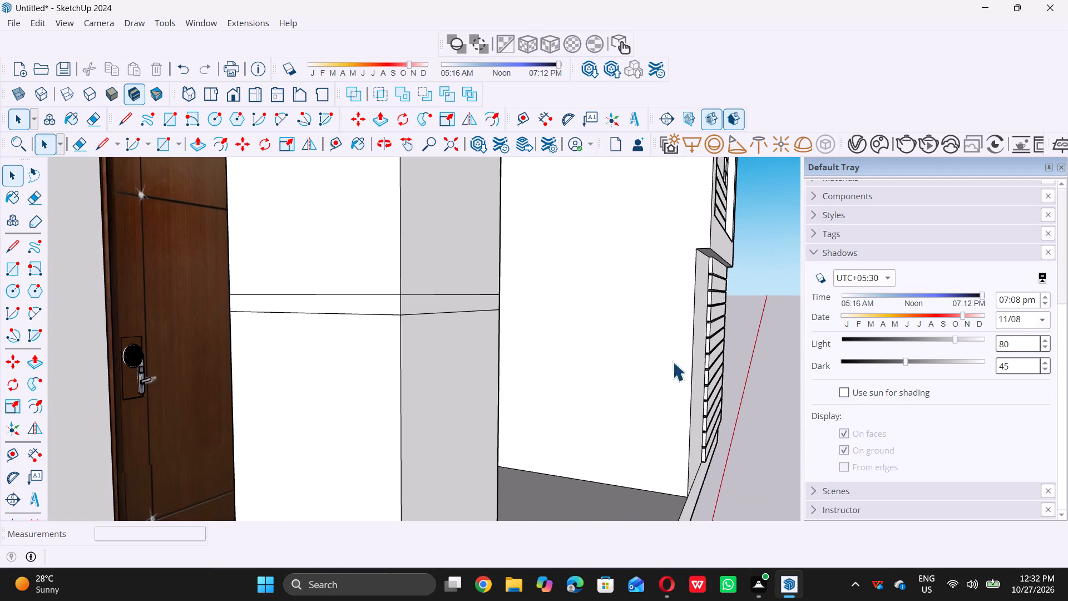
{"action": "left_click", "coordinate": [420, 304]}
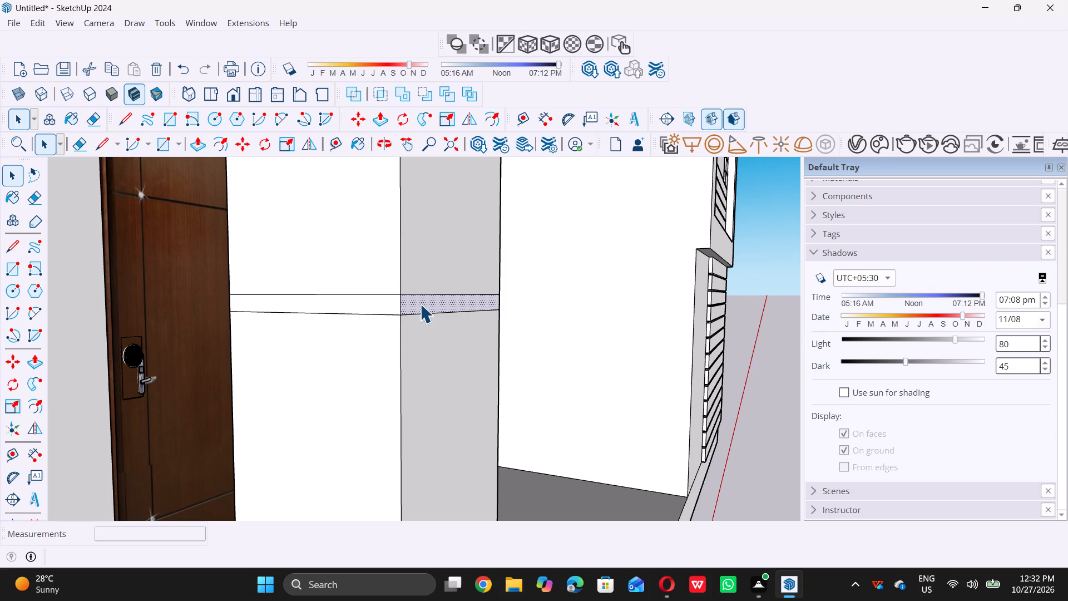
{"action": "key", "text": "p"}
{"action": "double_click", "coordinate": [428, 297]}
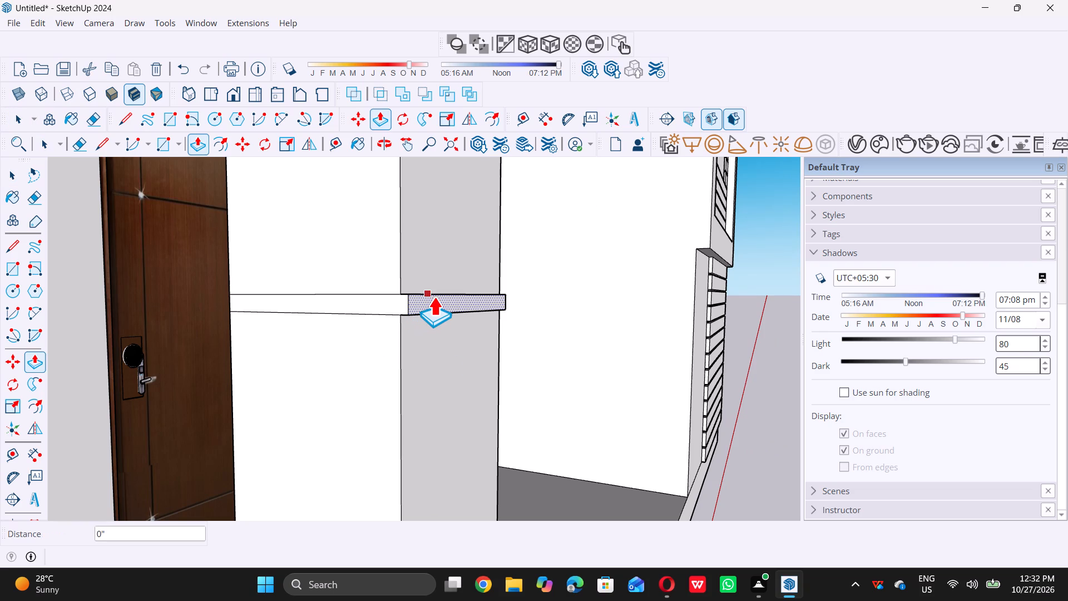
Push/Pull the band strip on the corner column's outer side face outward 0.5".
{"action": "left_click", "coordinate": [382, 297]}
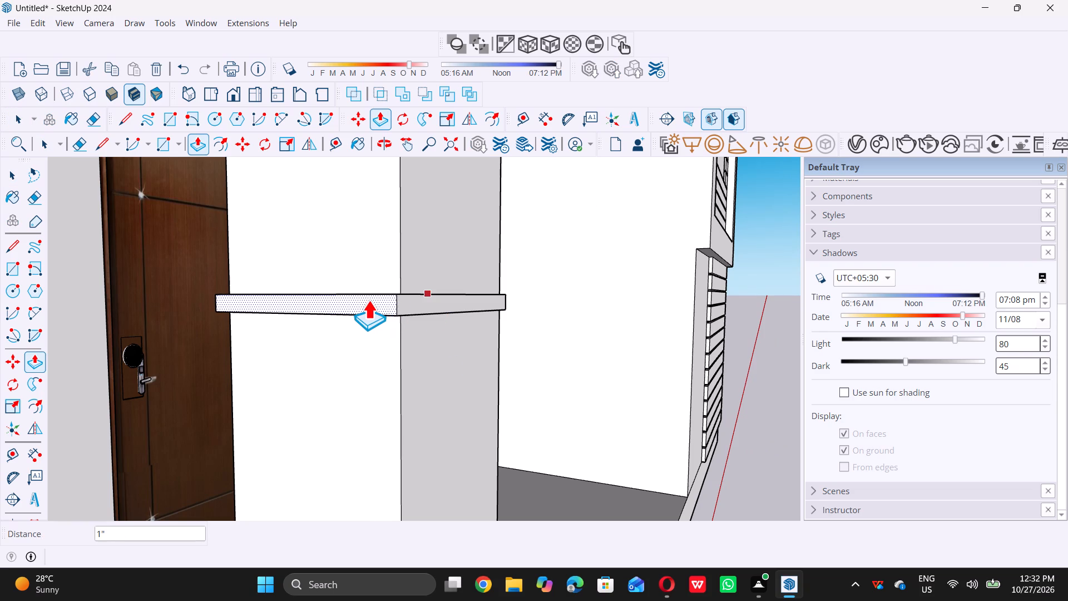
{"action": "scroll", "coordinate": [385, 299], "scroll_direction": "up", "scroll_amount": 1}
{"action": "middle_click_drag", "start_coordinate": [385, 299], "coordinate": [394, 378]}
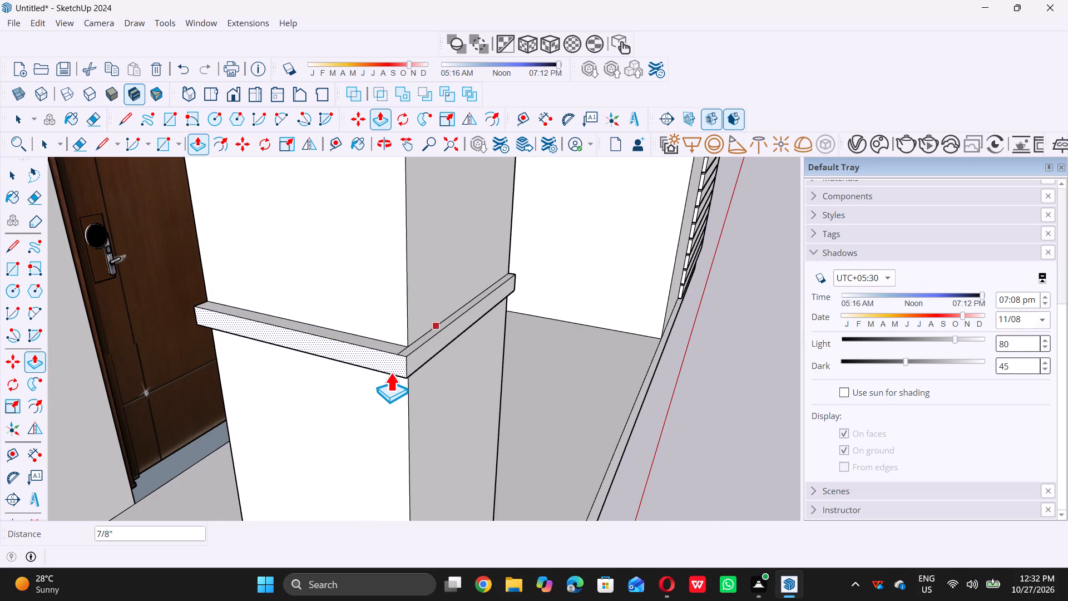
{"action": "type", "text": "0.5"}
{"action": "key", "text": "shift+quotedbl"}
{"action": "key", "text": "Return"}
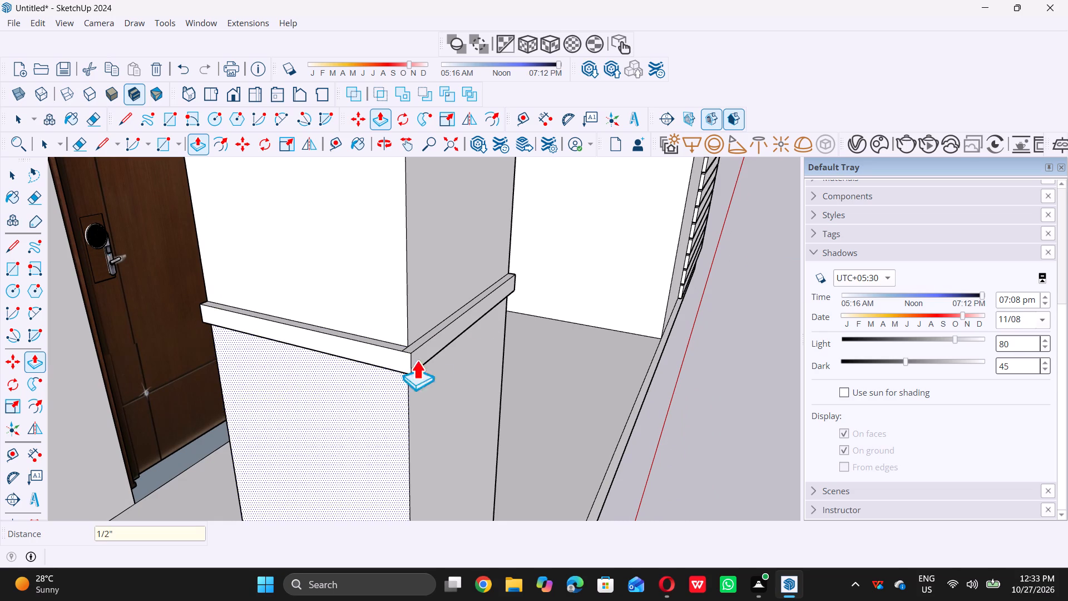
Push/Pull the band strip on the corner column's opposite side face outward 0.5".
{"action": "middle_click_drag", "start_coordinate": [534, 269], "coordinate": [191, 319]}
{"action": "scroll", "coordinate": [240, 306], "scroll_direction": "down", "scroll_amount": 12}
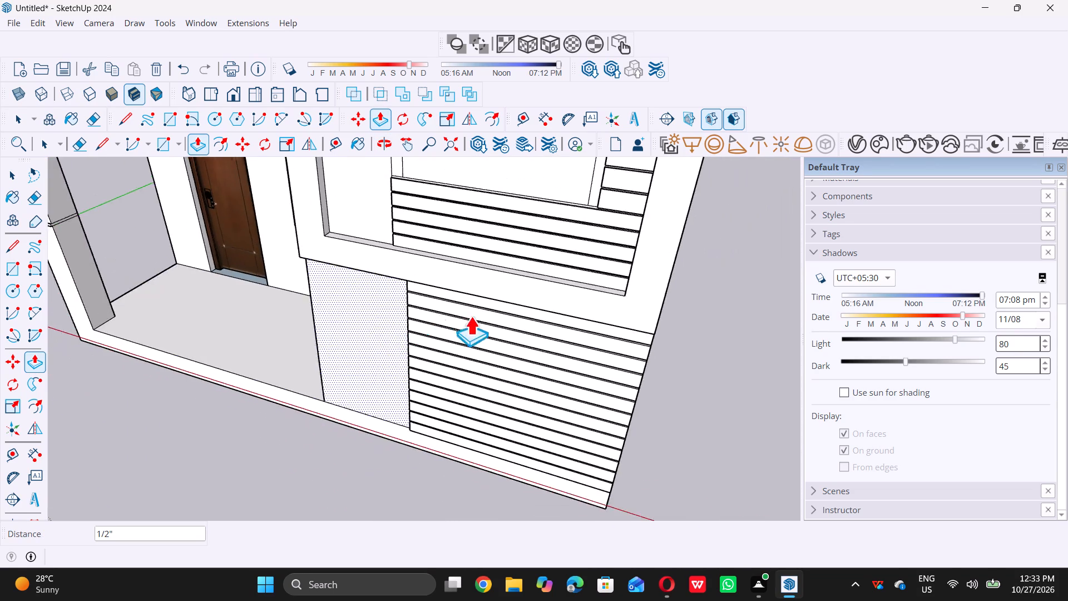
{"action": "scroll", "coordinate": [90, 261], "scroll_direction": "up", "scroll_amount": 20}
{"action": "scroll", "coordinate": [90, 261], "scroll_direction": "up", "scroll_amount": 8}
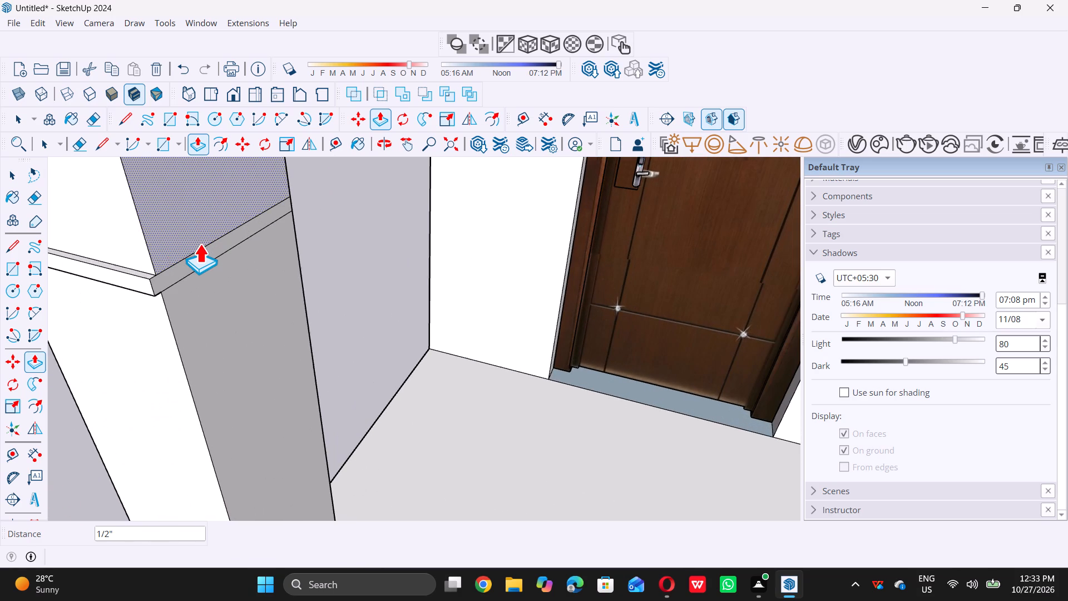
{"action": "left_click", "coordinate": [194, 255]}
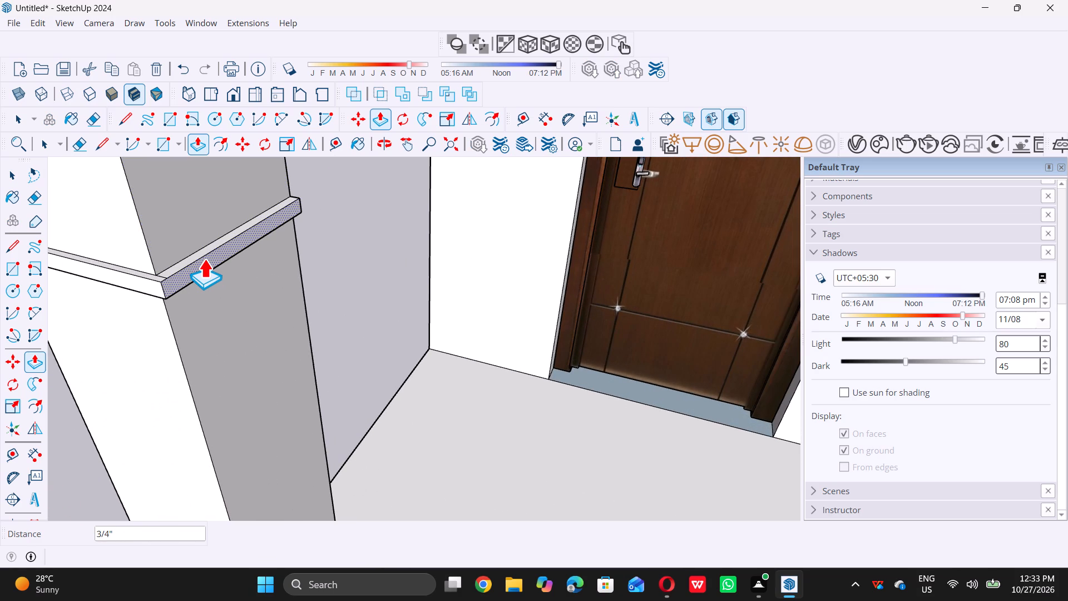
{"action": "type", "text": "0.5"}
{"action": "key", "text": "shift+quotedbl"}
{"action": "key", "text": "Return"}
{"action": "key", "text": "space"}
{"action": "scroll", "coordinate": [210, 270], "scroll_direction": "down", "scroll_amount": 4}
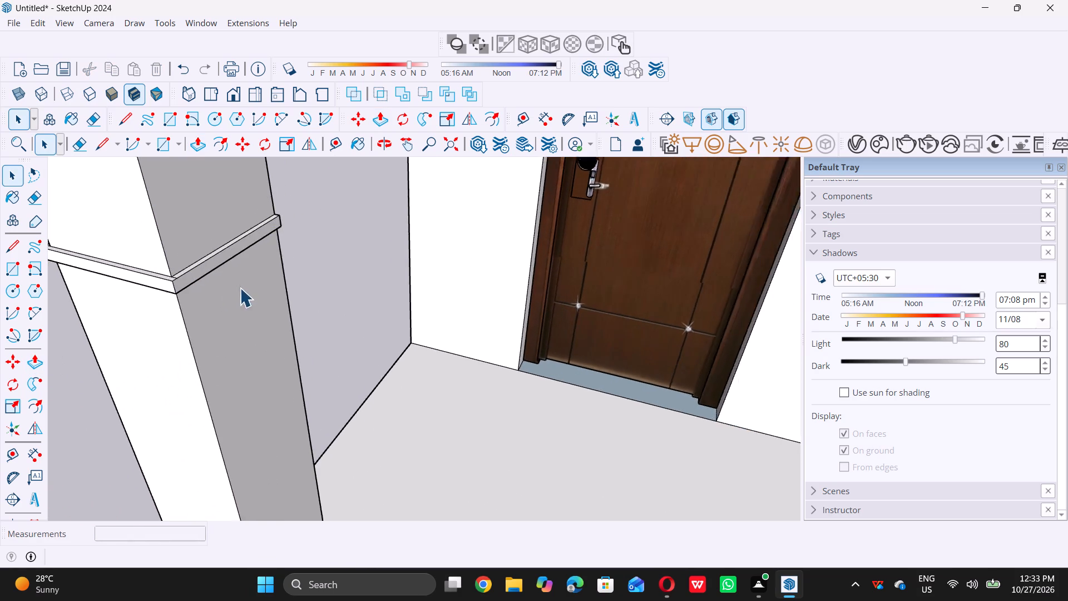
Push/Pull the band strip on the corner column's remaining flat face outward about 1 5/16".
{"action": "scroll", "coordinate": [240, 288], "scroll_direction": "down", "scroll_amount": 6}
{"action": "middle_click_drag", "start_coordinate": [48, 326], "coordinate": [476, 303]}
{"action": "scroll", "coordinate": [559, 288], "scroll_direction": "up", "scroll_amount": 6}
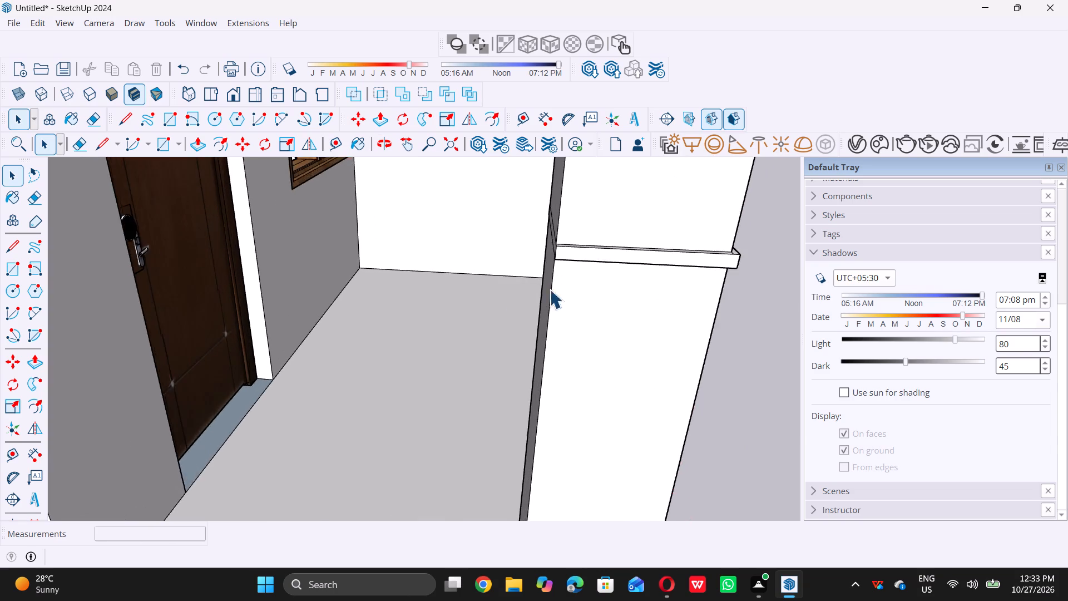
{"action": "scroll", "coordinate": [537, 292], "scroll_direction": "down", "scroll_amount": 7}
{"action": "middle_click_drag", "start_coordinate": [412, 327], "coordinate": [600, 335]}
{"action": "scroll", "coordinate": [730, 263], "scroll_direction": "up", "scroll_amount": 7}
{"action": "scroll", "coordinate": [674, 233], "scroll_direction": "up", "scroll_amount": 5}
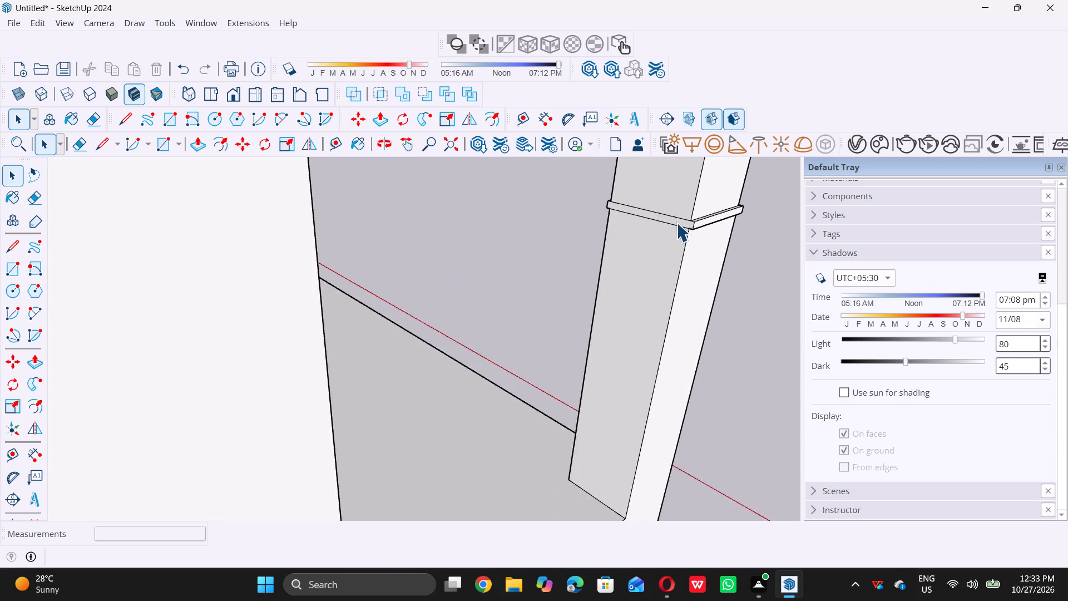
{"action": "scroll", "coordinate": [676, 223], "scroll_direction": "up", "scroll_amount": 5}
{"action": "double_click", "coordinate": [676, 222]}
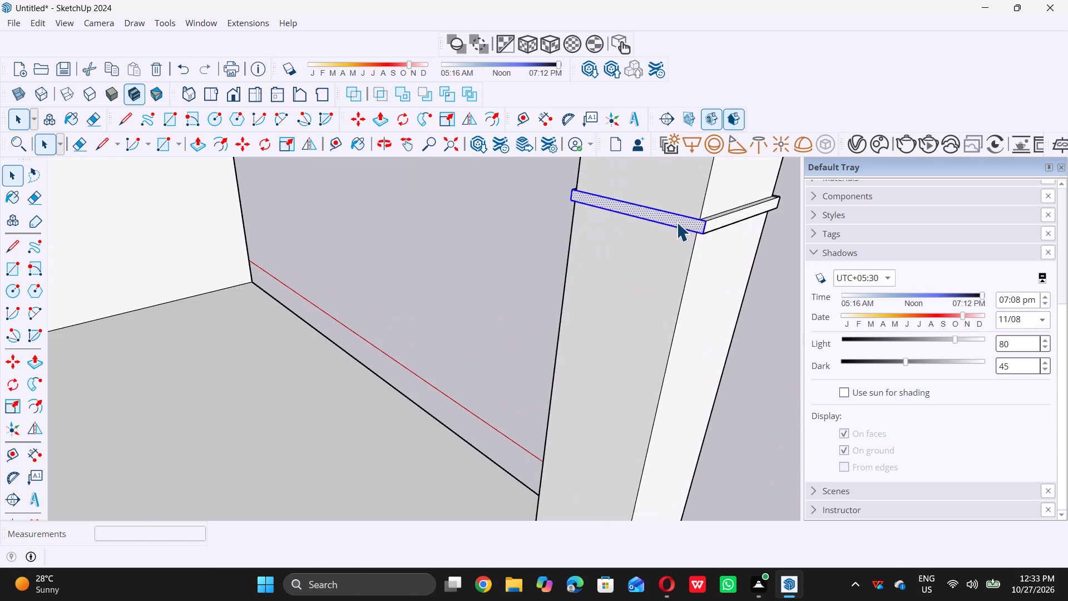
{"action": "key", "text": "p"}
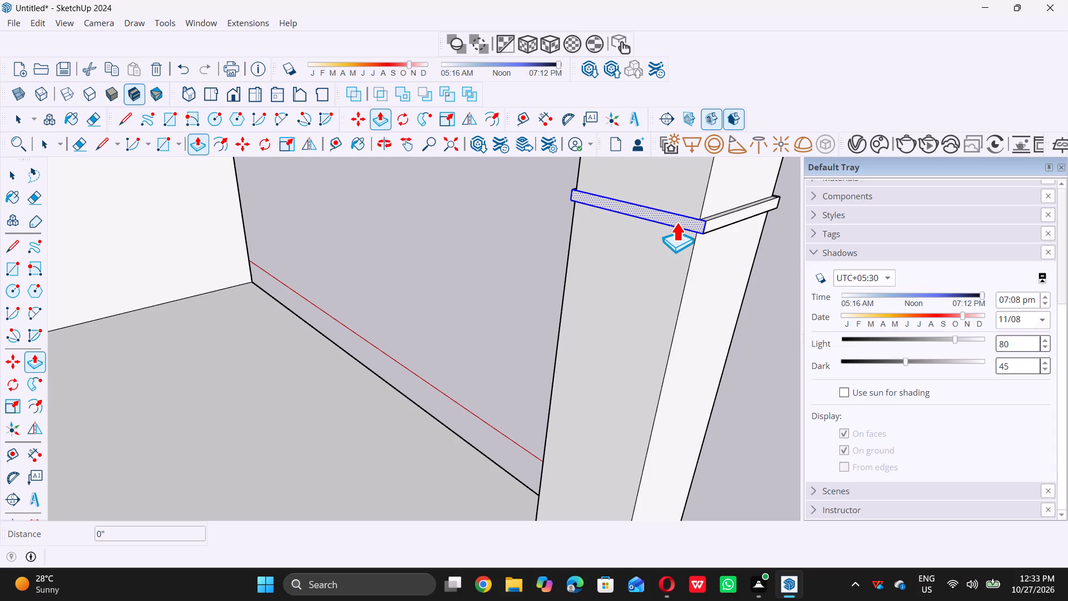
{"action": "type", "text": "0.5"}
{"action": "key", "text": "shift+quotedbl"}
{"action": "key", "text": "Return"}
{"action": "left_click_drag", "start_coordinate": [683, 218], "coordinate": [672, 223]}
{"action": "scroll", "coordinate": [564, 268], "scroll_direction": "down", "scroll_amount": 2}
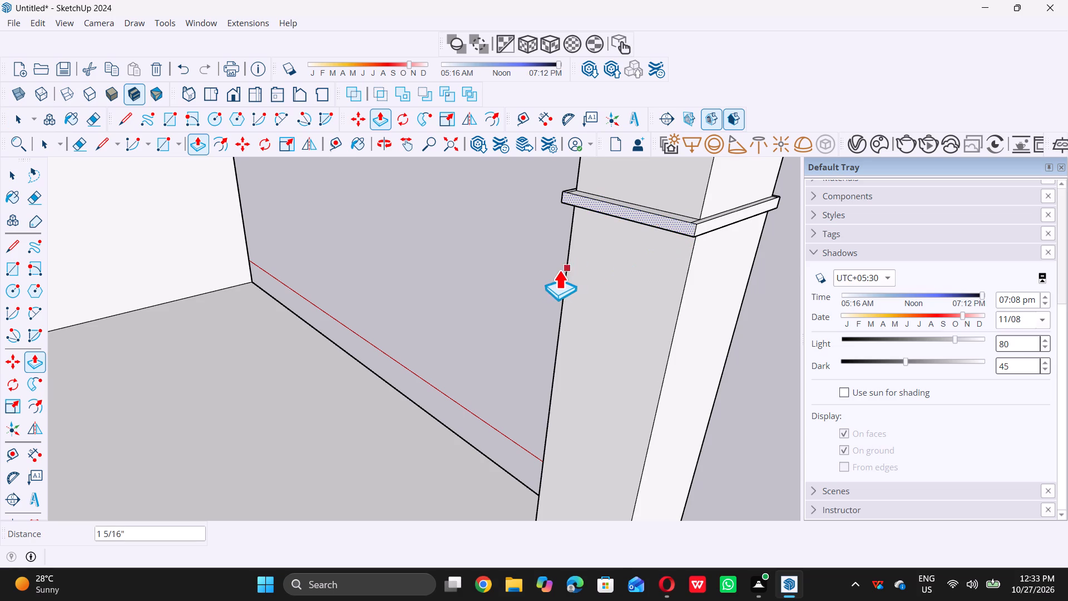
{"action": "scroll", "coordinate": [559, 270], "scroll_direction": "down", "scroll_amount": 4}
{"action": "key", "text": "space"}
Examine the finished column band and the whole house facade from the front.
{"action": "scroll", "coordinate": [555, 276], "scroll_direction": "down", "scroll_amount": 6}
{"action": "middle_click_drag", "start_coordinate": [723, 290], "coordinate": [465, 265]}
{"action": "scroll", "coordinate": [465, 265], "scroll_direction": "up", "scroll_amount": 1}
{"action": "scroll", "coordinate": [462, 267], "scroll_direction": "down", "scroll_amount": 2}
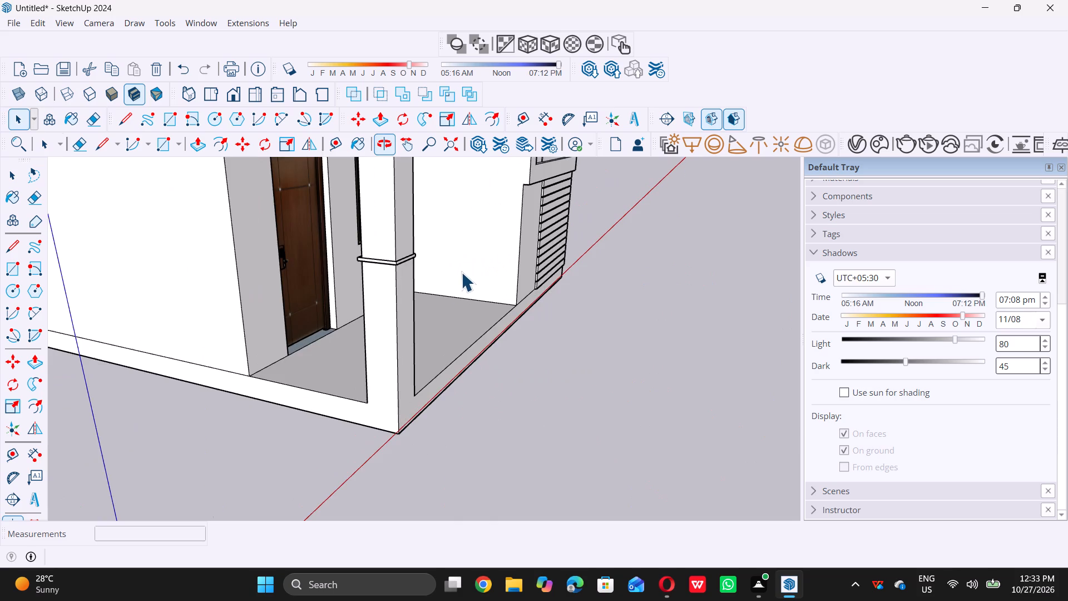
{"action": "scroll", "coordinate": [461, 272], "scroll_direction": "down", "scroll_amount": 13}
{"action": "scroll", "coordinate": [413, 428], "scroll_direction": "down", "scroll_amount": 12}
{"action": "middle_click_drag", "start_coordinate": [437, 391], "coordinate": [291, 339]}
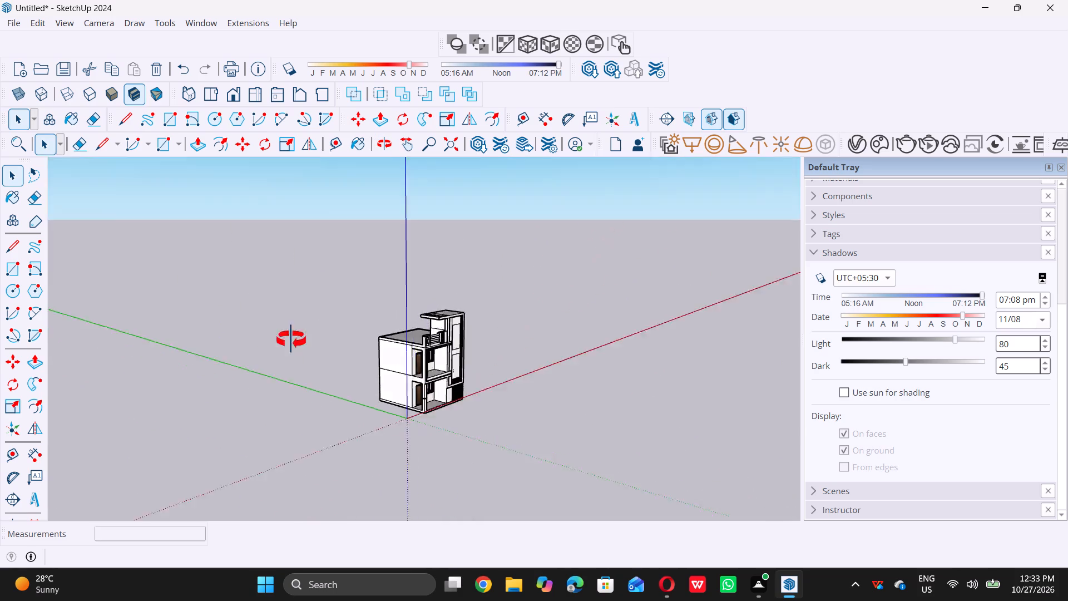
{"action": "middle_click_drag", "start_coordinate": [291, 339], "coordinate": [125, 316]}
{"action": "scroll", "coordinate": [397, 421], "scroll_direction": "up", "scroll_amount": 6}
{"action": "scroll", "coordinate": [442, 408], "scroll_direction": "down", "scroll_amount": 6}
{"action": "middle_click_drag", "start_coordinate": [449, 461], "coordinate": [473, 384]}
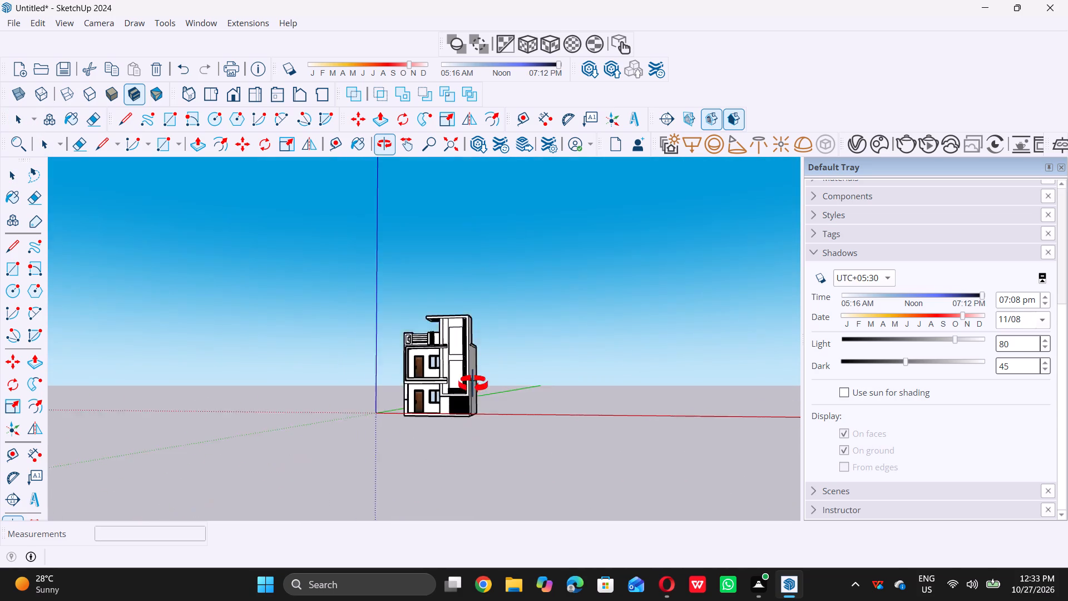
{"action": "middle_click_drag", "start_coordinate": [473, 384], "coordinate": [514, 457]}
{"action": "scroll", "coordinate": [482, 329], "scroll_direction": "up", "scroll_amount": 12}
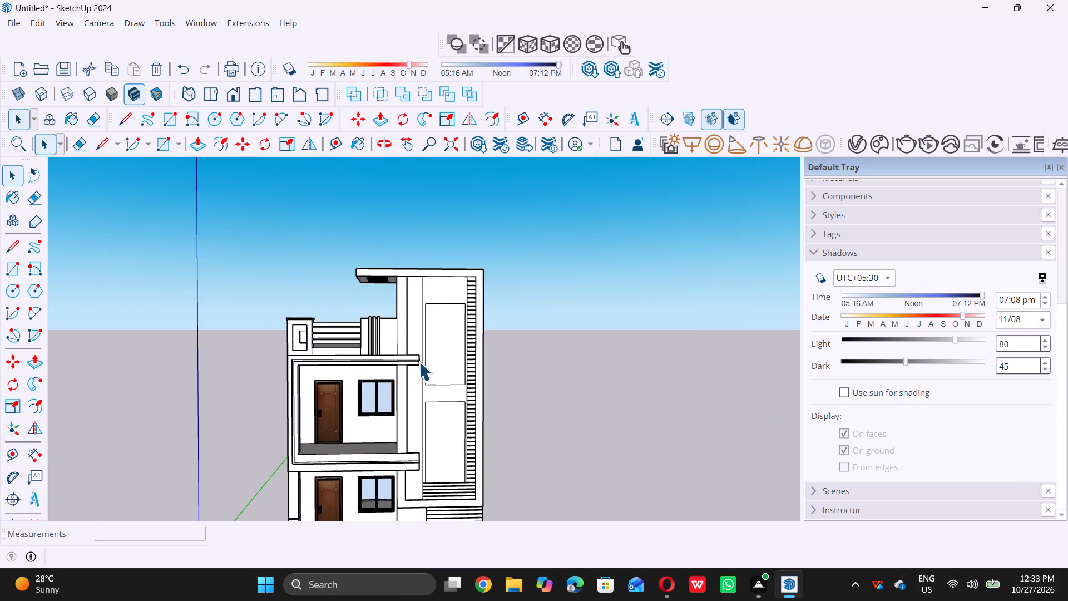
{"action": "scroll", "coordinate": [421, 362], "scroll_direction": "down", "scroll_amount": 6}
{"action": "middle_click_drag", "start_coordinate": [449, 348], "coordinate": [430, 357]}
{"action": "scroll", "coordinate": [429, 360], "scroll_direction": "up", "scroll_amount": 5}
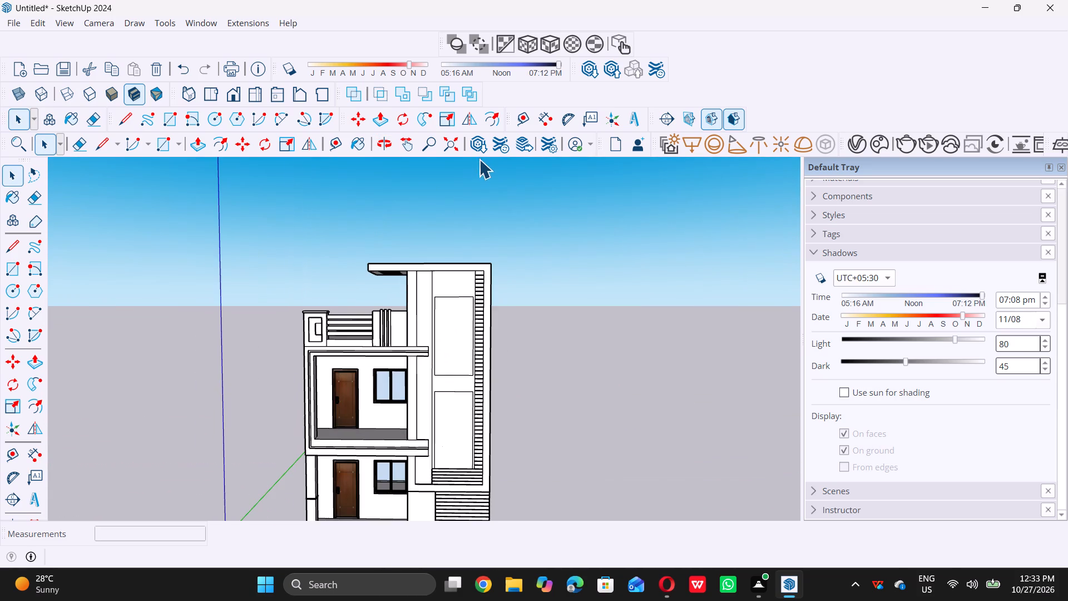
Search 3D Warehouse for "window" models.
{"action": "double_click", "coordinate": [481, 150]}
{"action": "left_click", "coordinate": [477, 150]}
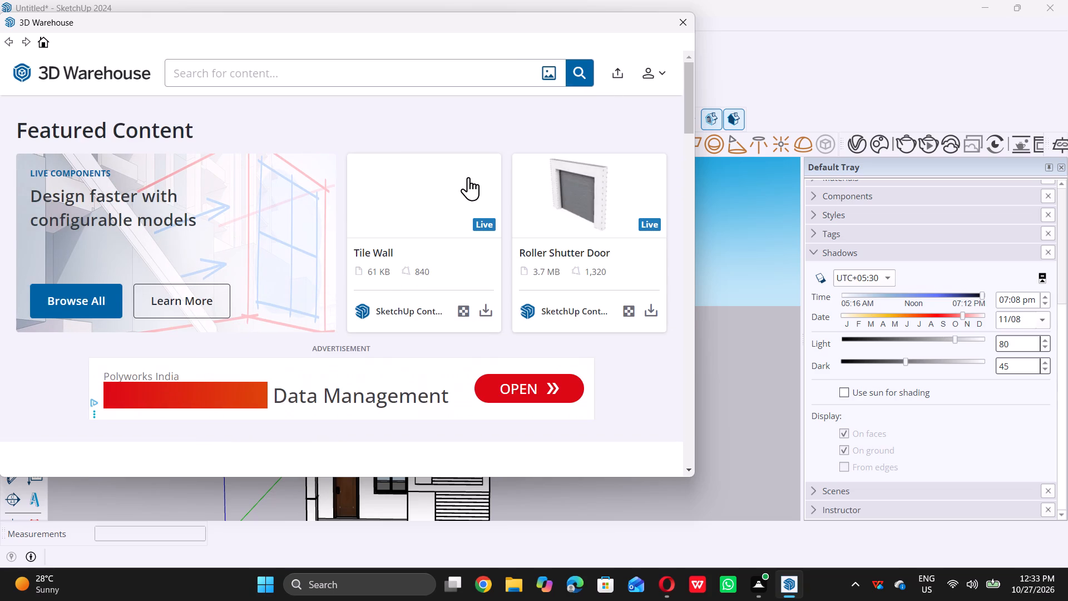
{"action": "double_click", "coordinate": [377, 76]}
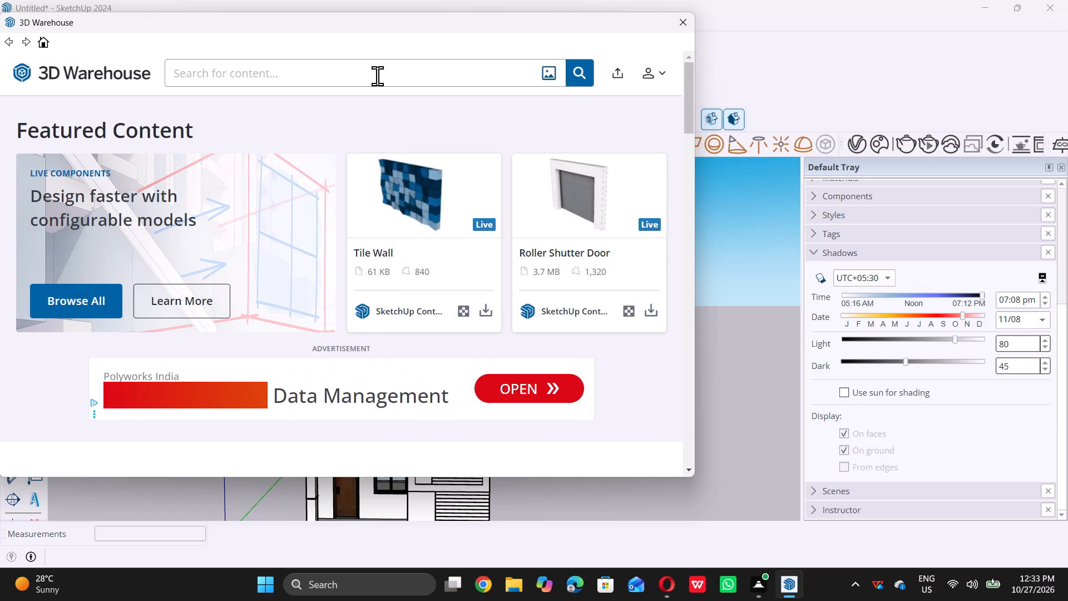
{"action": "type", "text": "wi"}
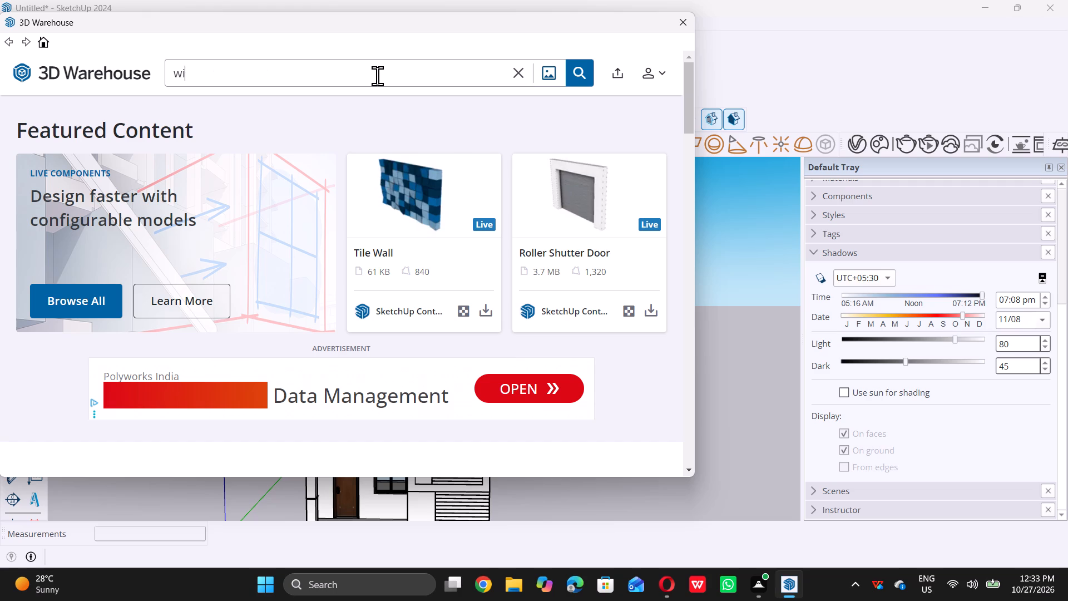
{"action": "key", "text": "n"}
{"action": "type", "text": "dow"}
{"action": "key", "text": "Return"}
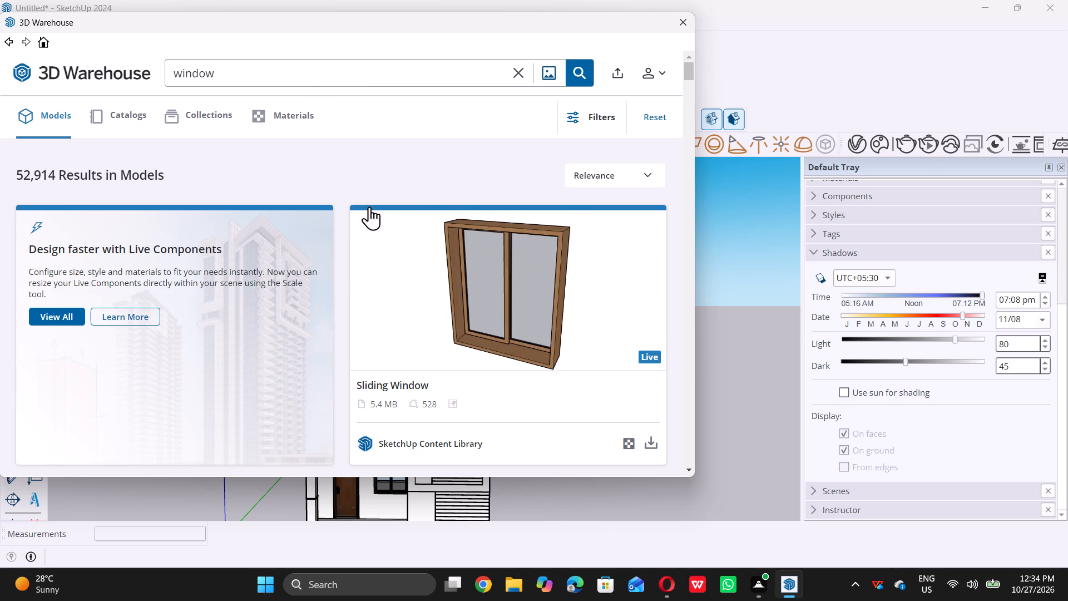
Examine the "window" search results in 3D Warehouse for a tall, narrow model suited to the facade.
{"action": "scroll", "coordinate": [429, 243], "scroll_direction": "down", "scroll_amount": 13}
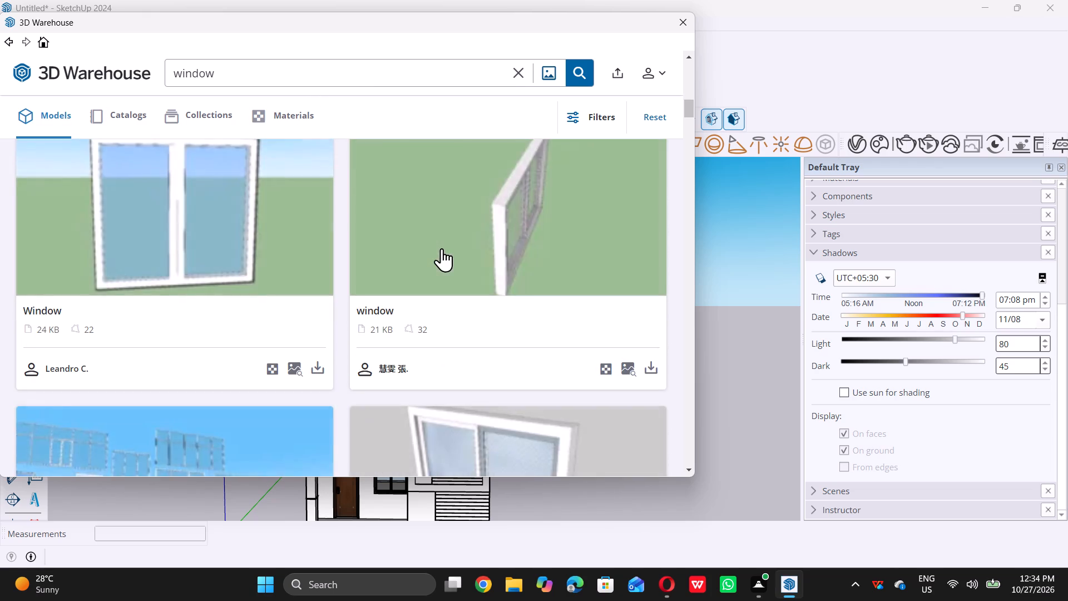
{"action": "scroll", "coordinate": [444, 248], "scroll_direction": "down", "scroll_amount": 6}
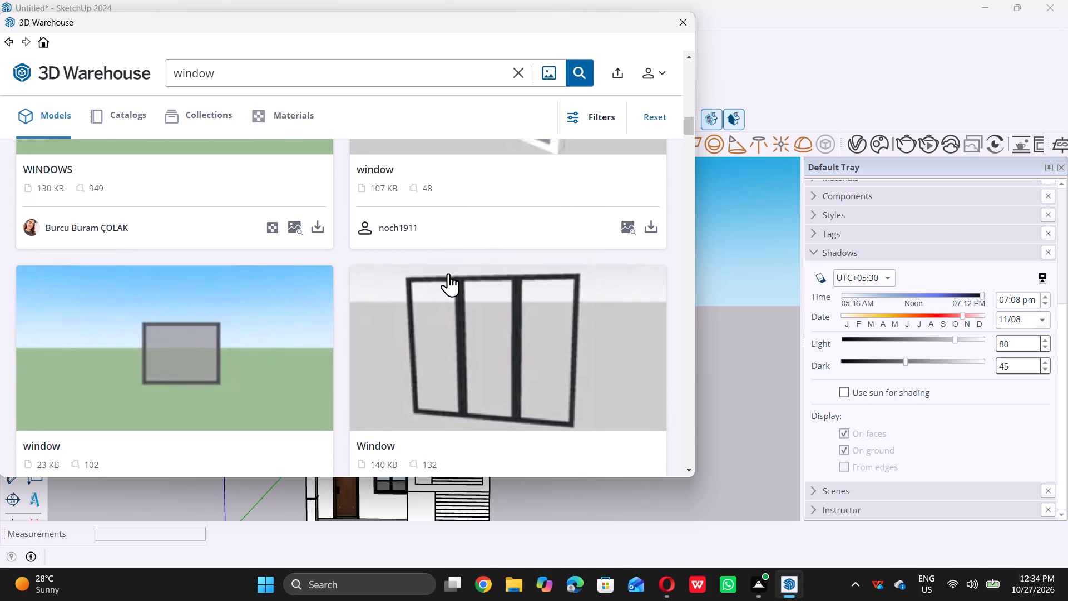
{"action": "scroll", "coordinate": [511, 333], "scroll_direction": "down", "scroll_amount": 10}
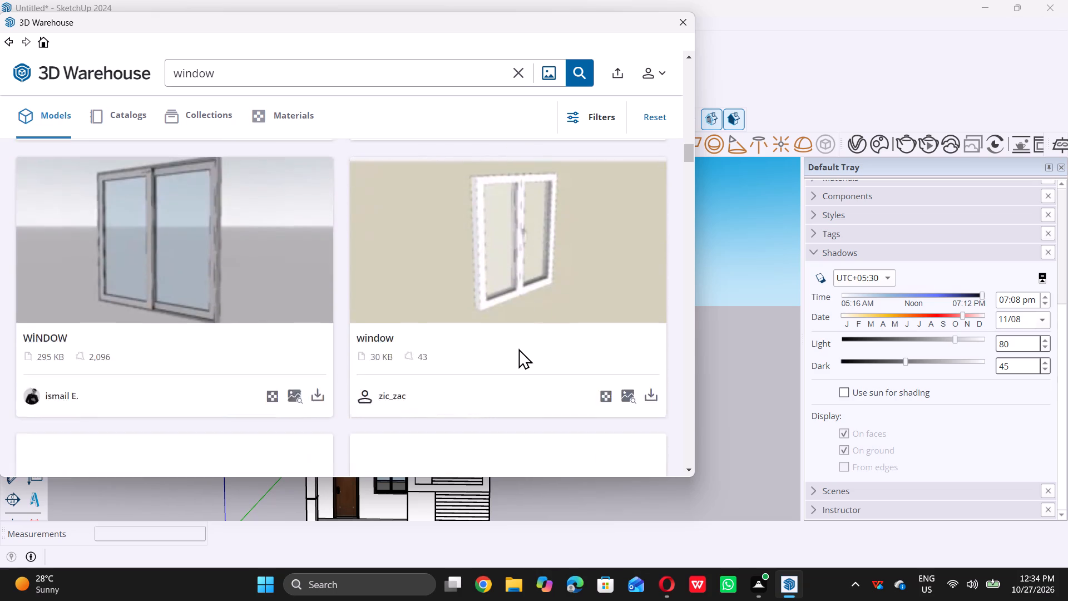
{"action": "scroll", "coordinate": [517, 349], "scroll_direction": "down", "scroll_amount": 5}
{"action": "scroll", "coordinate": [517, 349], "scroll_direction": "up", "scroll_amount": 2}
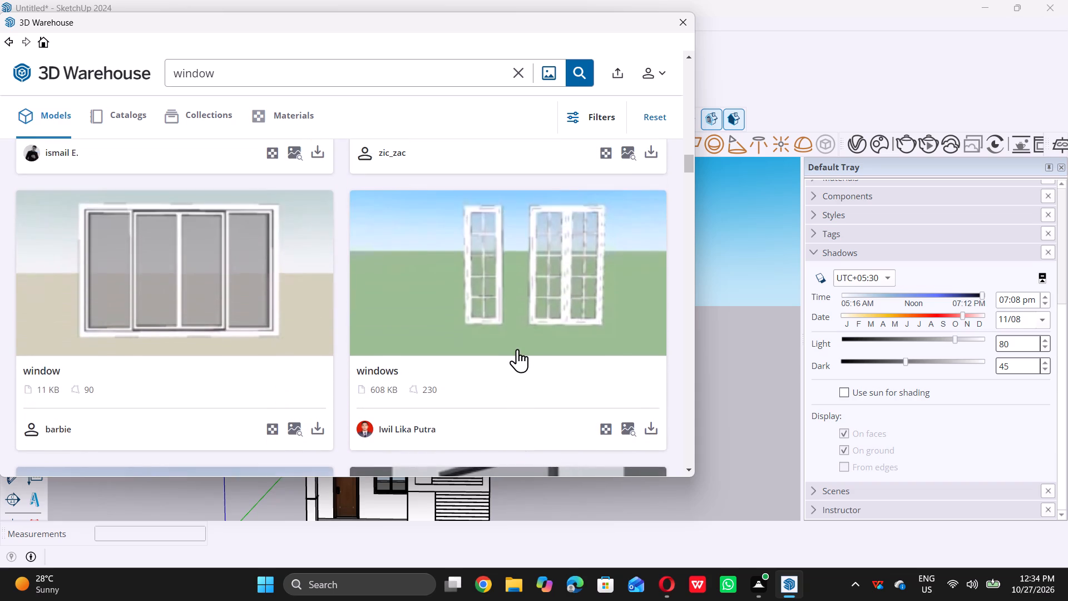
{"action": "scroll", "coordinate": [517, 349], "scroll_direction": "down", "scroll_amount": 6}
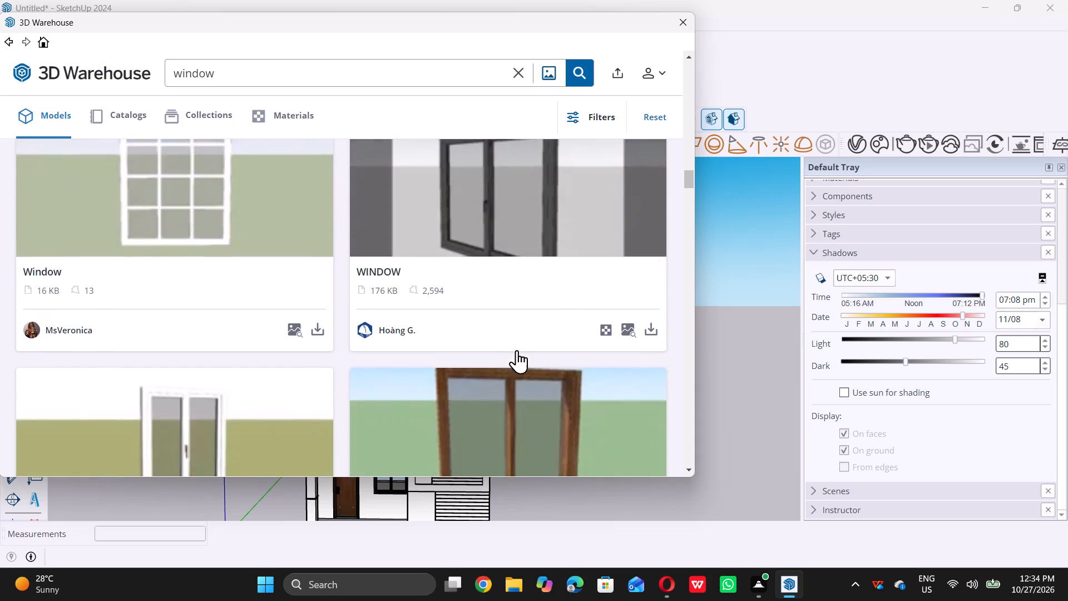
{"action": "scroll", "coordinate": [517, 350], "scroll_direction": "down", "scroll_amount": 9}
{"action": "scroll", "coordinate": [511, 340], "scroll_direction": "up", "scroll_amount": 1}
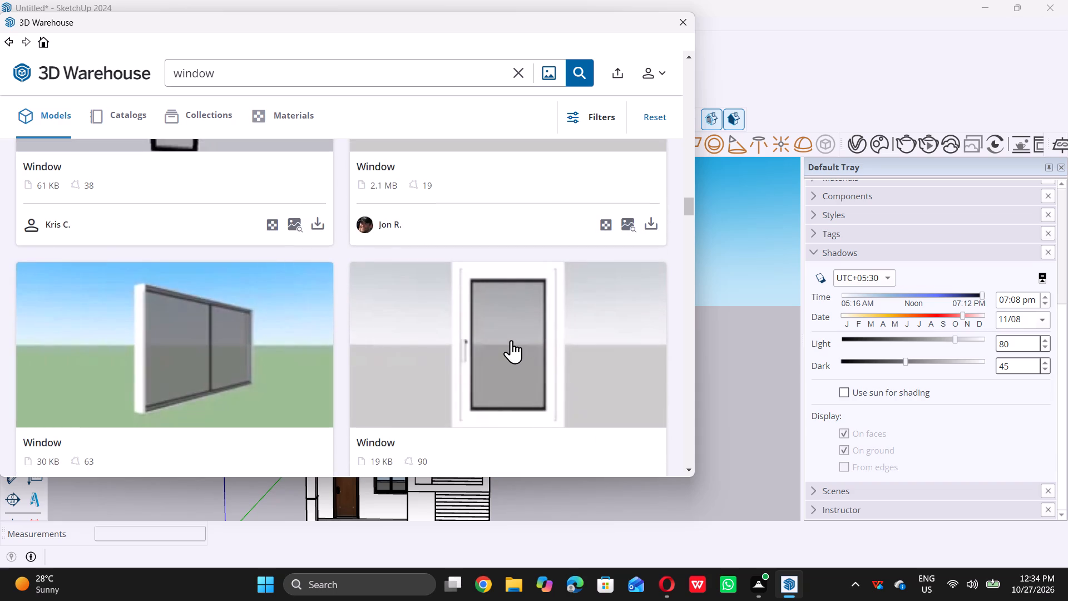
{"action": "scroll", "coordinate": [511, 340], "scroll_direction": "up", "scroll_amount": 2}
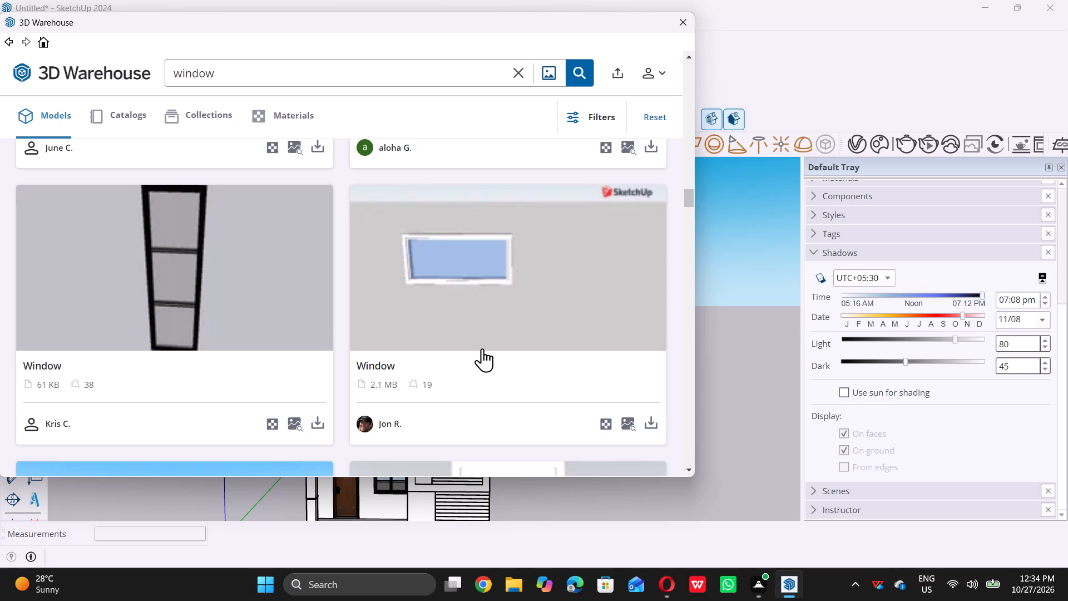
{"action": "scroll", "coordinate": [482, 348], "scroll_direction": "down", "scroll_amount": 5}
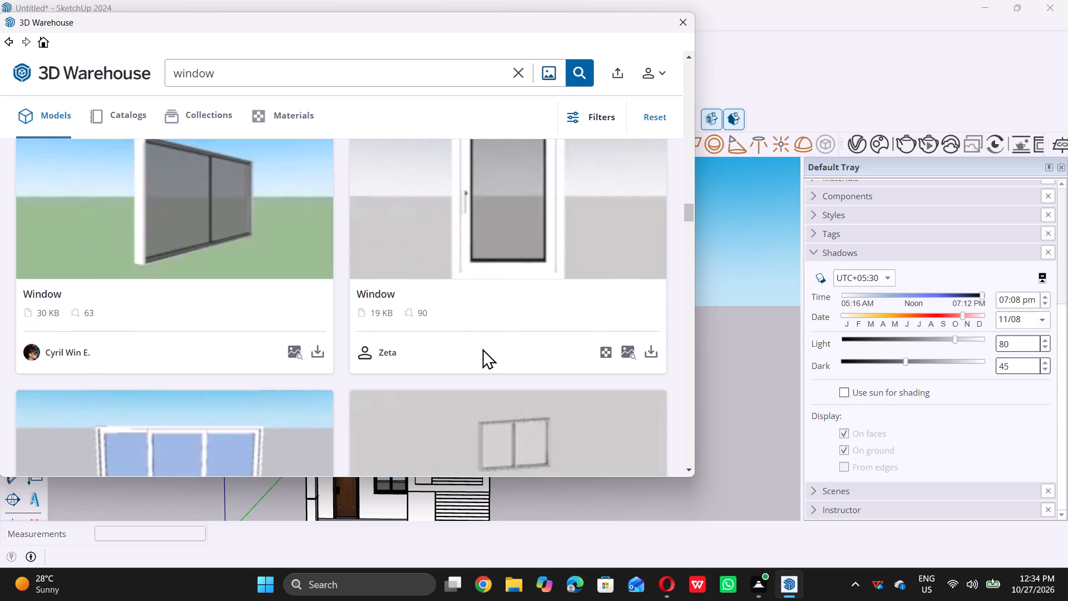
{"action": "scroll", "coordinate": [482, 348], "scroll_direction": "down", "scroll_amount": 13}
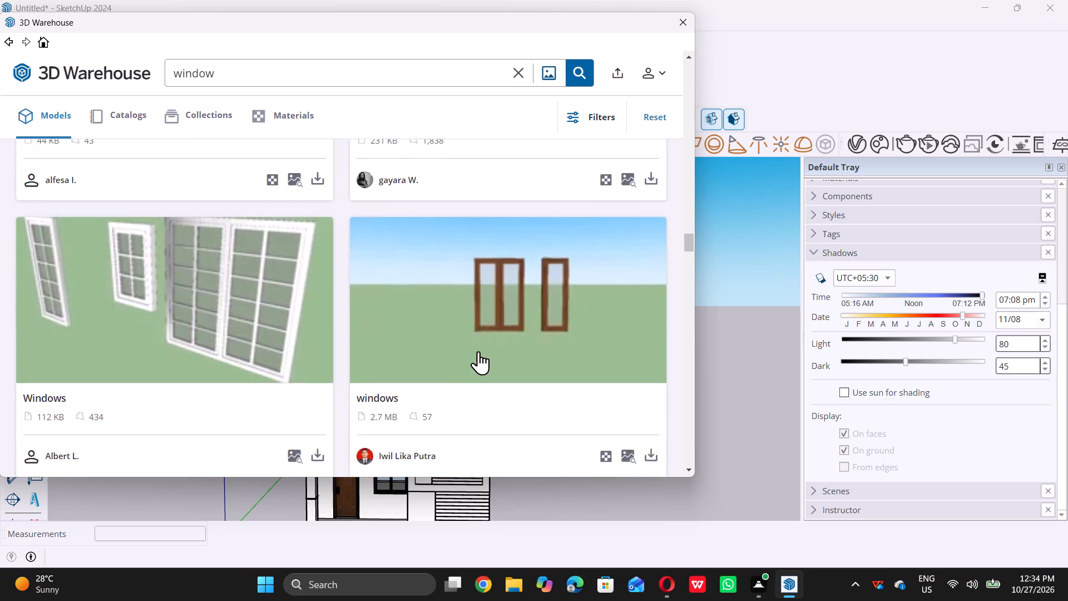
{"action": "scroll", "coordinate": [478, 351], "scroll_direction": "up", "scroll_amount": 2}
{"action": "scroll", "coordinate": [475, 354], "scroll_direction": "down", "scroll_amount": 7}
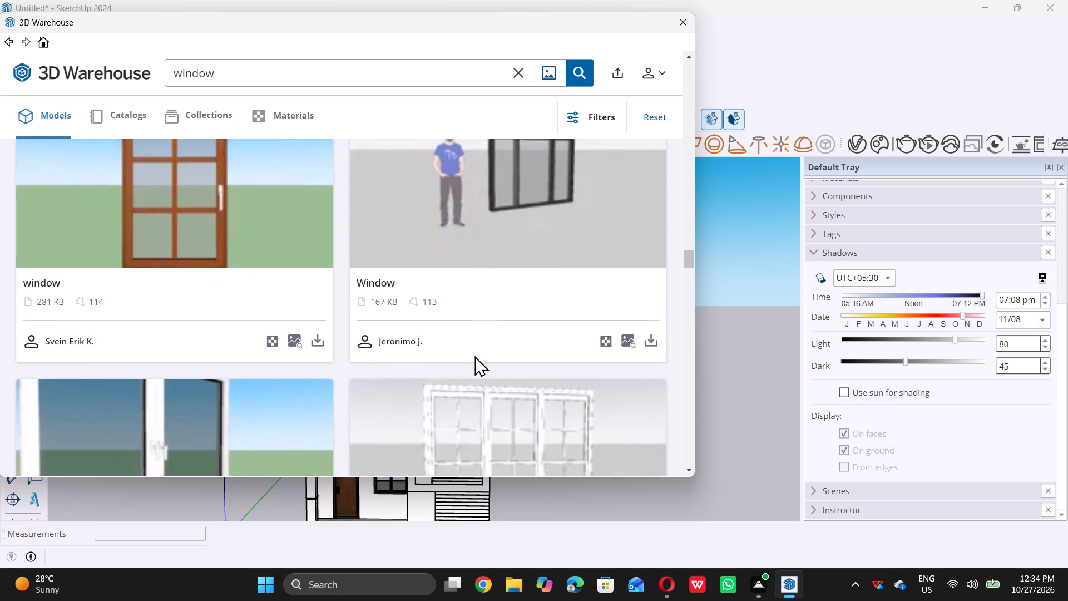
{"action": "scroll", "coordinate": [474, 356], "scroll_direction": "down", "scroll_amount": 9}
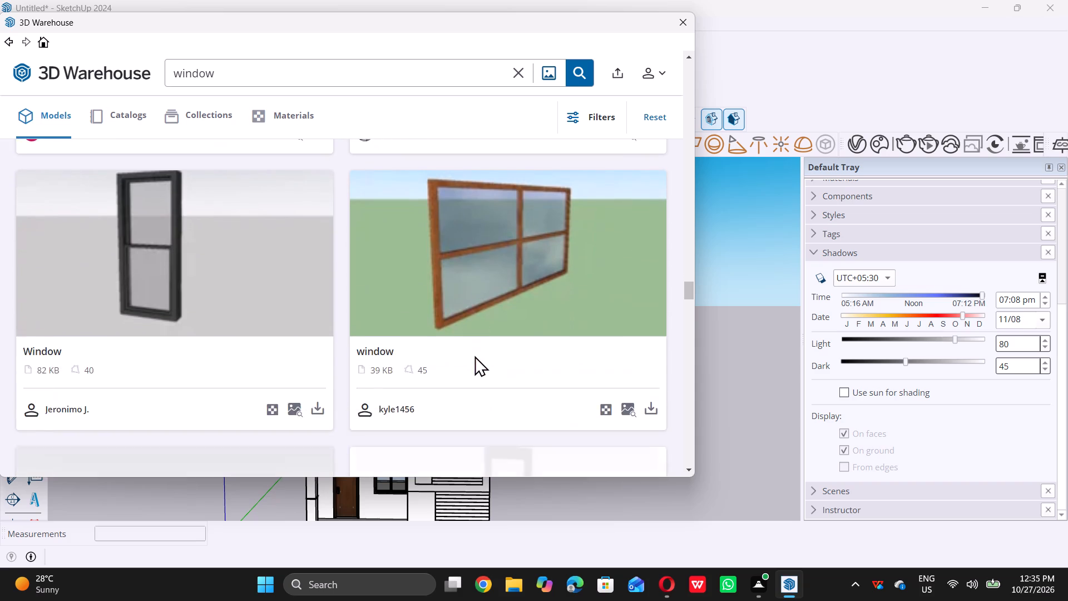
{"action": "scroll", "coordinate": [474, 356], "scroll_direction": "down", "scroll_amount": 11}
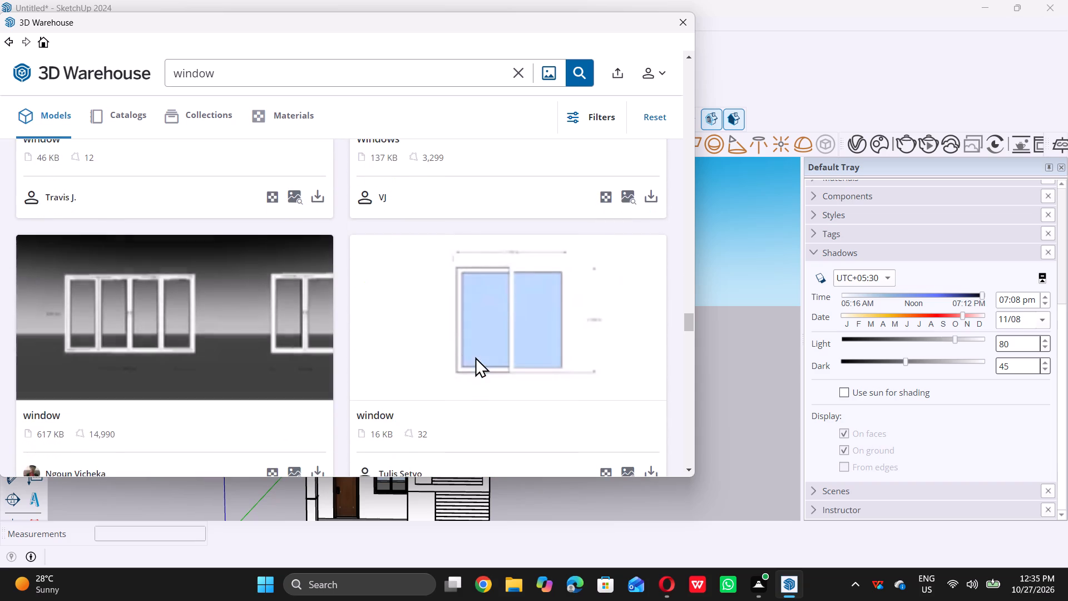
{"action": "scroll", "coordinate": [475, 357], "scroll_direction": "down", "scroll_amount": 5}
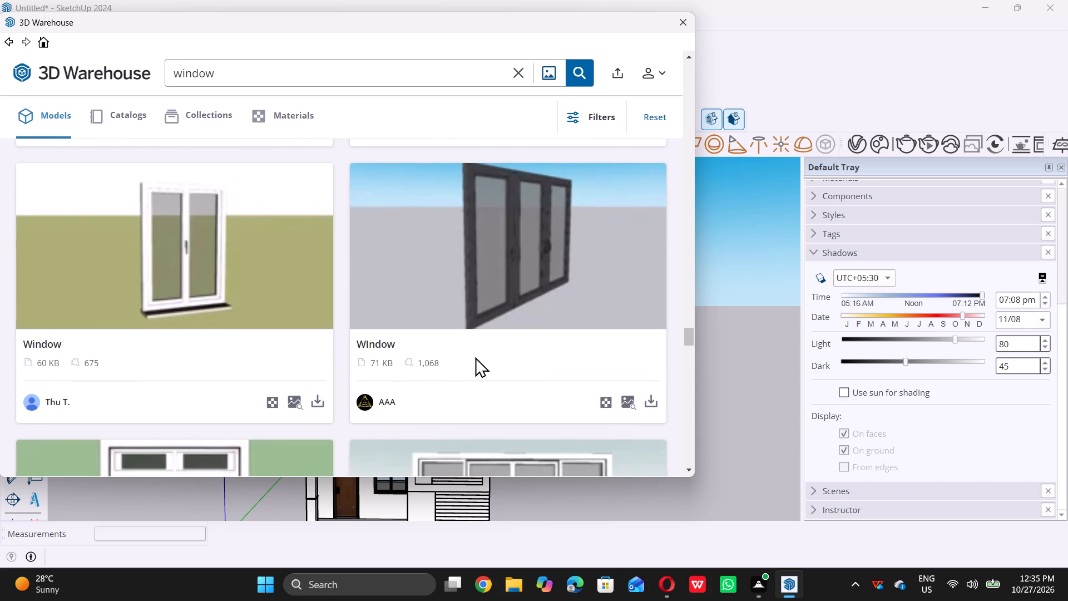
{"action": "scroll", "coordinate": [474, 347], "scroll_direction": "down", "scroll_amount": 6}
{"action": "scroll", "coordinate": [526, 316], "scroll_direction": "down", "scroll_amount": 5}
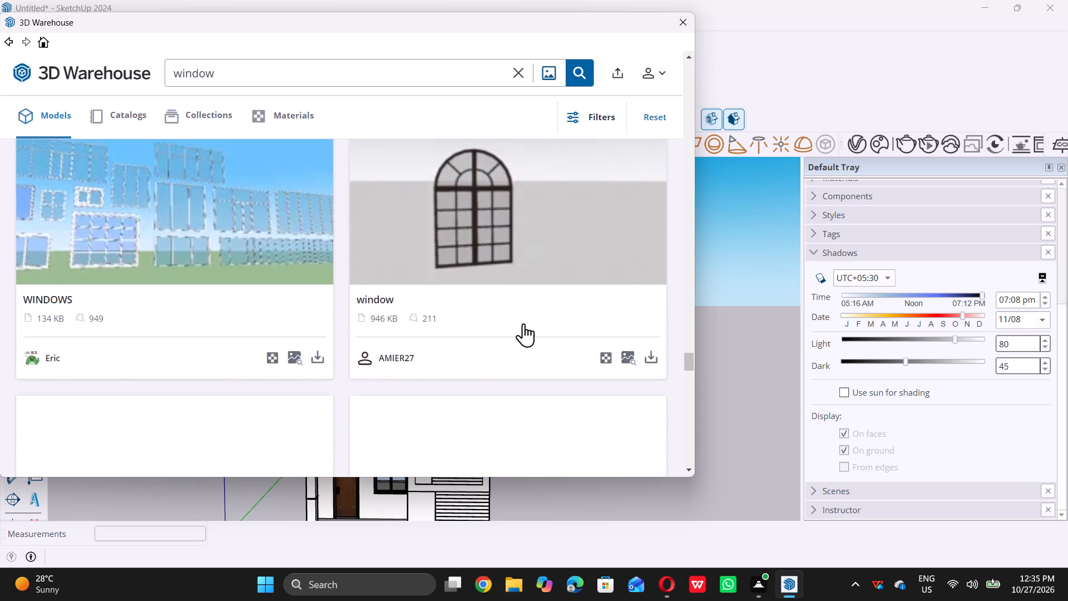
{"action": "scroll", "coordinate": [520, 329], "scroll_direction": "down", "scroll_amount": 10}
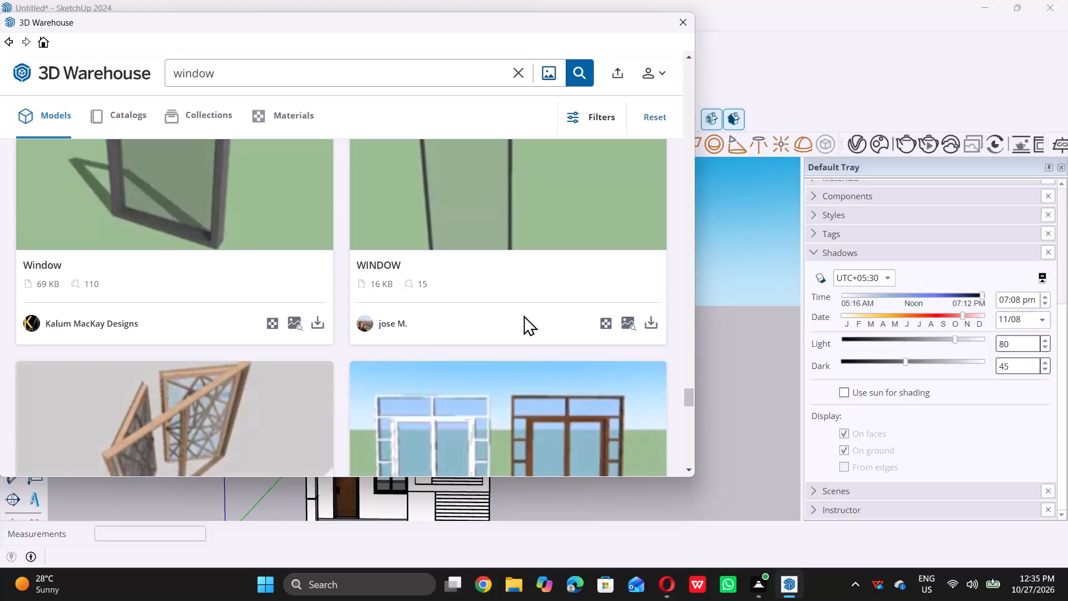
{"action": "scroll", "coordinate": [525, 315], "scroll_direction": "down", "scroll_amount": 6}
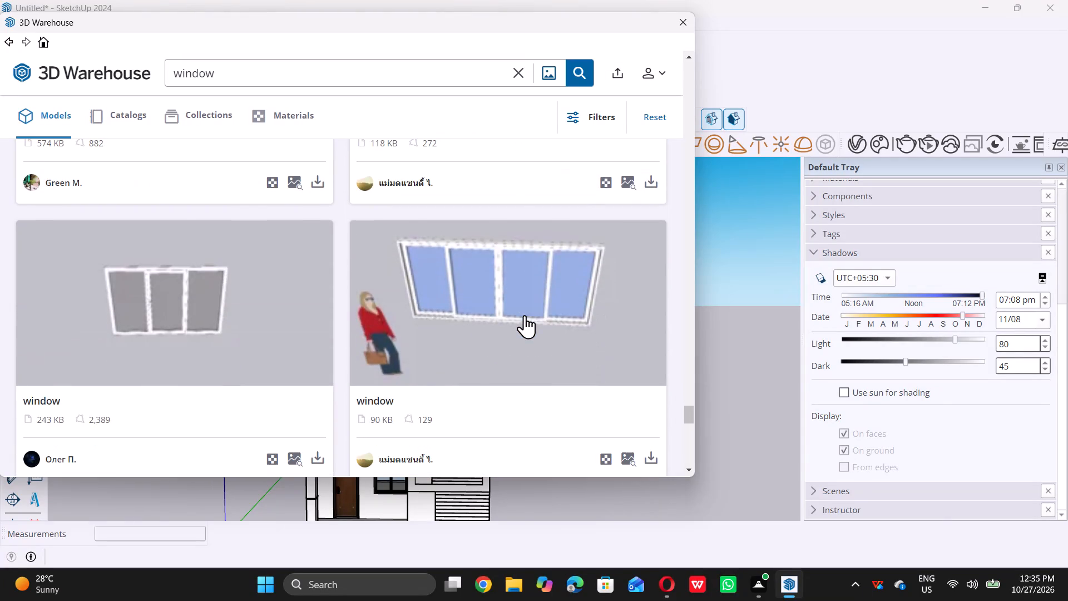
{"action": "scroll", "coordinate": [525, 315], "scroll_direction": "down", "scroll_amount": 8}
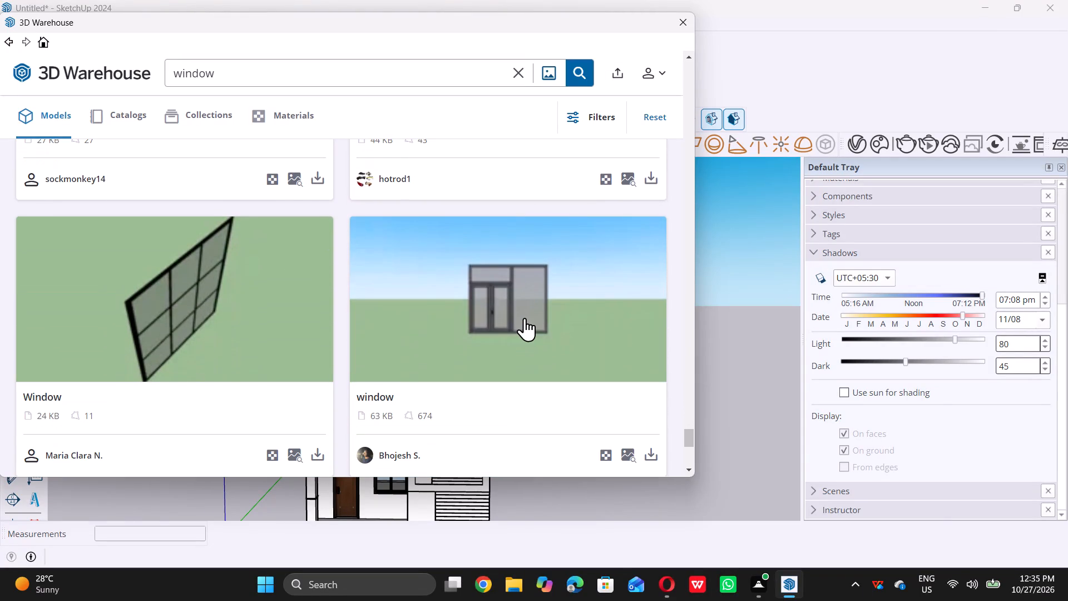
{"action": "scroll", "coordinate": [439, 318], "scroll_direction": "down", "scroll_amount": 1}
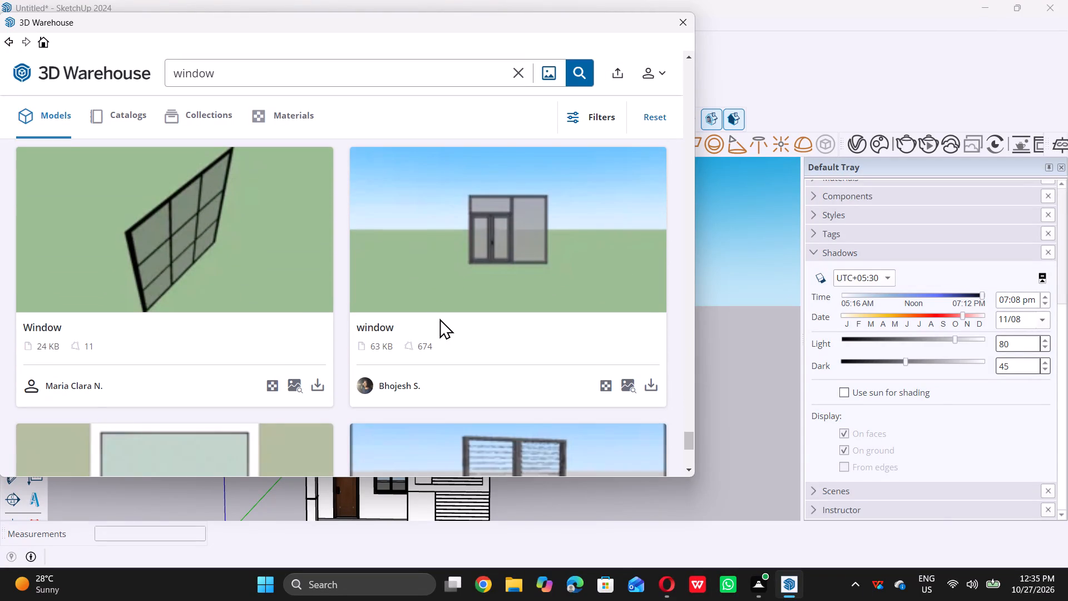
{"action": "scroll", "coordinate": [439, 318], "scroll_direction": "down", "scroll_amount": 8}
{"action": "double_click", "coordinate": [353, 392]}
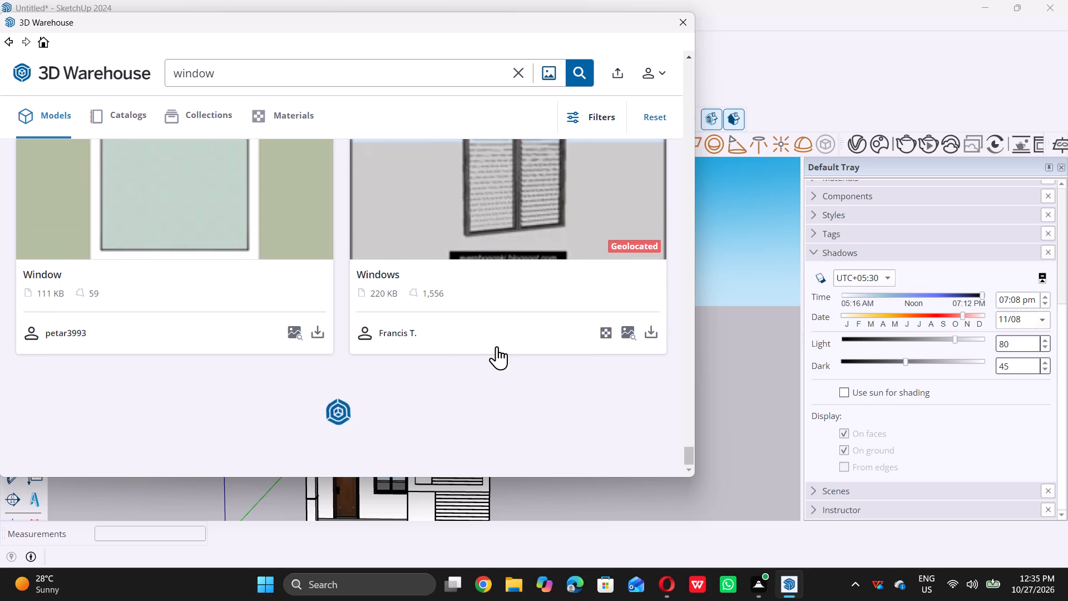
{"action": "scroll", "coordinate": [497, 346], "scroll_direction": "down", "scroll_amount": 6}
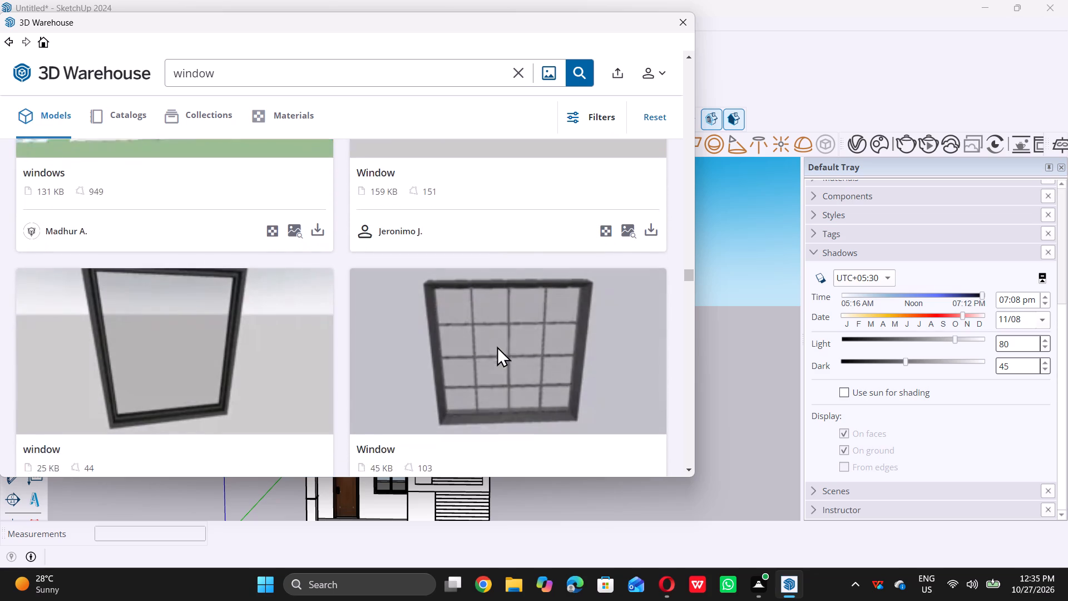
{"action": "scroll", "coordinate": [509, 343], "scroll_direction": "down", "scroll_amount": 12}
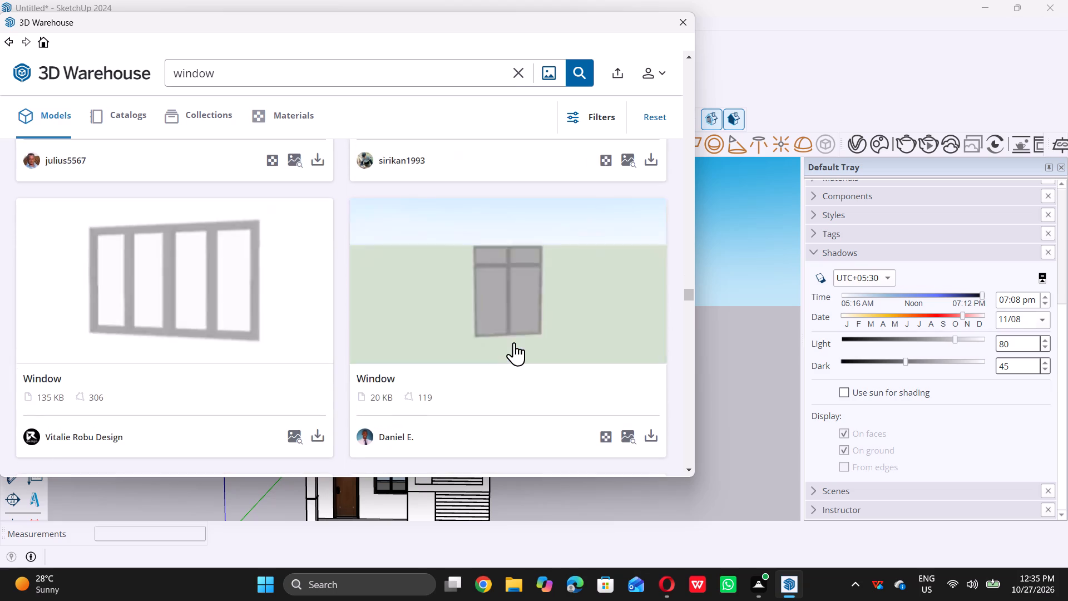
{"action": "scroll", "coordinate": [519, 341], "scroll_direction": "down", "scroll_amount": 11}
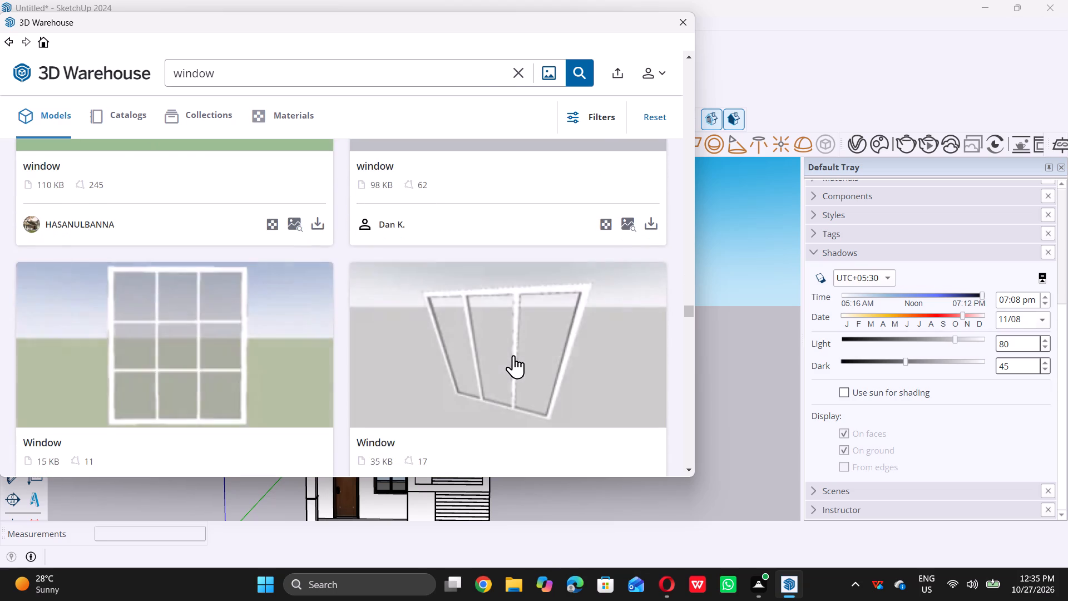
{"action": "scroll", "coordinate": [513, 356], "scroll_direction": "down", "scroll_amount": 17}
{"action": "scroll", "coordinate": [506, 368], "scroll_direction": "up", "scroll_amount": 5}
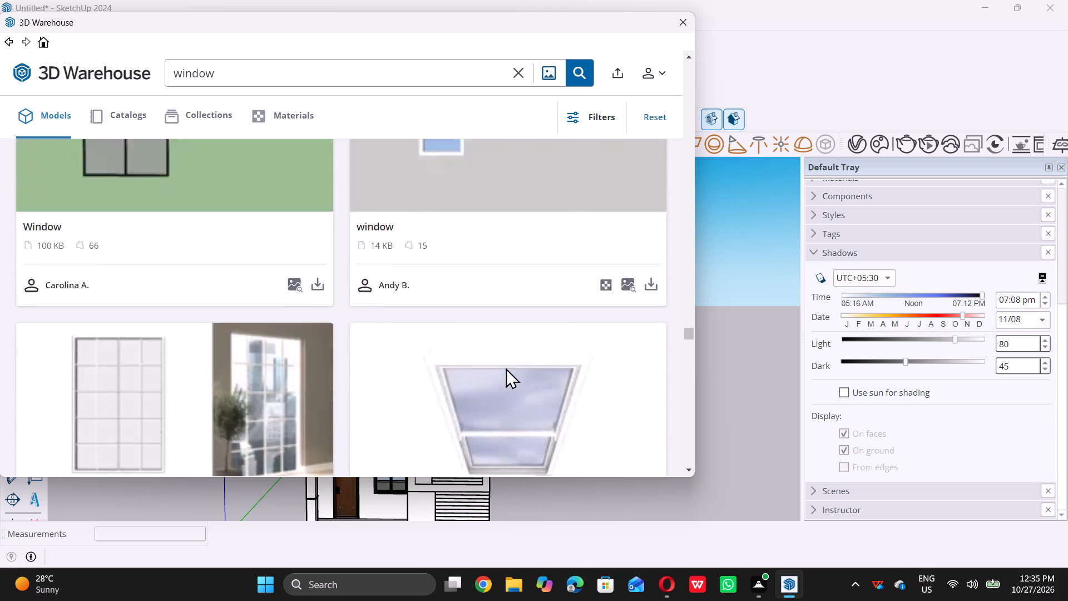
{"action": "scroll", "coordinate": [506, 368], "scroll_direction": "up", "scroll_amount": 2}
{"action": "scroll", "coordinate": [506, 368], "scroll_direction": "down", "scroll_amount": 13}
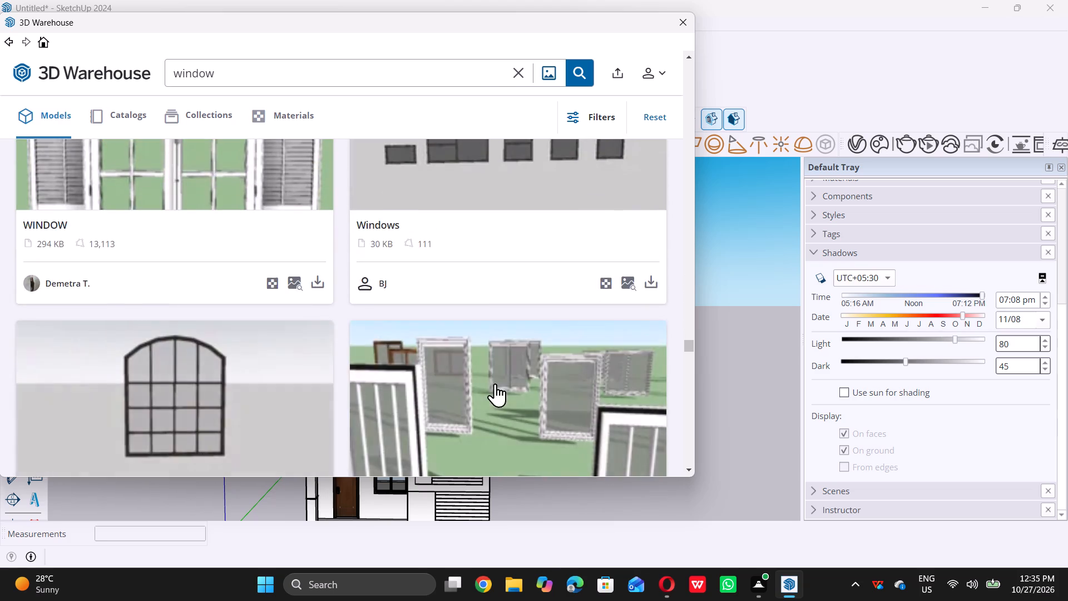
{"action": "scroll", "coordinate": [495, 385], "scroll_direction": "down", "scroll_amount": 15}
{"action": "scroll", "coordinate": [494, 387], "scroll_direction": "down", "scroll_amount": 12}
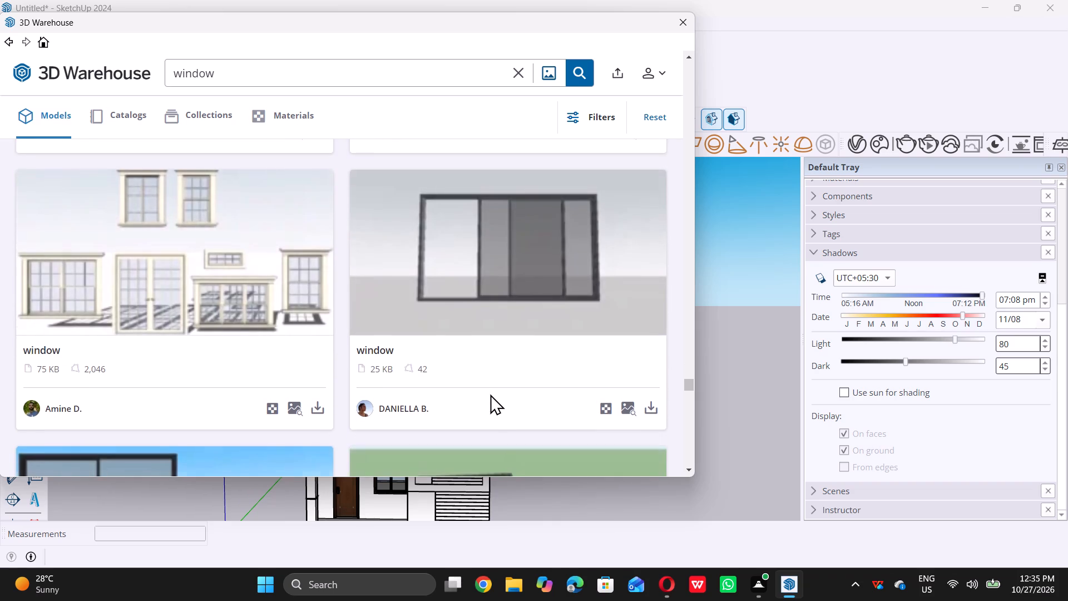
{"action": "scroll", "coordinate": [490, 394], "scroll_direction": "down", "scroll_amount": 16}
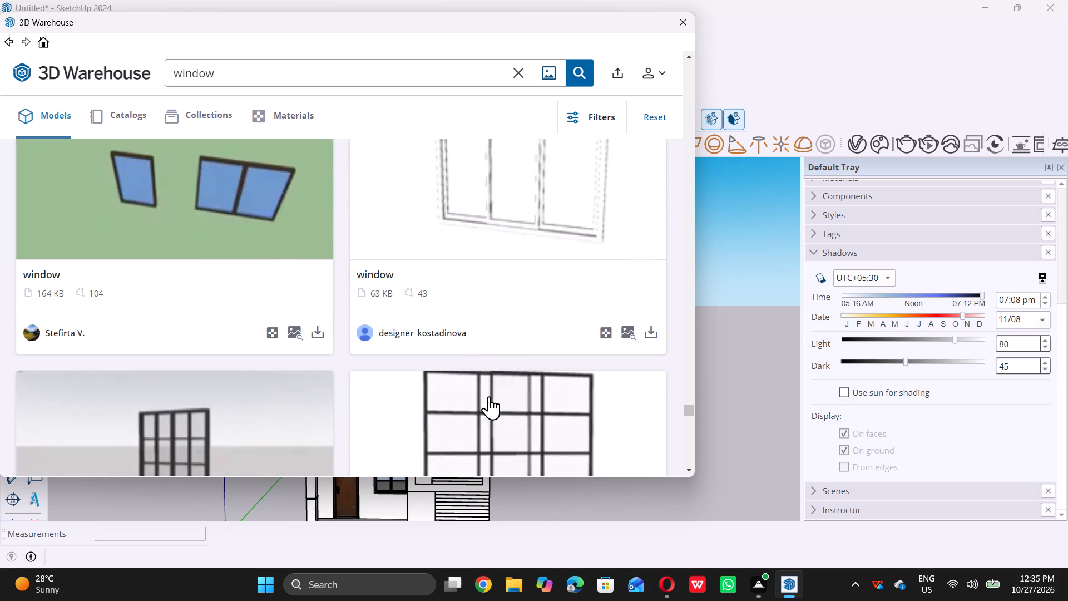
{"action": "scroll", "coordinate": [488, 397], "scroll_direction": "down", "scroll_amount": 5}
{"action": "scroll", "coordinate": [488, 398], "scroll_direction": "up", "scroll_amount": 2}
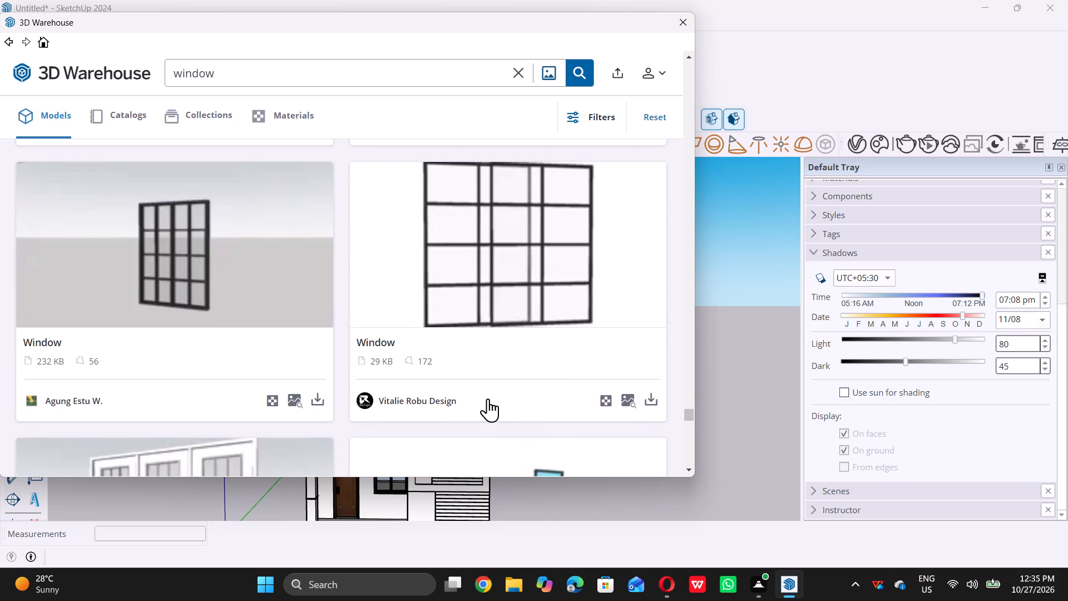
{"action": "scroll", "coordinate": [488, 398], "scroll_direction": "down", "scroll_amount": 4}
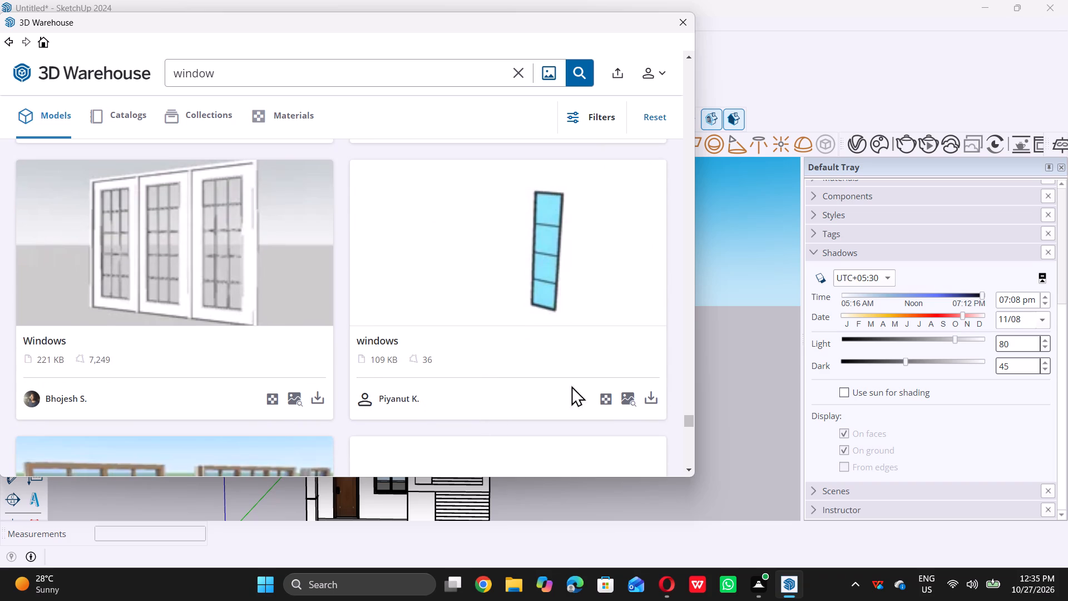
Load the tall, narrow four-pane "windows" model with blue glass directly into the model and place it beside the house.
{"action": "left_click", "coordinate": [654, 398]}
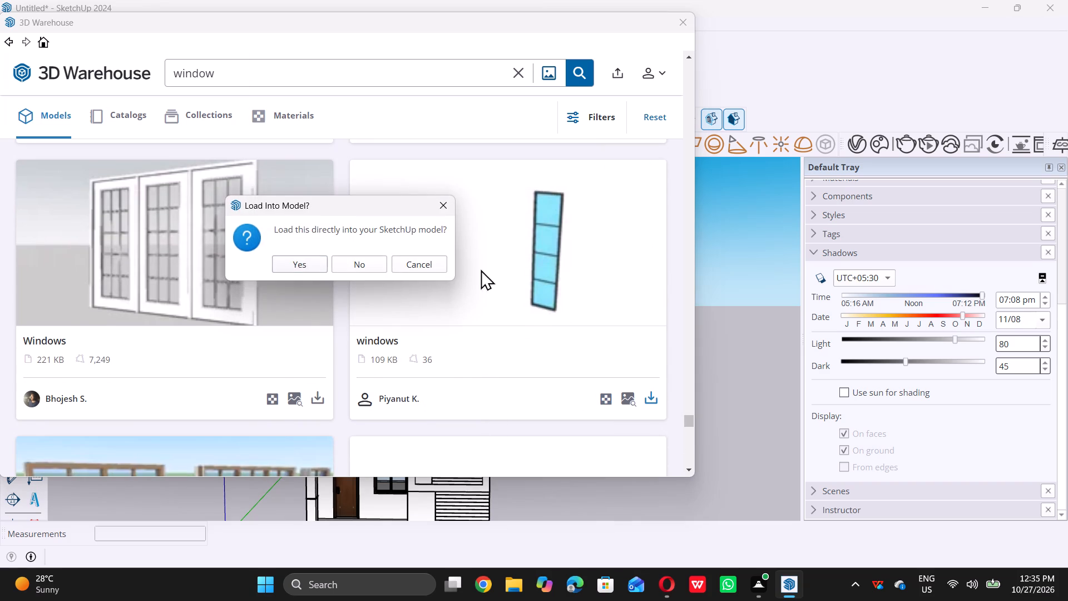
{"action": "triple_click", "coordinate": [308, 265]}
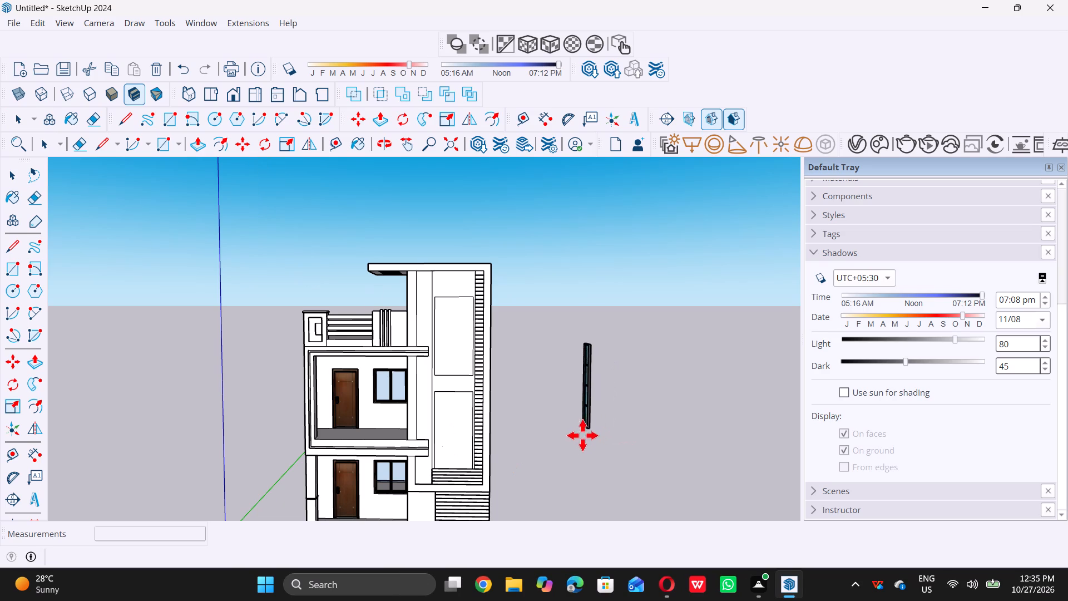
{"action": "double_click", "coordinate": [584, 433]}
{"action": "scroll", "coordinate": [601, 428], "scroll_direction": "up", "scroll_amount": 12}
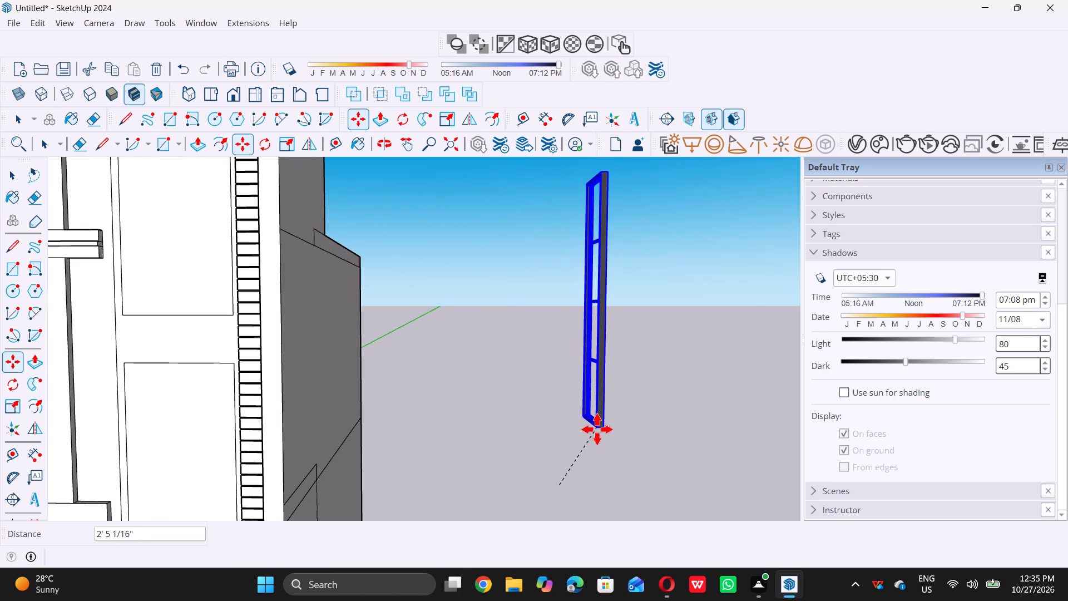
{"action": "left_click", "coordinate": [593, 432]}
Move the imported window about 1' 9 3/4" farther away from the house's side wall.
{"action": "scroll", "coordinate": [396, 398], "scroll_direction": "down", "scroll_amount": 6}
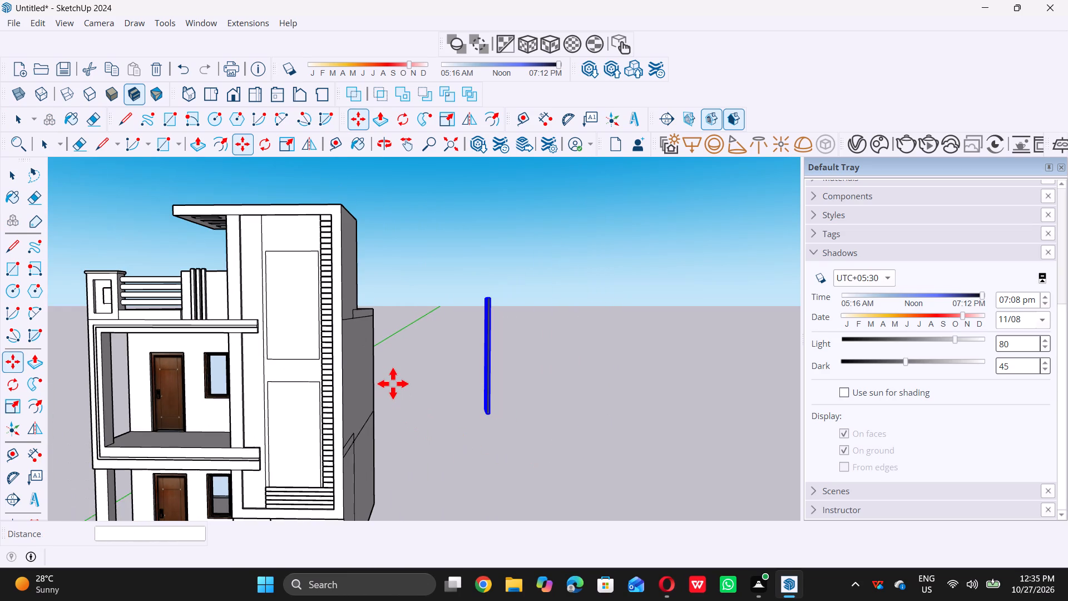
{"action": "left_click", "coordinate": [492, 435]}
{"action": "left_click", "coordinate": [513, 427]}
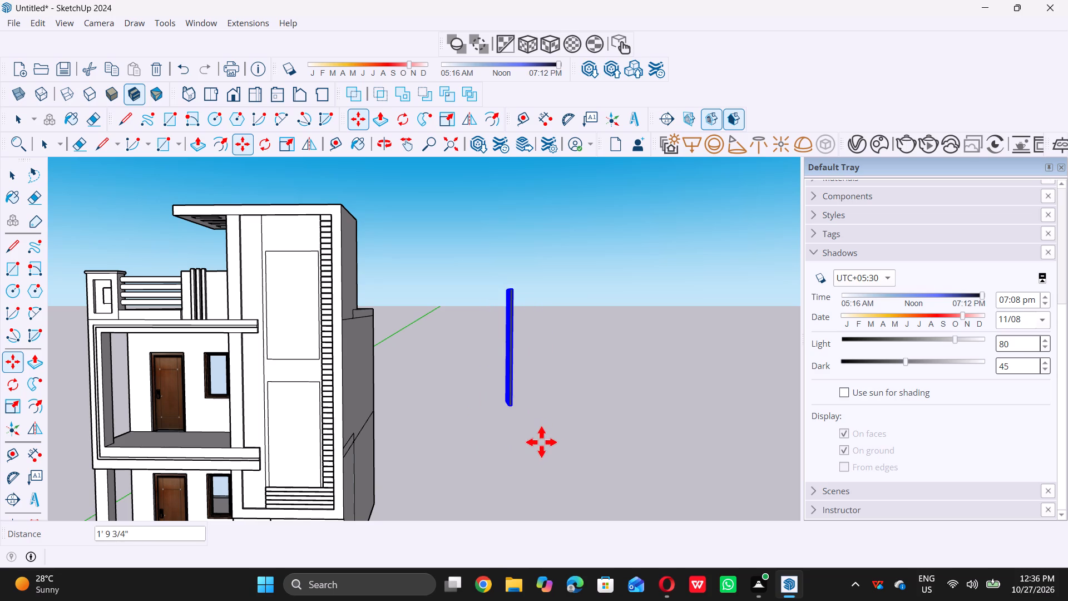
{"action": "key", "text": "space"}
Rotate the imported four-pane window about 98° around the vertical axis so its panes face the front like the facade.
{"action": "key", "text": "q"}
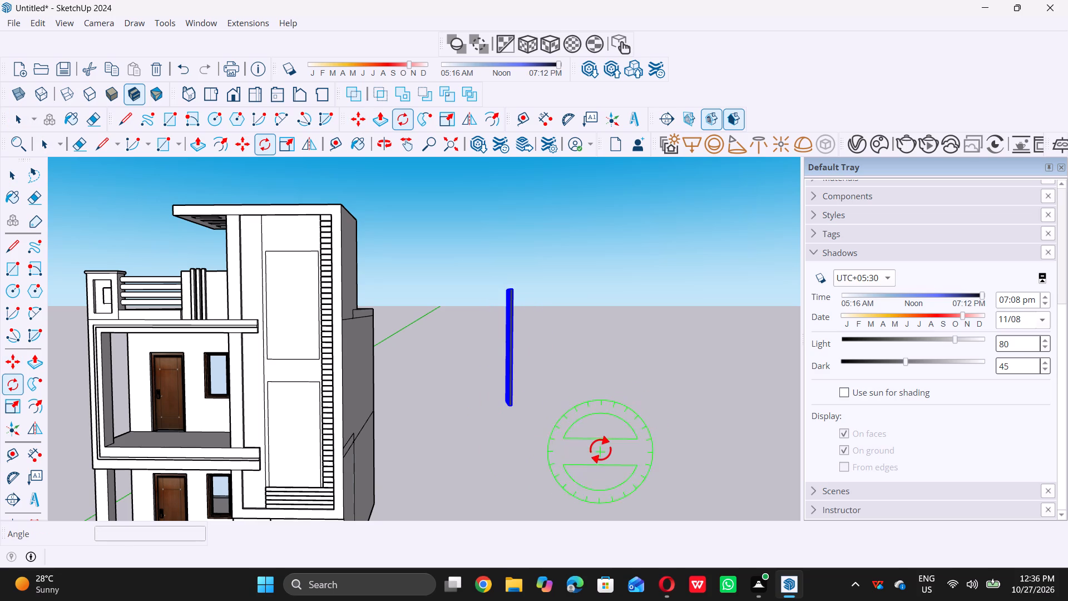
{"action": "scroll", "coordinate": [585, 432], "scroll_direction": "down", "scroll_amount": 13}
{"action": "middle_click_drag", "start_coordinate": [495, 388], "coordinate": [527, 494]}
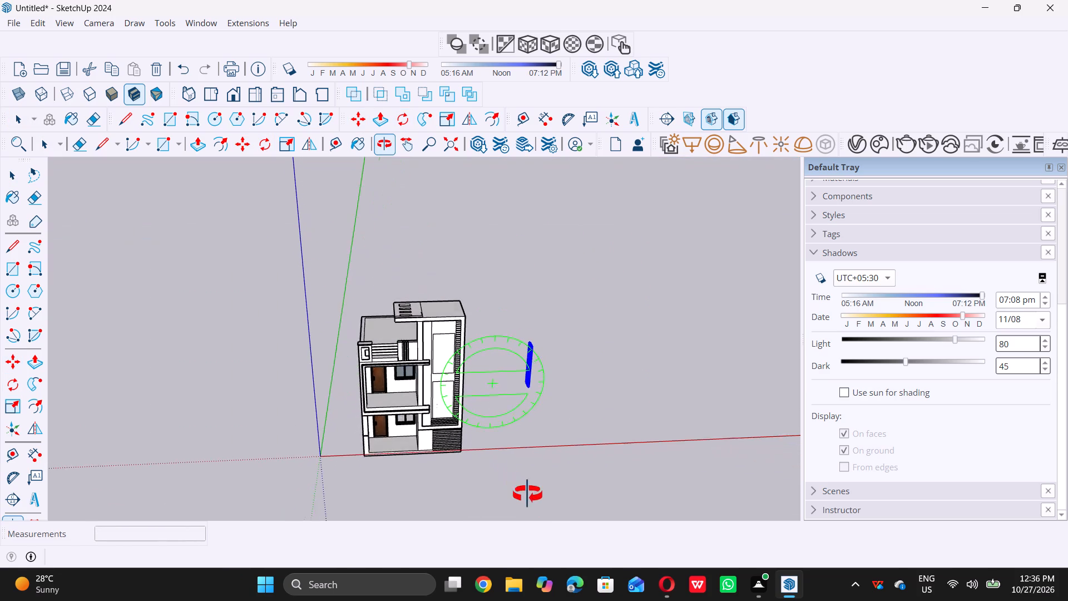
{"action": "middle_click_drag", "start_coordinate": [527, 494], "coordinate": [536, 513]}
{"action": "left_click", "coordinate": [592, 468]}
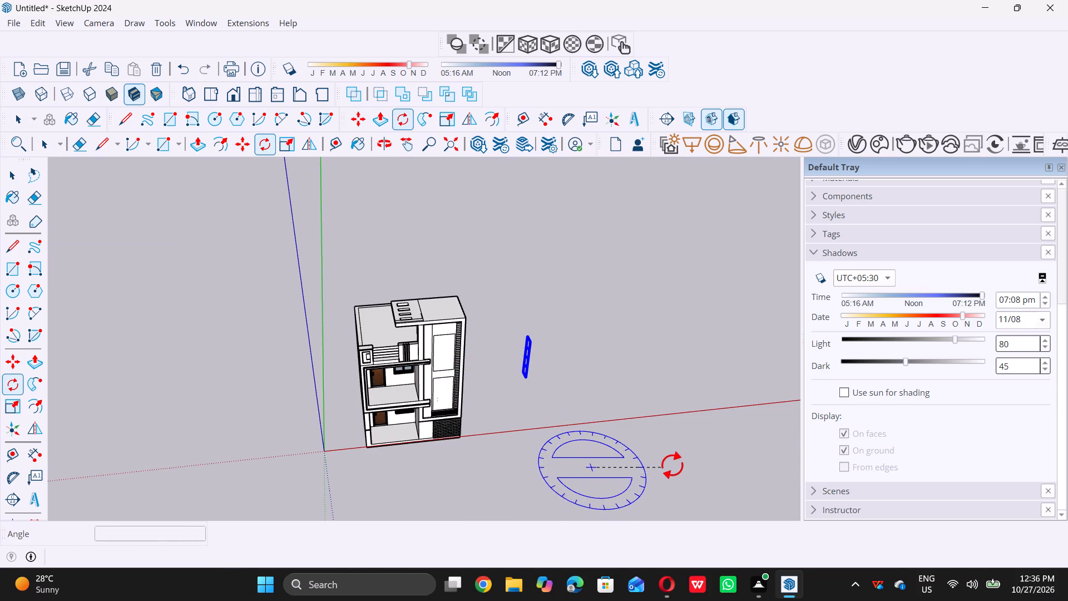
{"action": "left_click", "coordinate": [675, 465]}
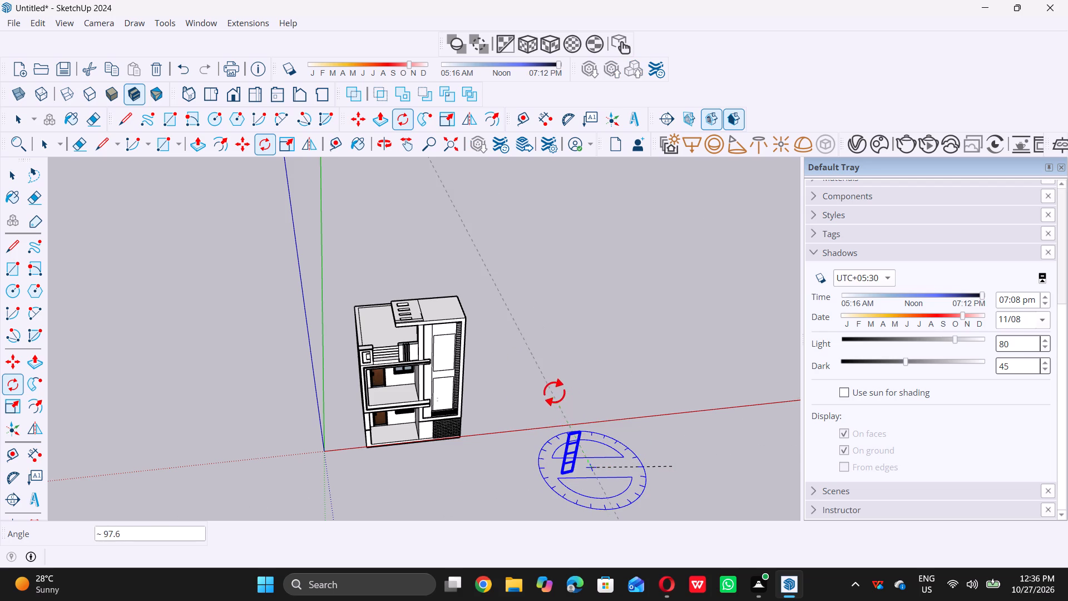
{"action": "left_click", "coordinate": [552, 393]}
{"action": "key", "text": "space"}
Examine the rotated window against the house front, including the tall tower panels and the slatted area at ground level.
{"action": "scroll", "coordinate": [572, 386], "scroll_direction": "down", "scroll_amount": 9}
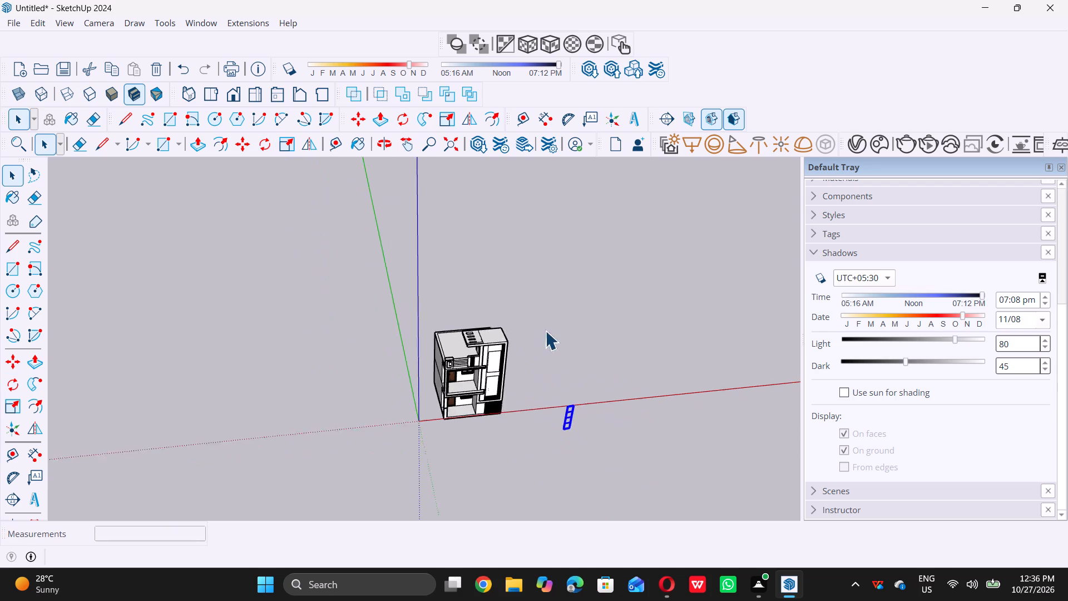
{"action": "scroll", "coordinate": [545, 331], "scroll_direction": "down", "scroll_amount": 2}
{"action": "middle_click_drag", "start_coordinate": [563, 403], "coordinate": [500, 323]}
{"action": "scroll", "coordinate": [517, 370], "scroll_direction": "up", "scroll_amount": 12}
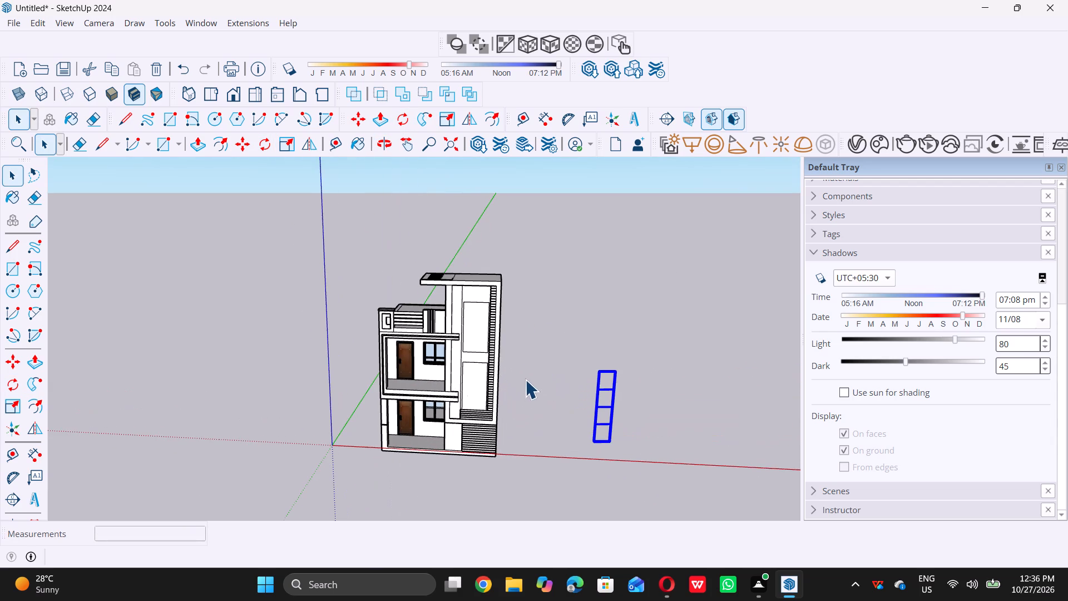
{"action": "middle_click_drag", "start_coordinate": [442, 417], "coordinate": [442, 367]}
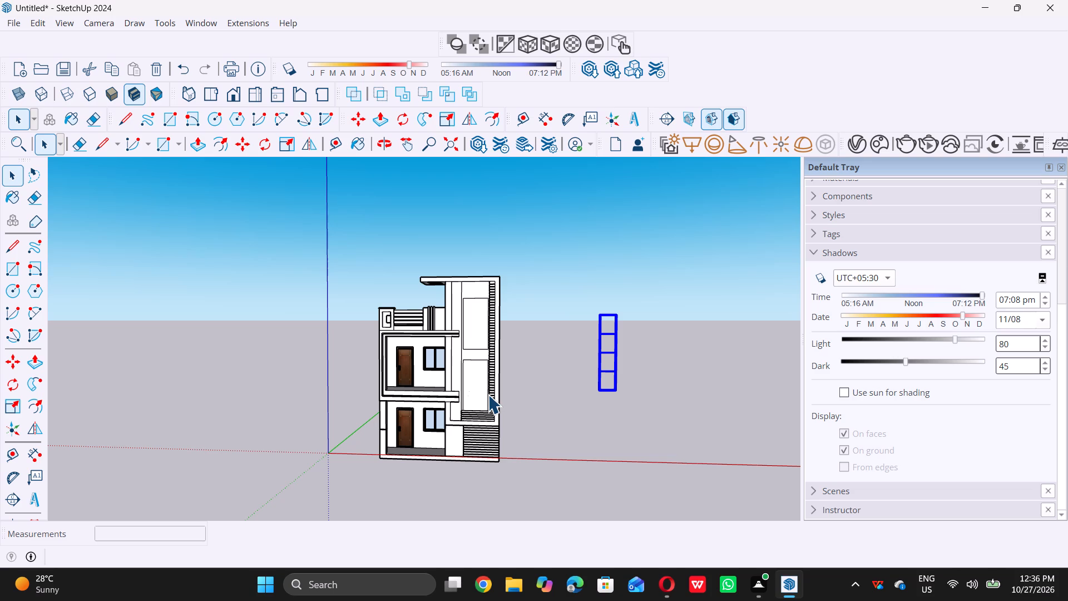
{"action": "scroll", "coordinate": [463, 431], "scroll_direction": "up", "scroll_amount": 12}
{"action": "scroll", "coordinate": [467, 428], "scroll_direction": "down", "scroll_amount": 5}
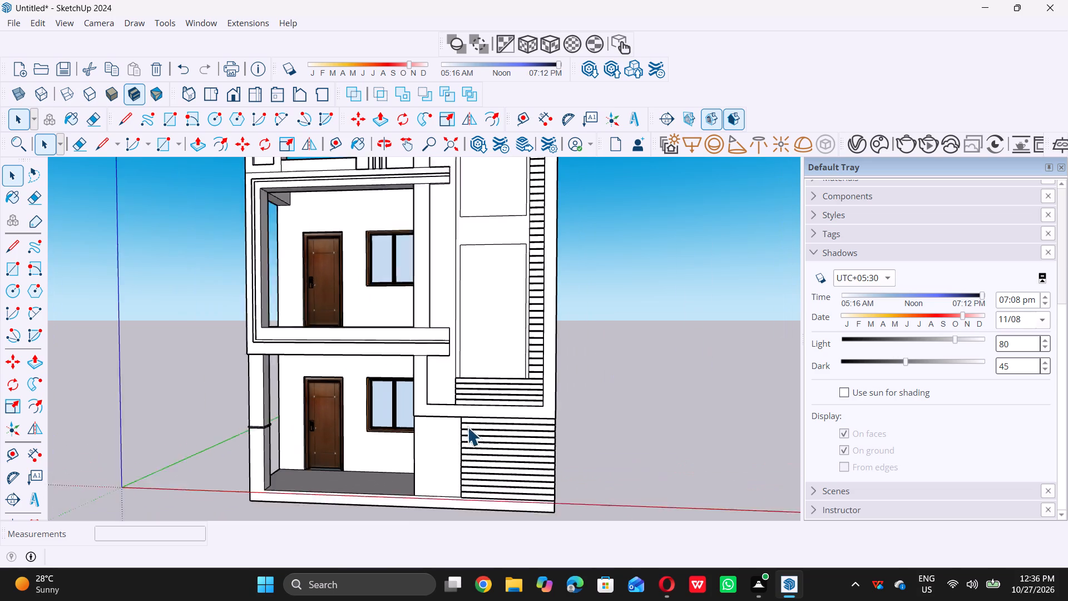
{"action": "scroll", "coordinate": [477, 410], "scroll_direction": "down", "scroll_amount": 8}
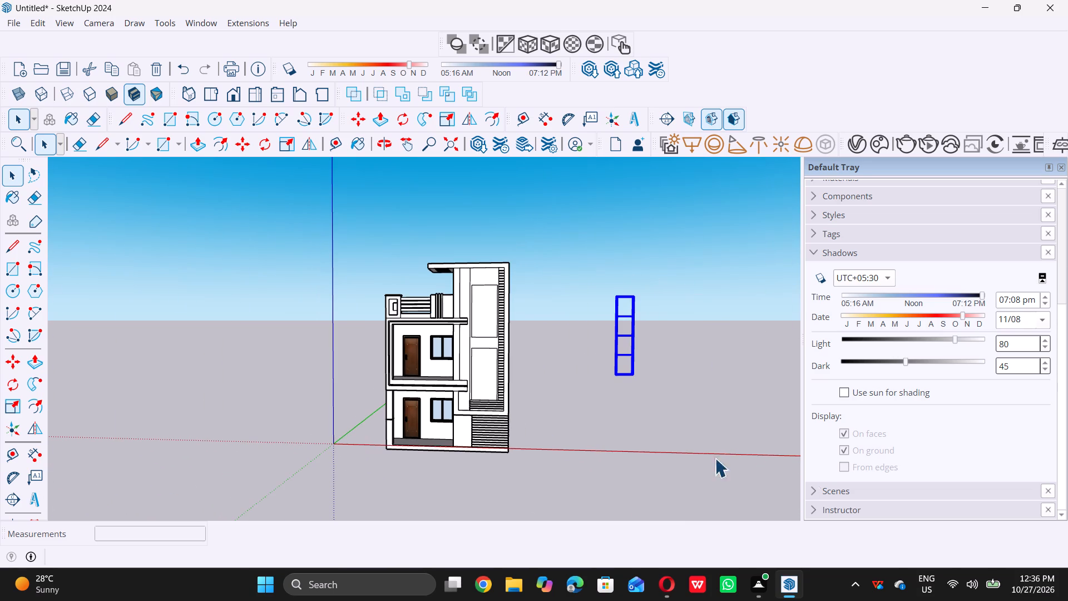
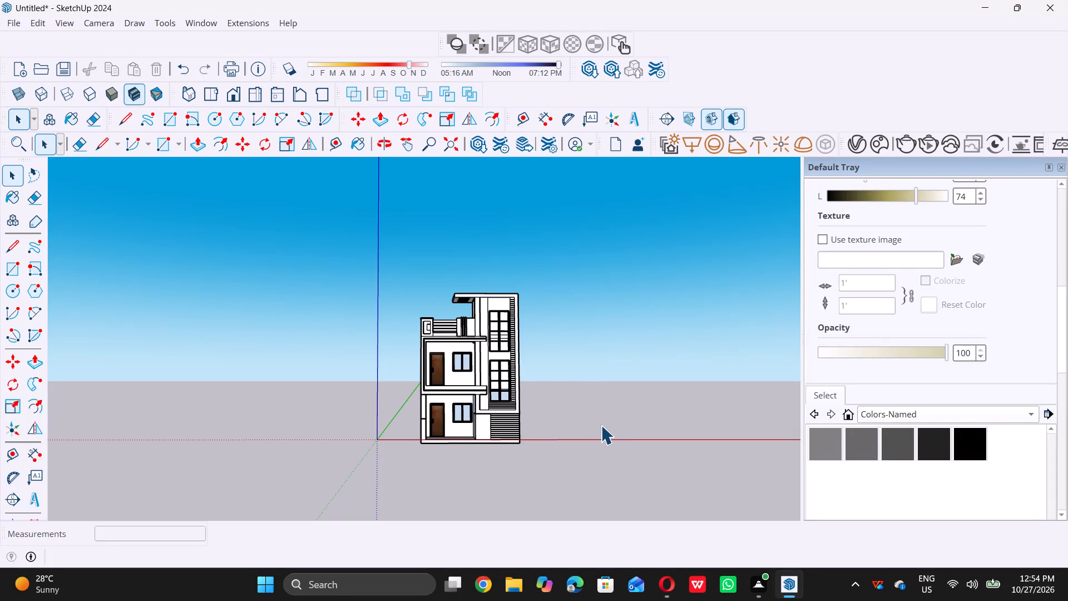
Examine the house facade with its tower windows and balconies from the front, from above and from the side.
{"action": "scroll", "coordinate": [532, 320], "scroll_direction": "down", "scroll_amount": 5}
{"action": "middle_click_drag", "start_coordinate": [520, 313], "coordinate": [482, 358]}
{"action": "scroll", "coordinate": [484, 358], "scroll_direction": "up", "scroll_amount": 9}
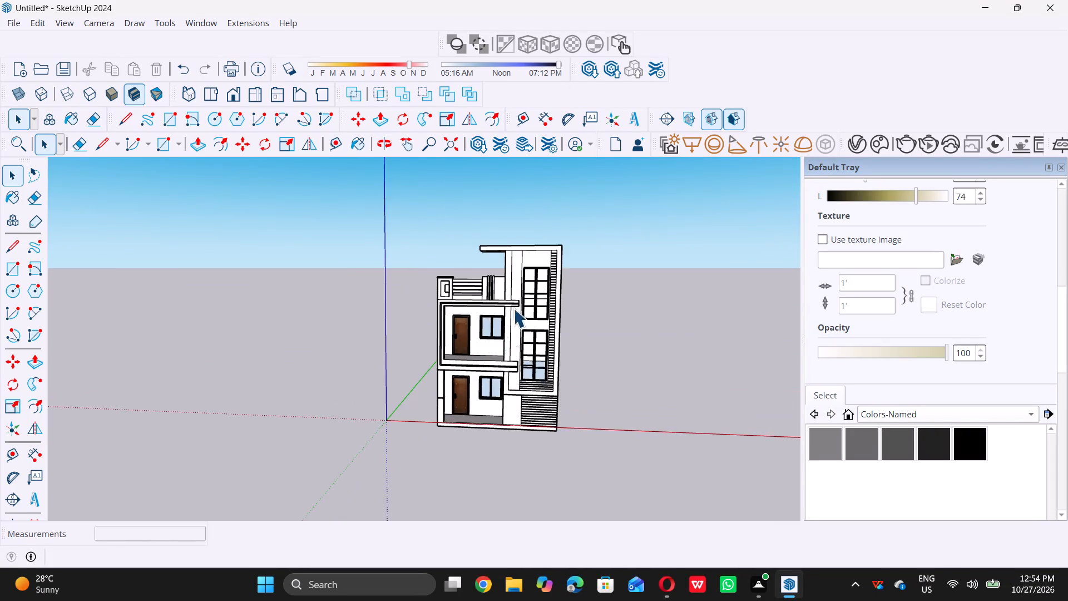
{"action": "scroll", "coordinate": [513, 308], "scroll_direction": "up", "scroll_amount": 3}
{"action": "scroll", "coordinate": [516, 304], "scroll_direction": "down", "scroll_amount": 6}
{"action": "middle_click_drag", "start_coordinate": [484, 346], "coordinate": [495, 319]}
{"action": "scroll", "coordinate": [521, 314], "scroll_direction": "up", "scroll_amount": 6}
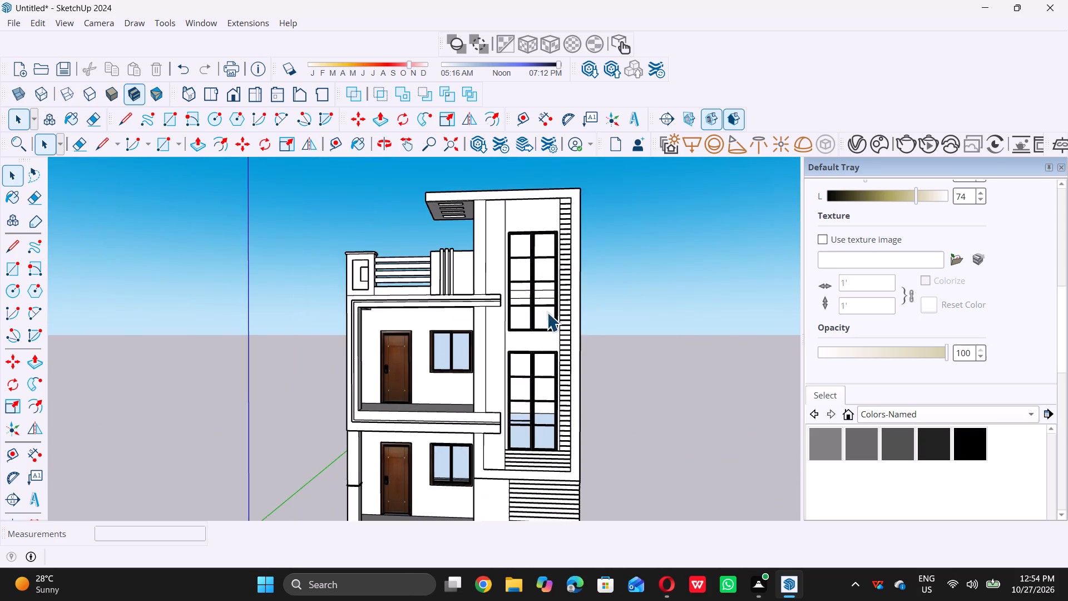
{"action": "scroll", "coordinate": [553, 312], "scroll_direction": "up", "scroll_amount": 7}
{"action": "scroll", "coordinate": [496, 317], "scroll_direction": "down", "scroll_amount": 11}
{"action": "middle_click_drag", "start_coordinate": [453, 334], "coordinate": [527, 382]}
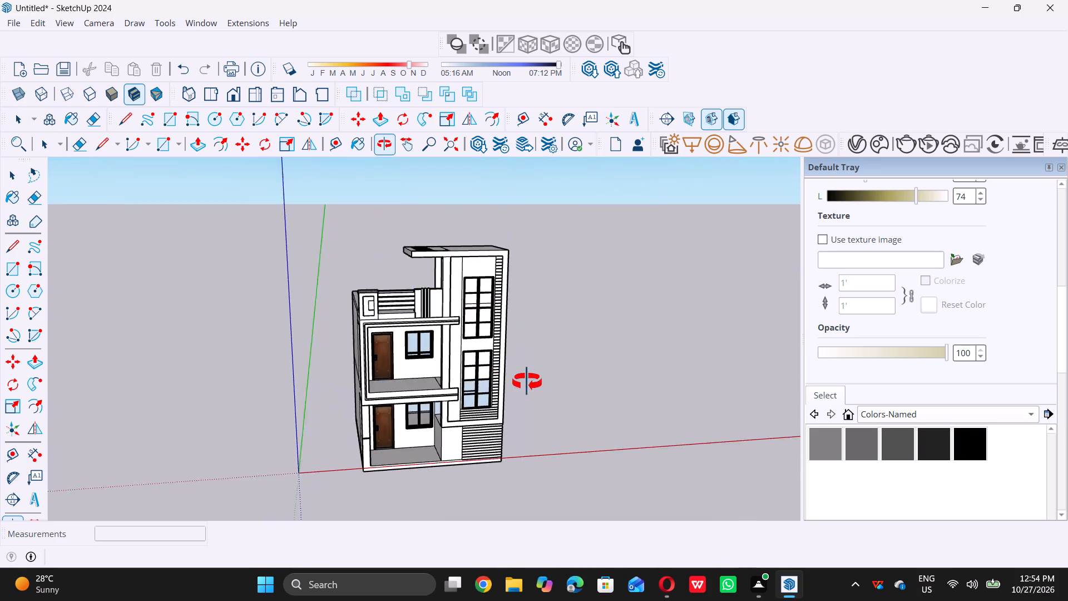
{"action": "middle_click_drag", "start_coordinate": [527, 382], "coordinate": [675, 471]}
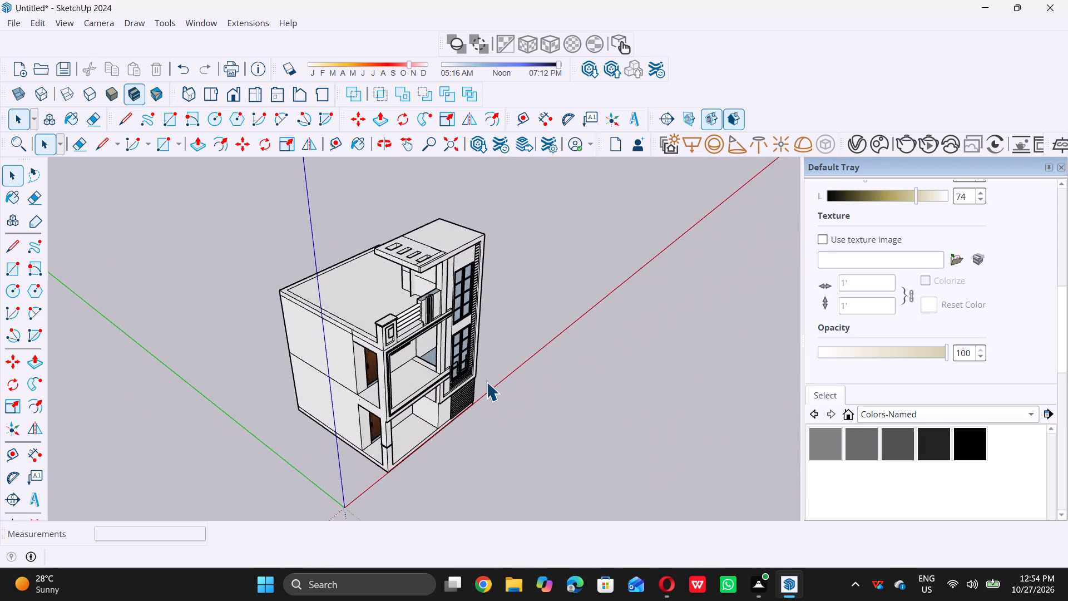
Draw a rectangle closing the opening at the far end of the upper-floor balcony, where it meets the tower.
{"action": "scroll", "coordinate": [464, 376], "scroll_direction": "up", "scroll_amount": 11}
{"action": "middle_click_drag", "start_coordinate": [381, 346], "coordinate": [567, 278]}
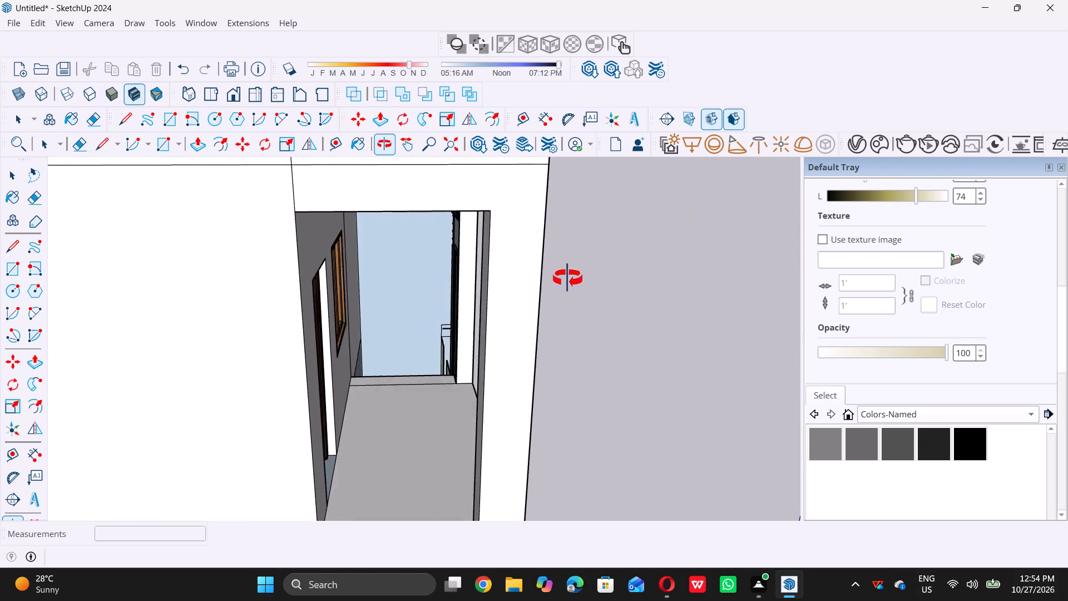
{"action": "middle_click_drag", "start_coordinate": [567, 278], "coordinate": [570, 246]}
{"action": "scroll", "coordinate": [381, 326], "scroll_direction": "down", "scroll_amount": 5}
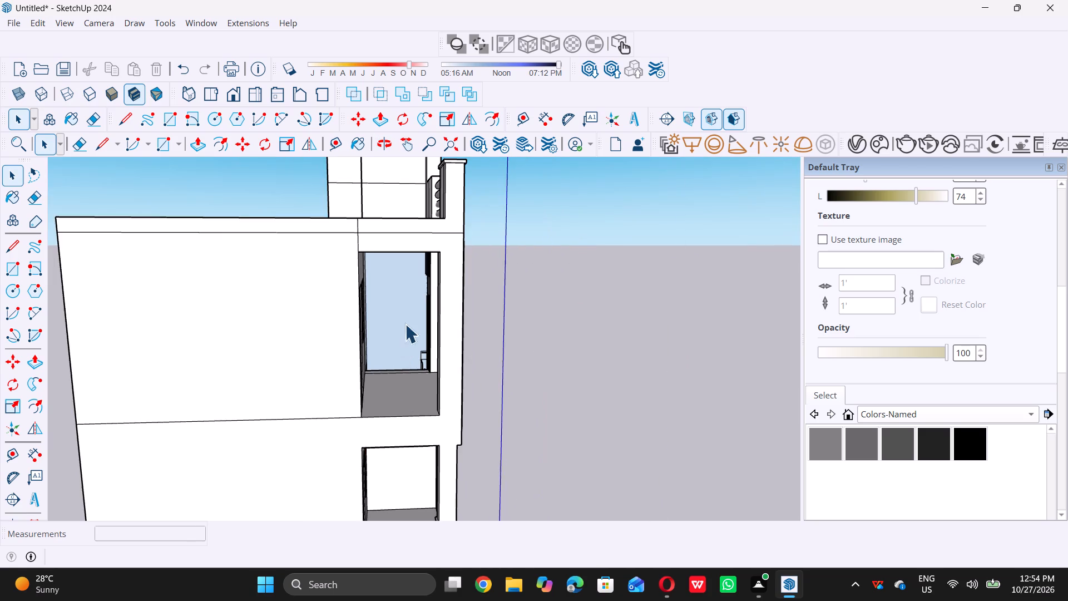
{"action": "middle_click_drag", "start_coordinate": [419, 272], "coordinate": [413, 237]}
{"action": "scroll", "coordinate": [411, 245], "scroll_direction": "up", "scroll_amount": 7}
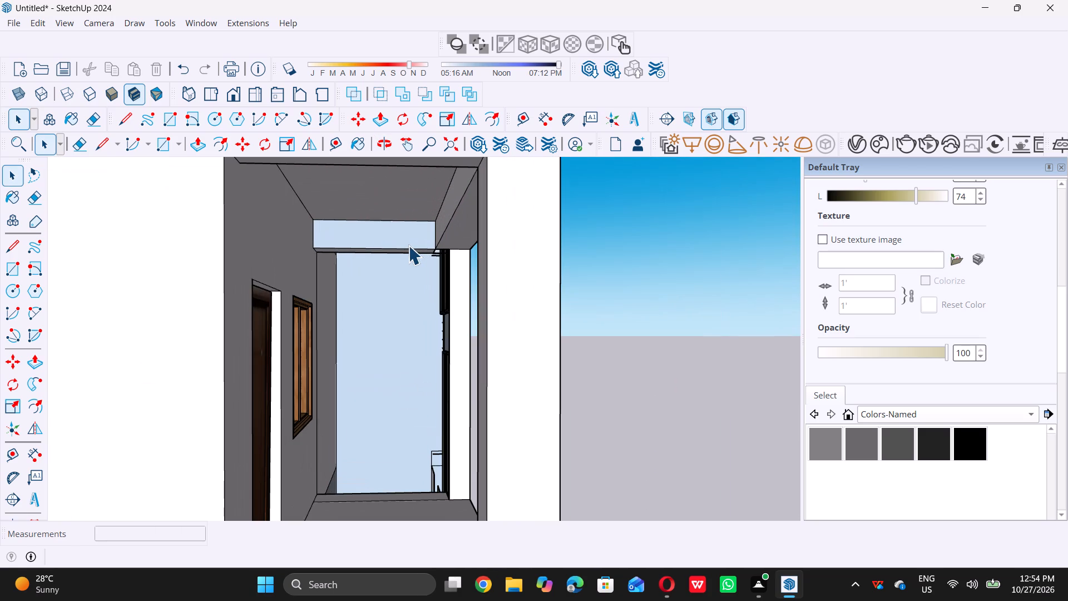
{"action": "key", "text": "r"}
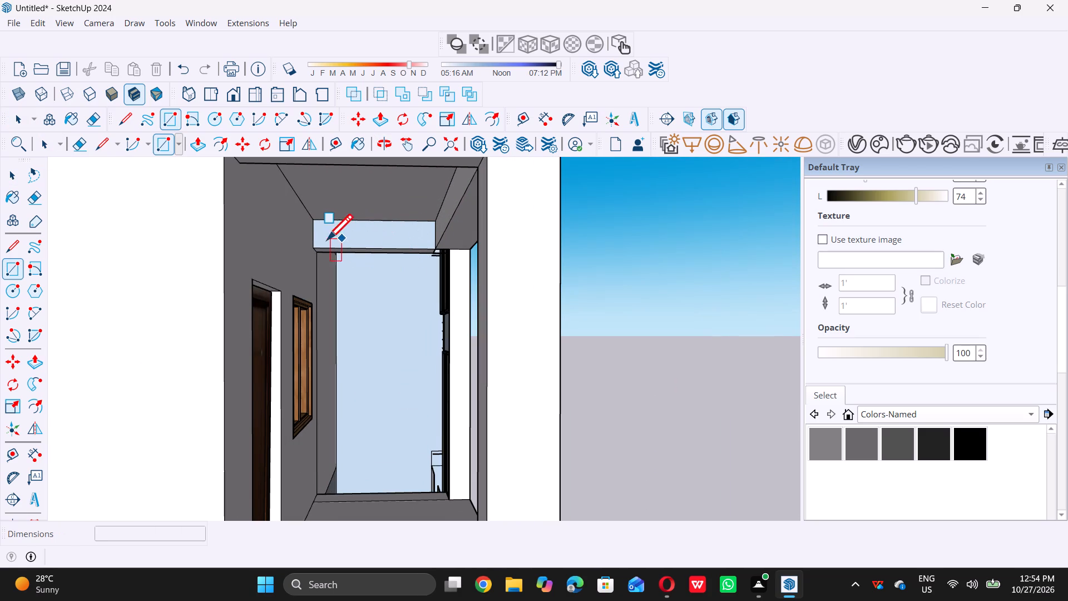
{"action": "left_click", "coordinate": [313, 245]}
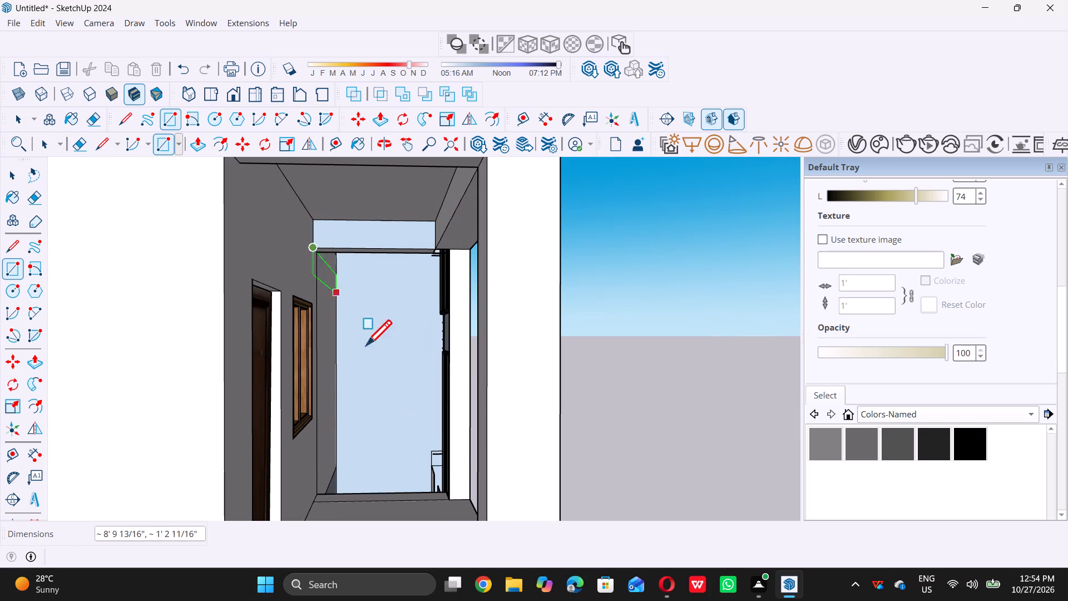
{"action": "triple_click", "coordinate": [448, 497]}
{"action": "scroll", "coordinate": [417, 498], "scroll_direction": "down", "scroll_amount": 5}
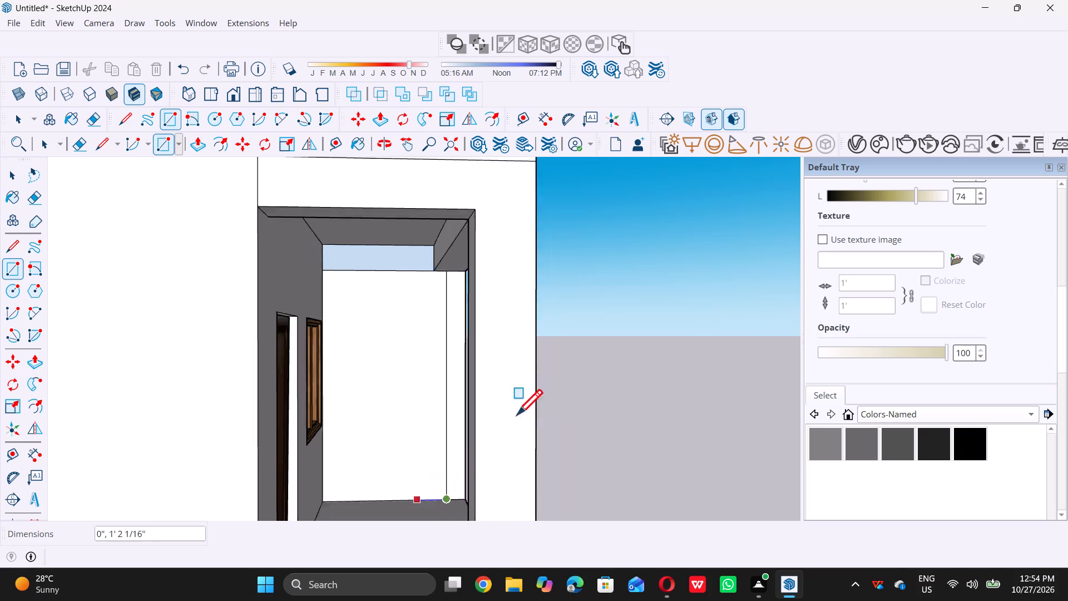
{"action": "middle_click_drag", "start_coordinate": [546, 395], "coordinate": [248, 400]}
{"action": "key", "text": "space"}
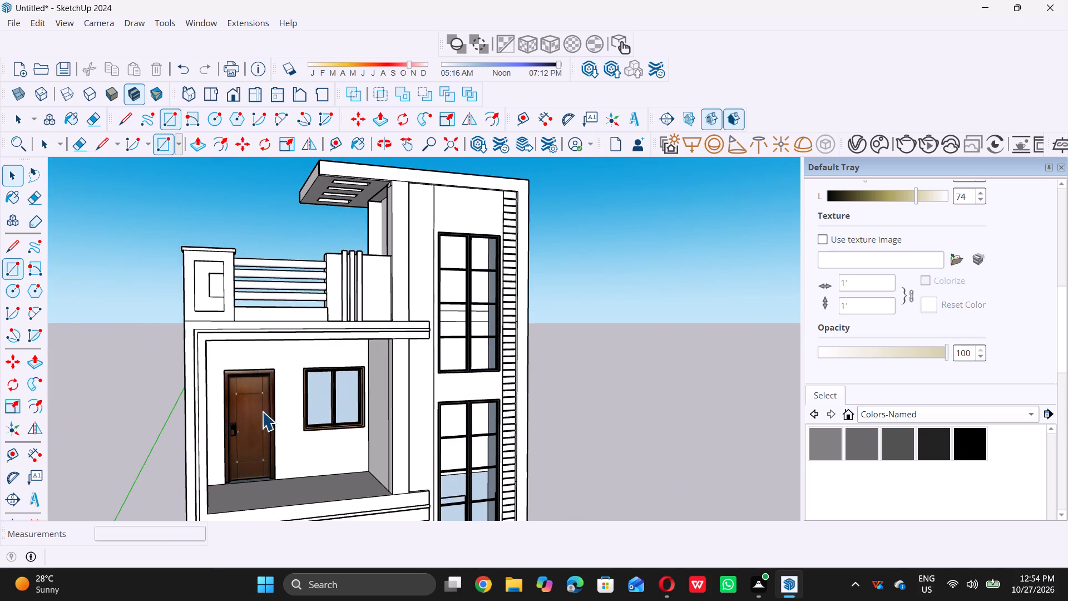
Examine the front facade, including both balcony recesses, the tower windows and the slatted ground-level panel.
{"action": "scroll", "coordinate": [262, 411], "scroll_direction": "down", "scroll_amount": 12}
{"action": "middle_click_drag", "start_coordinate": [405, 367], "coordinate": [335, 328]}
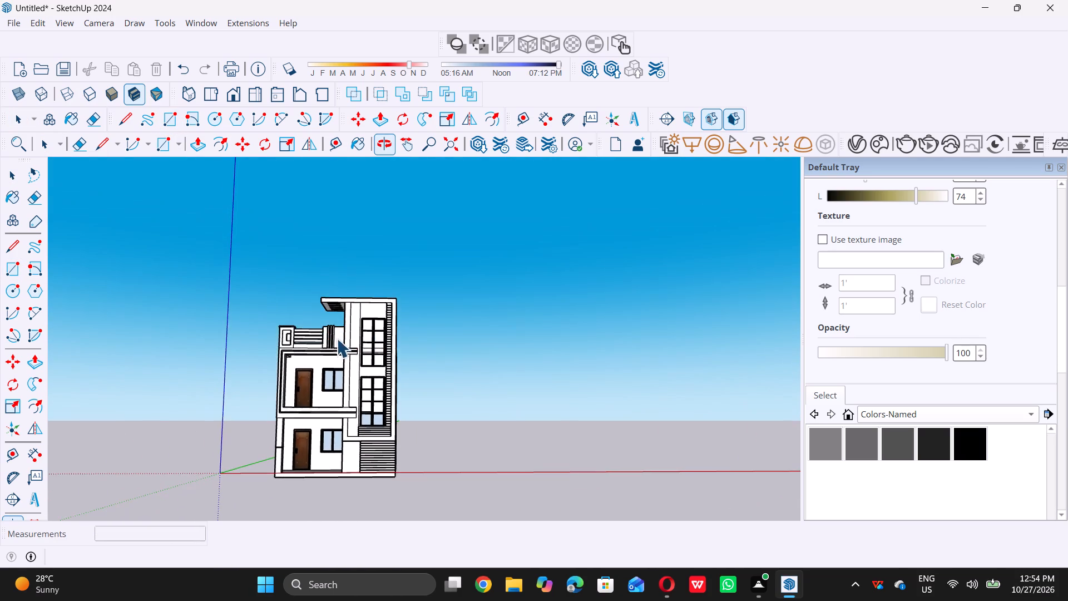
{"action": "scroll", "coordinate": [344, 343], "scroll_direction": "up", "scroll_amount": 6}
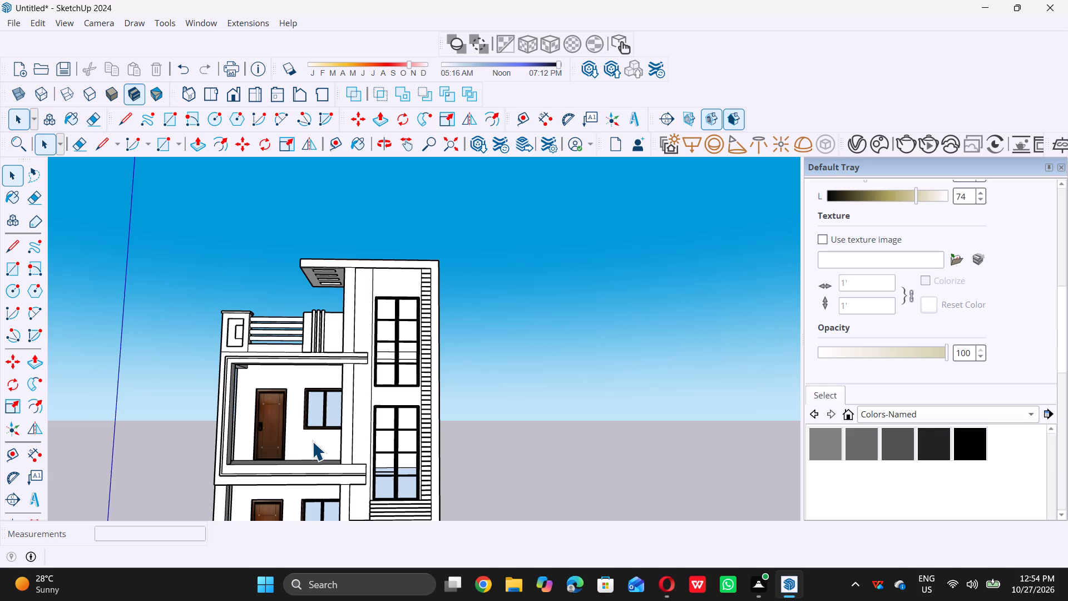
{"action": "scroll", "coordinate": [364, 387], "scroll_direction": "down", "scroll_amount": 5}
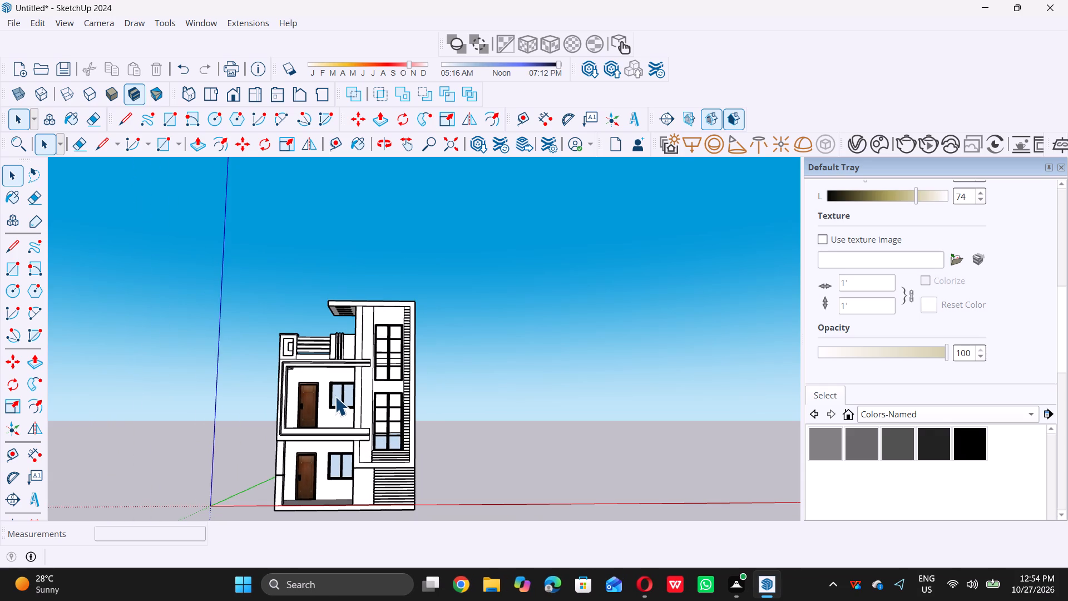
{"action": "scroll", "coordinate": [335, 396], "scroll_direction": "down", "scroll_amount": 1}
{"action": "scroll", "coordinate": [280, 485], "scroll_direction": "up", "scroll_amount": 12}
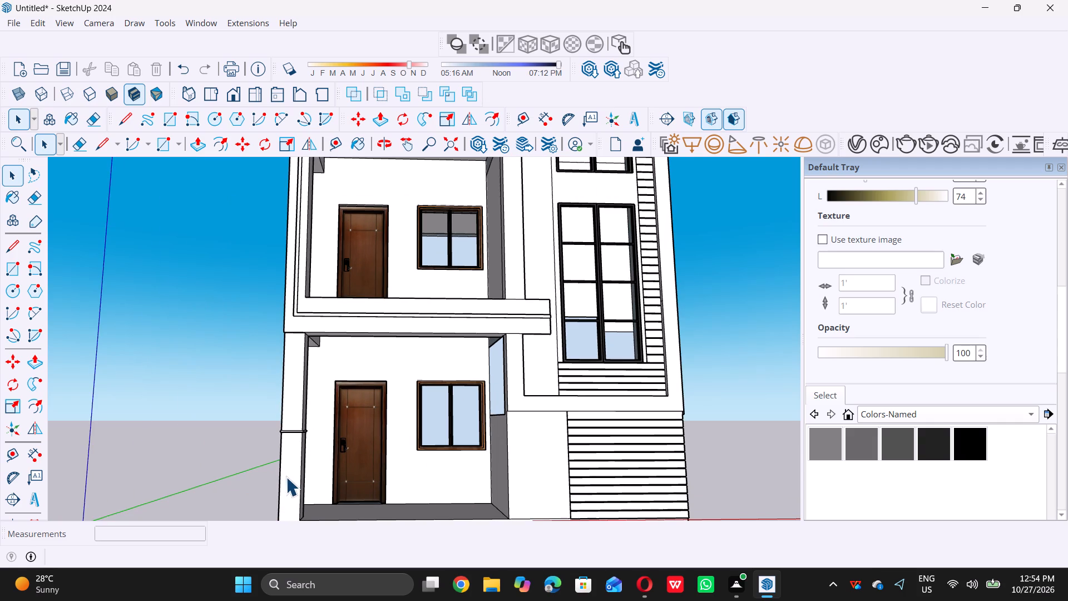
{"action": "middle_click_drag", "start_coordinate": [277, 498], "coordinate": [287, 485]}
{"action": "scroll", "coordinate": [284, 472], "scroll_direction": "down", "scroll_amount": 5}
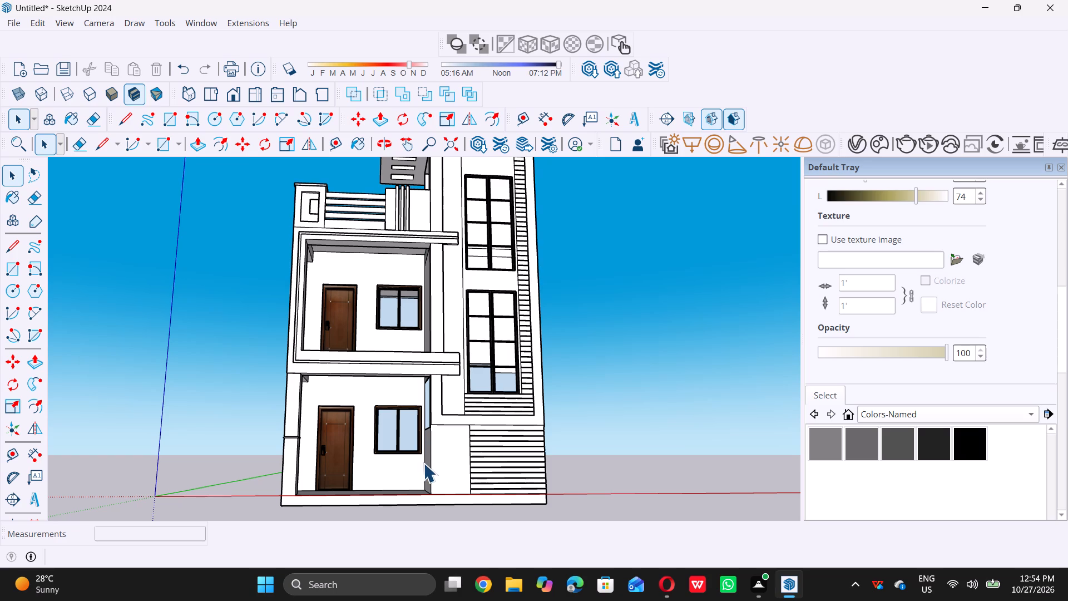
{"action": "middle_click_drag", "start_coordinate": [529, 438], "coordinate": [503, 498]}
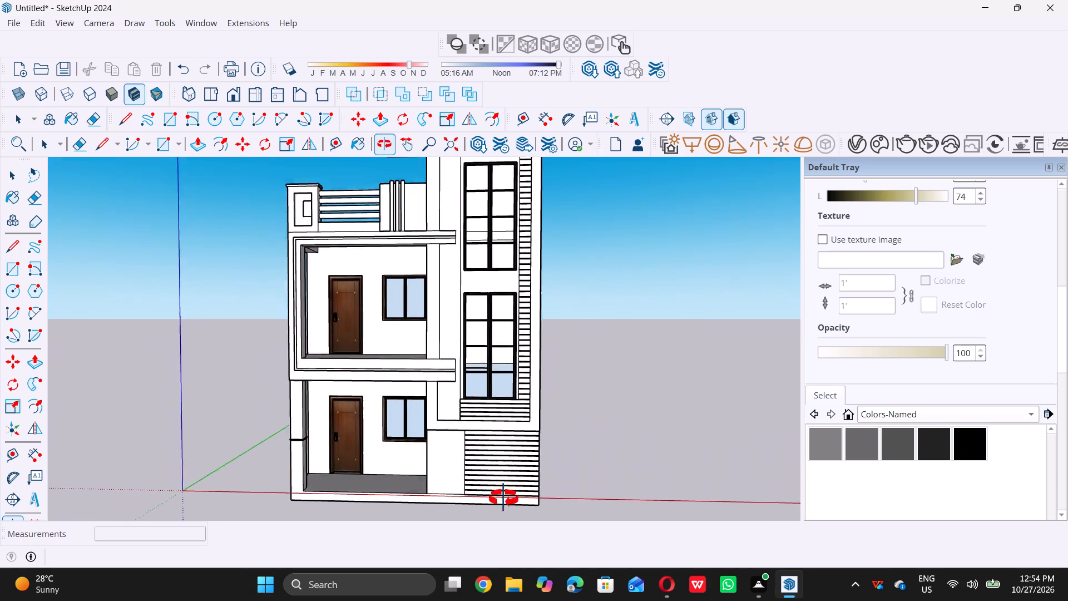
{"action": "middle_click_drag", "start_coordinate": [503, 498], "coordinate": [512, 532]}
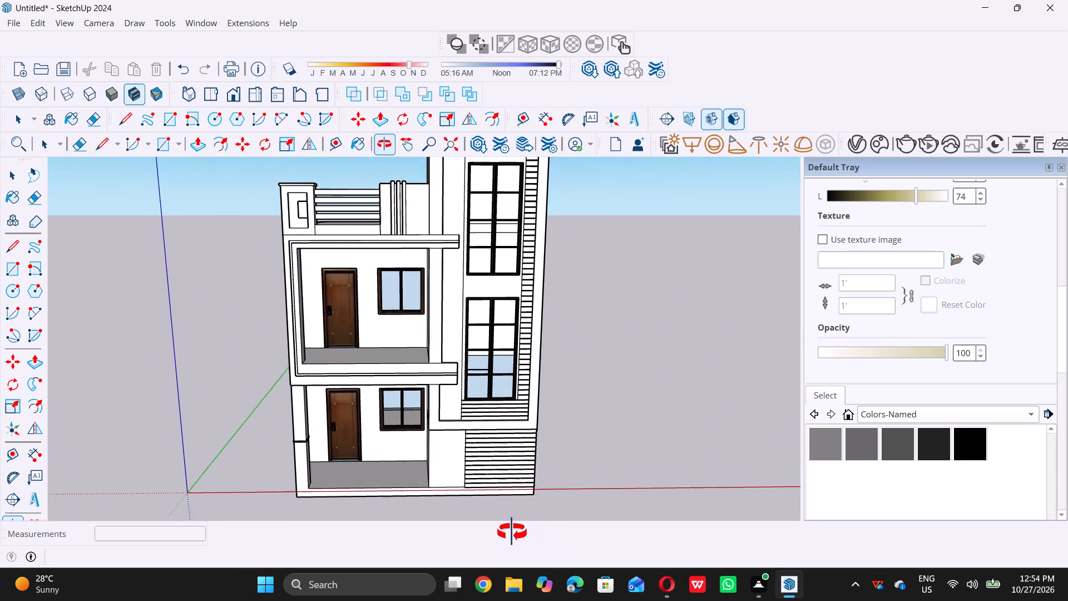
{"action": "middle_click_drag", "start_coordinate": [512, 532], "coordinate": [502, 494]}
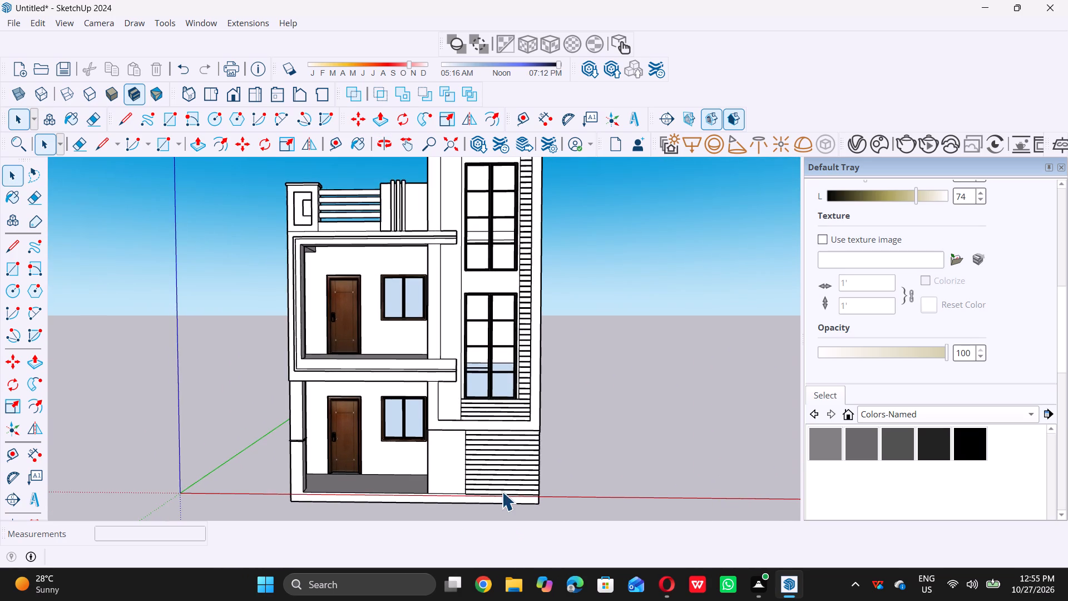
{"action": "scroll", "coordinate": [502, 491], "scroll_direction": "down", "scroll_amount": 4}
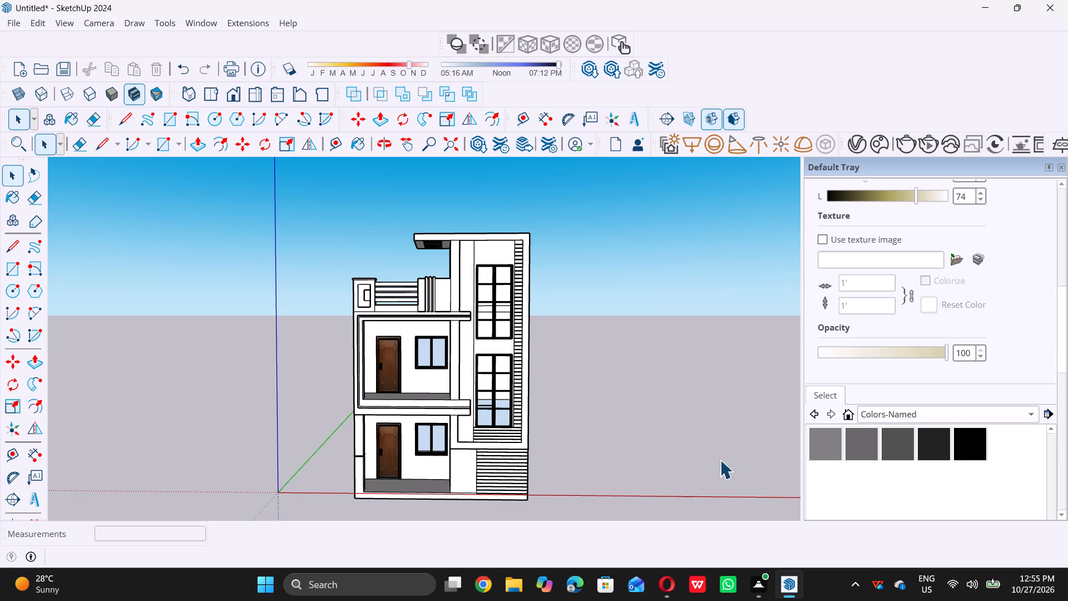
Paint the top four slats of the tower's ground-level panel with the dark gray of lightness 31 from Colors-Named.
{"action": "left_click", "coordinate": [907, 451]}
{"action": "middle_click_drag", "start_coordinate": [484, 470], "coordinate": [500, 446]}
{"action": "scroll", "coordinate": [500, 446], "scroll_direction": "up", "scroll_amount": 17}
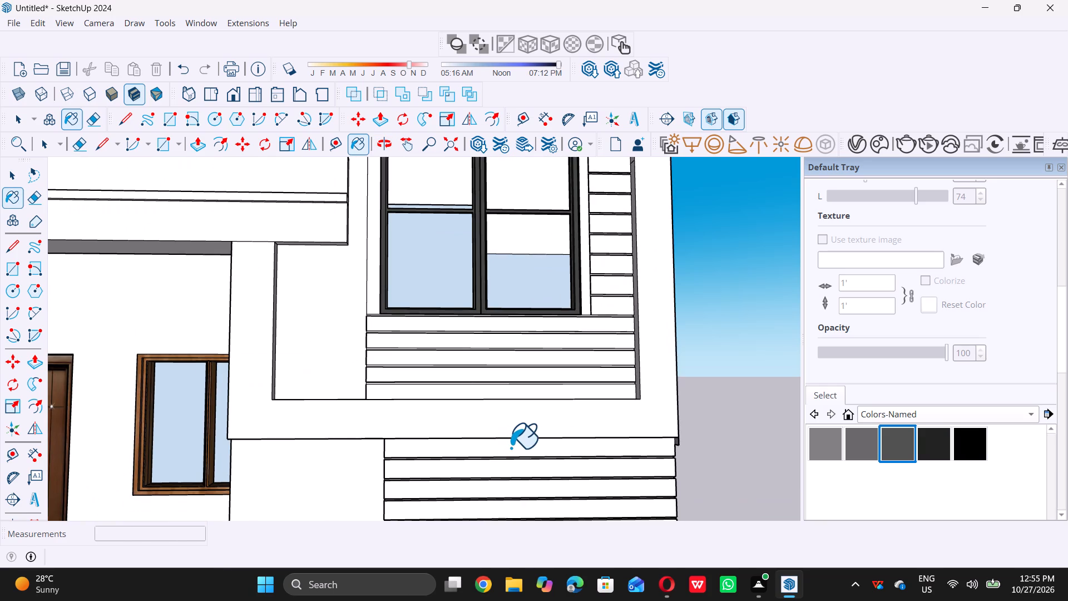
{"action": "left_click", "coordinate": [511, 447]}
{"action": "scroll", "coordinate": [443, 400], "scroll_direction": "down", "scroll_amount": 4}
{"action": "scroll", "coordinate": [461, 478], "scroll_direction": "up", "scroll_amount": 2}
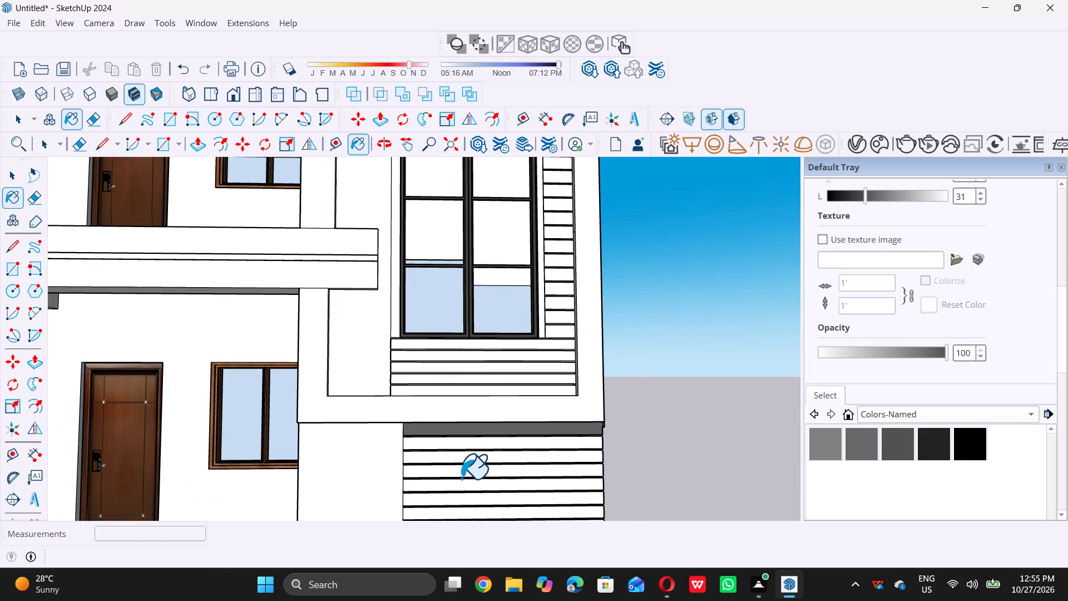
{"action": "scroll", "coordinate": [461, 478], "scroll_direction": "up", "scroll_amount": 9}
{"action": "double_click", "coordinate": [482, 397]}
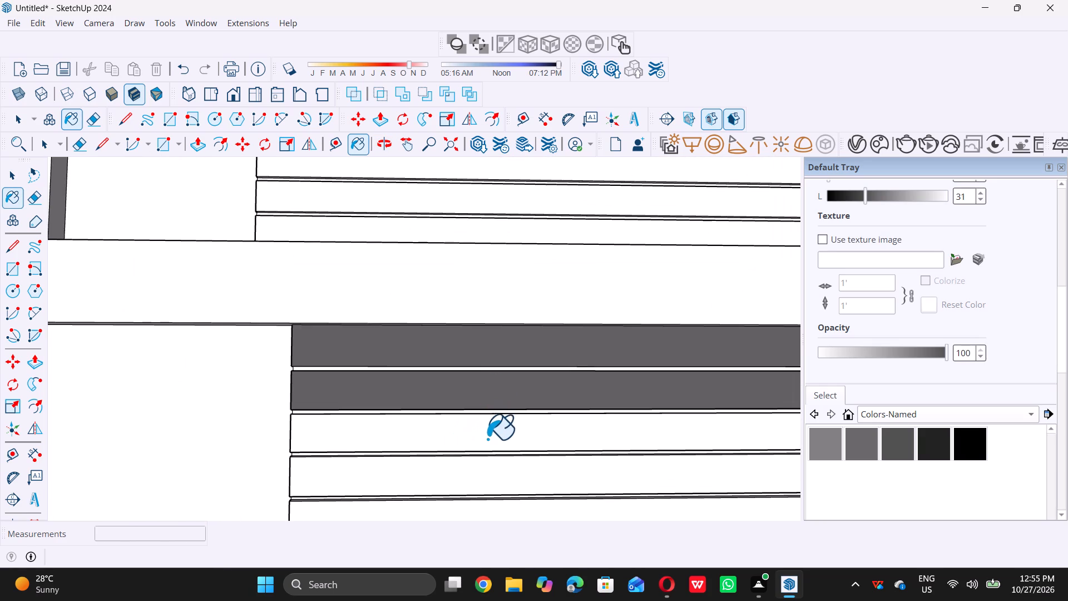
{"action": "double_click", "coordinate": [487, 439]}
{"action": "scroll", "coordinate": [477, 431], "scroll_direction": "down", "scroll_amount": 5}
{"action": "scroll", "coordinate": [502, 427], "scroll_direction": "up", "scroll_amount": 5}
{"action": "double_click", "coordinate": [511, 467]}
{"action": "scroll", "coordinate": [486, 407], "scroll_direction": "down", "scroll_amount": 3}
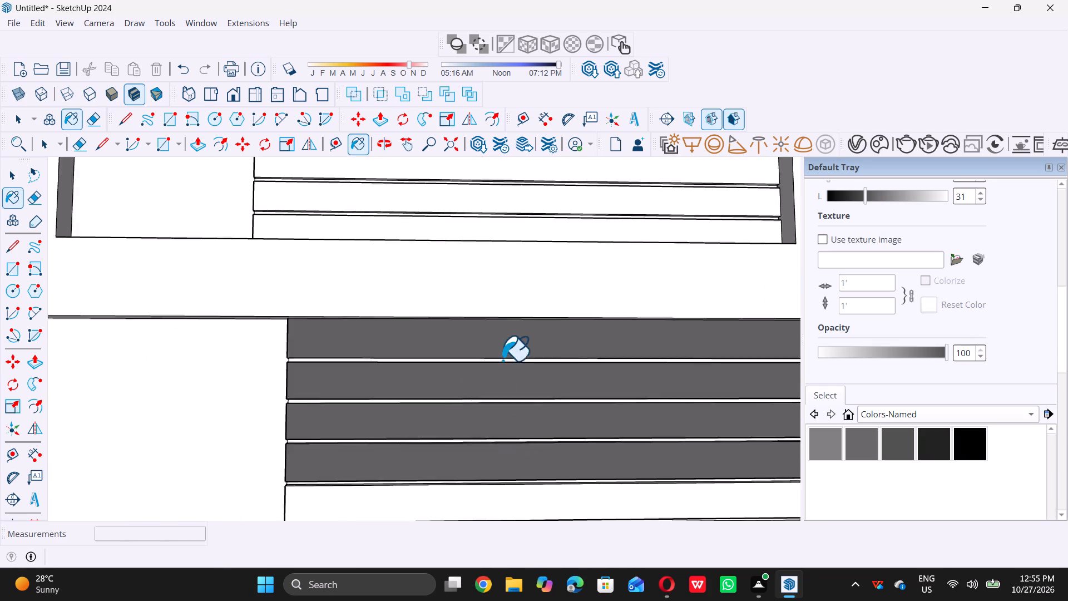
Paint the next five slats down the ground-level panel with the same dark gray.
{"action": "scroll", "coordinate": [502, 360], "scroll_direction": "down", "scroll_amount": 3}
{"action": "scroll", "coordinate": [516, 447], "scroll_direction": "up", "scroll_amount": 4}
{"action": "left_click", "coordinate": [517, 457]}
{"action": "scroll", "coordinate": [495, 393], "scroll_direction": "down", "scroll_amount": 10}
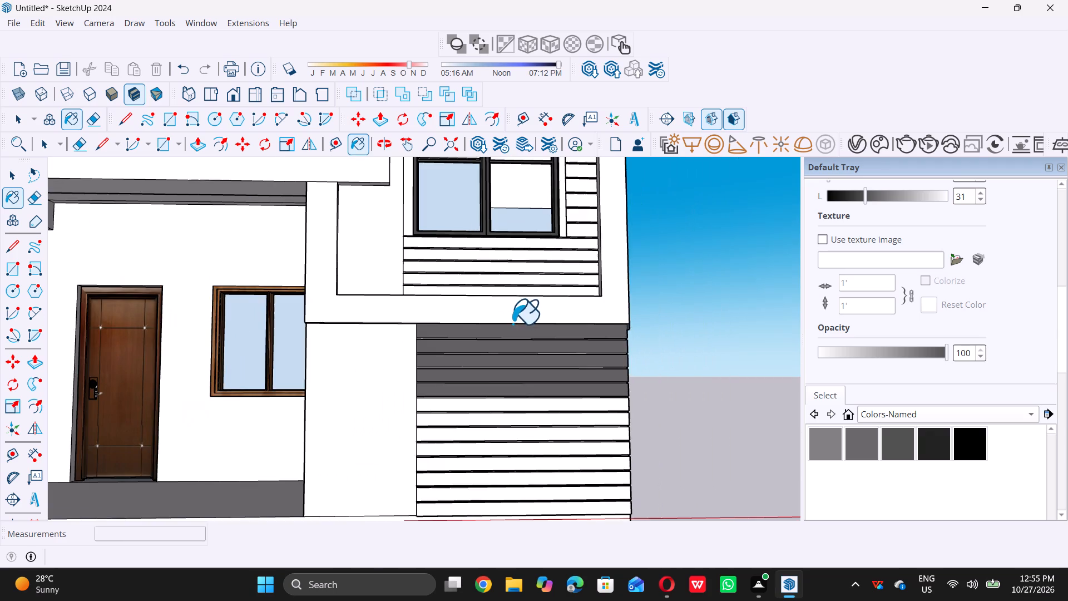
{"action": "scroll", "coordinate": [503, 415], "scroll_direction": "up", "scroll_amount": 5}
{"action": "left_click", "coordinate": [508, 403]}
{"action": "left_click", "coordinate": [512, 431]}
{"action": "scroll", "coordinate": [512, 400], "scroll_direction": "down", "scroll_amount": 3}
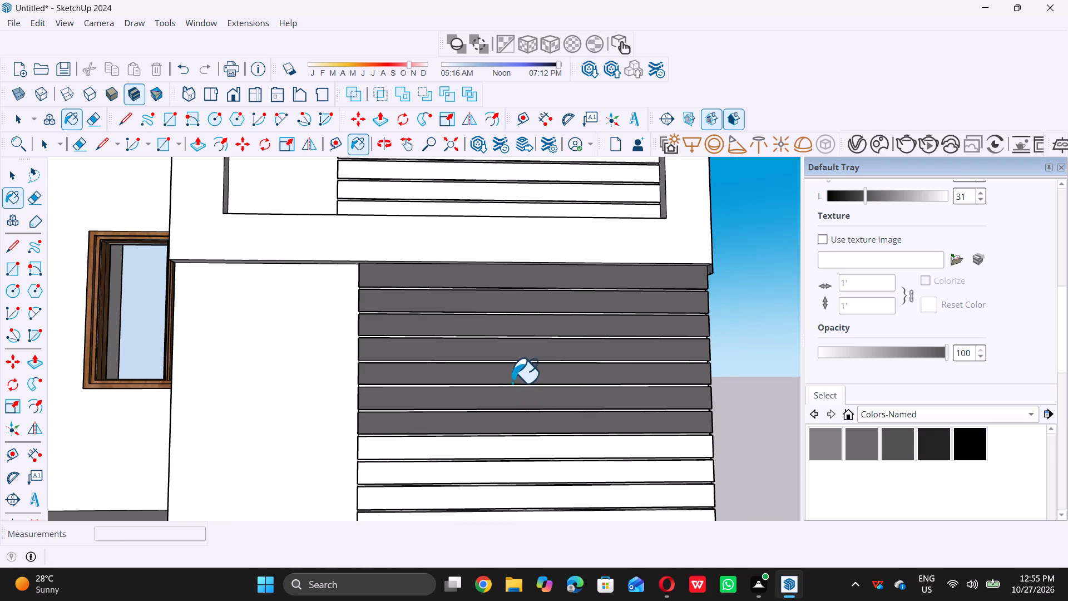
{"action": "scroll", "coordinate": [512, 382], "scroll_direction": "down", "scroll_amount": 2}
{"action": "scroll", "coordinate": [514, 431], "scroll_direction": "up", "scroll_amount": 5}
{"action": "left_click", "coordinate": [533, 422]}
{"action": "left_click", "coordinate": [538, 456]}
{"action": "left_click", "coordinate": [540, 452]}
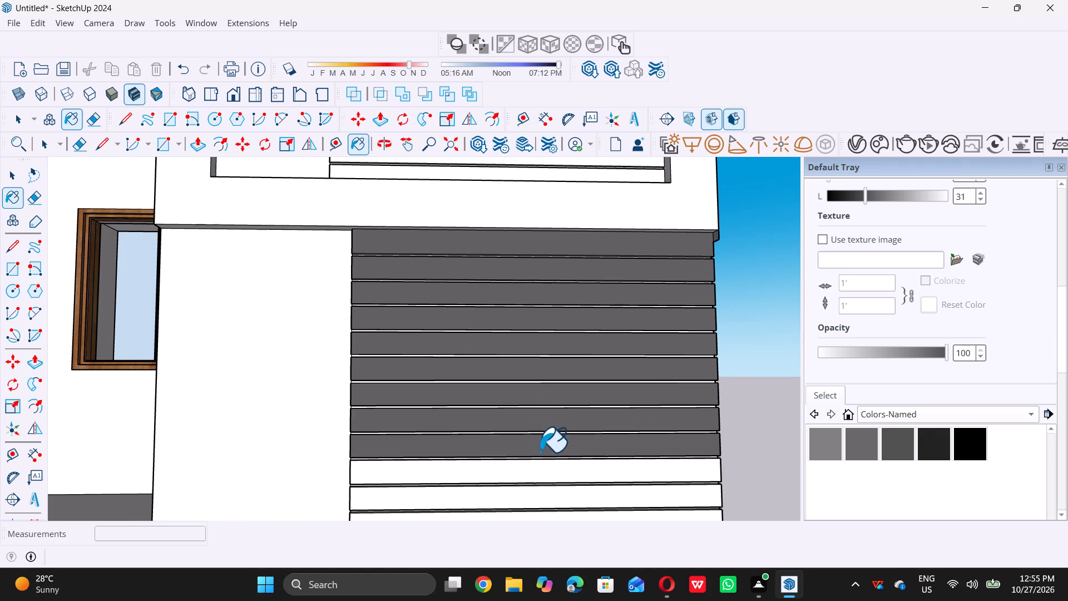
Paint the remaining four slats at the bottom of the ground-level panel dark gray.
{"action": "scroll", "coordinate": [530, 429], "scroll_direction": "down", "scroll_amount": 8}
{"action": "scroll", "coordinate": [517, 436], "scroll_direction": "up", "scroll_amount": 10}
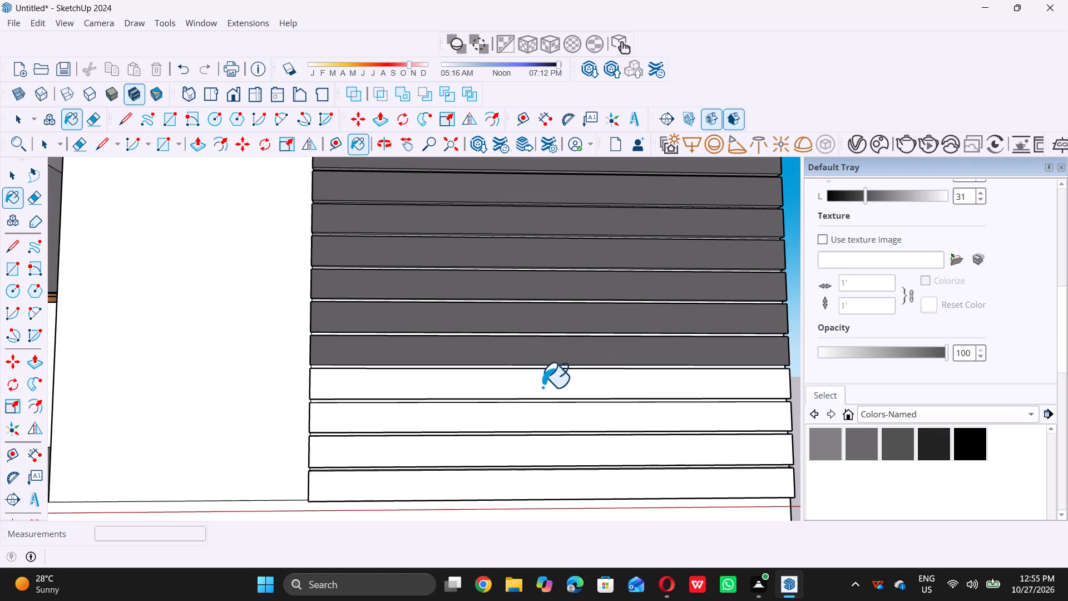
{"action": "left_click", "coordinate": [542, 387]}
{"action": "left_click", "coordinate": [550, 423]}
{"action": "triple_click", "coordinate": [555, 459]}
{"action": "left_click", "coordinate": [556, 457]}
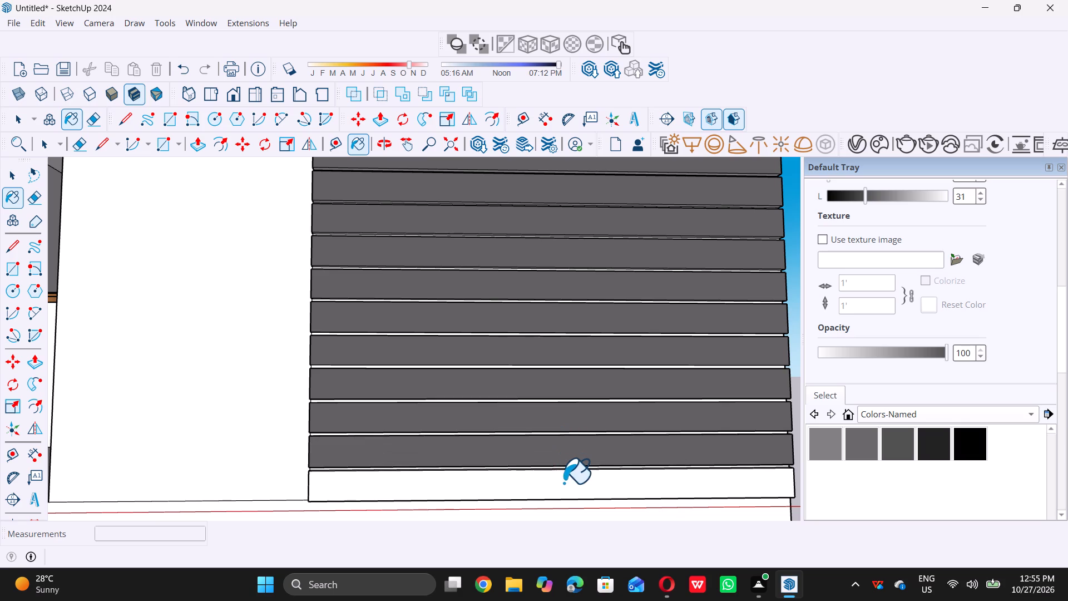
{"action": "triple_click", "coordinate": [563, 482]}
Paint the two lowest slats of the narrow strip beside the lower tower window with the same dark gray.
{"action": "scroll", "coordinate": [548, 492], "scroll_direction": "down", "scroll_amount": 12}
{"action": "scroll", "coordinate": [543, 413], "scroll_direction": "down", "scroll_amount": 10}
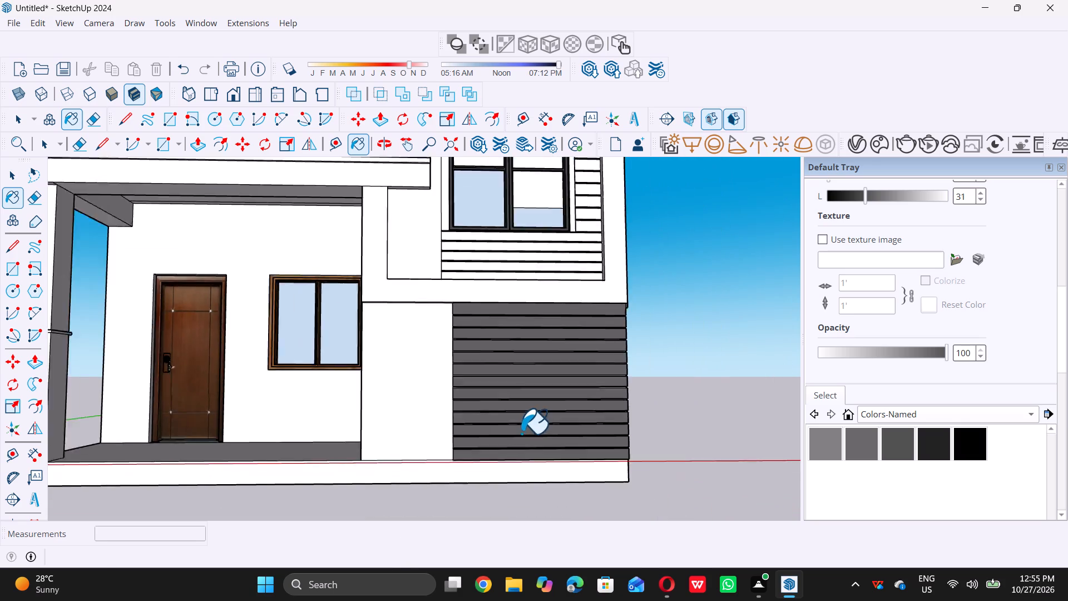
{"action": "scroll", "coordinate": [521, 433], "scroll_direction": "down", "scroll_amount": 7}
{"action": "scroll", "coordinate": [563, 353], "scroll_direction": "up", "scroll_amount": 11}
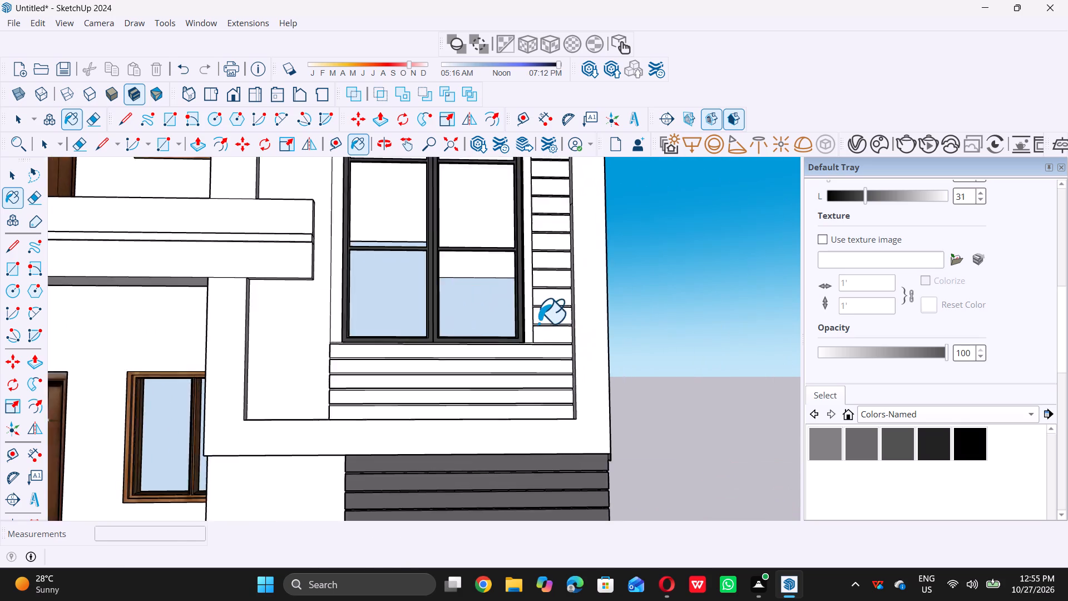
{"action": "scroll", "coordinate": [538, 323], "scroll_direction": "up", "scroll_amount": 9}
{"action": "left_click", "coordinate": [556, 312]}
{"action": "left_click", "coordinate": [565, 354]}
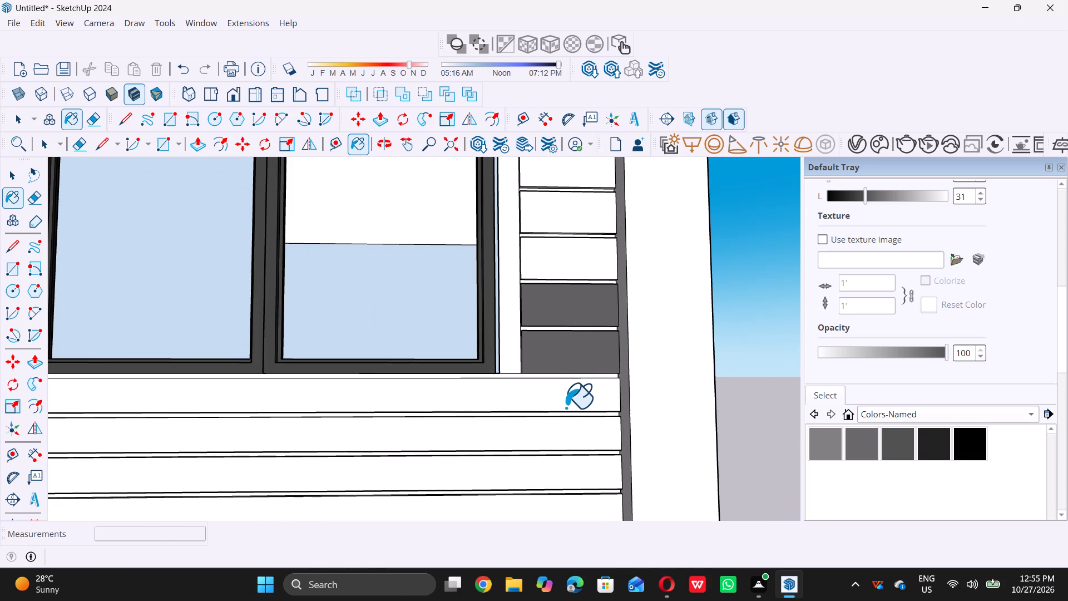
Paint the five wide slats below the lower tower window dark gray.
{"action": "double_click", "coordinate": [568, 403]}
{"action": "triple_click", "coordinate": [566, 443]}
{"action": "left_click", "coordinate": [571, 468]}
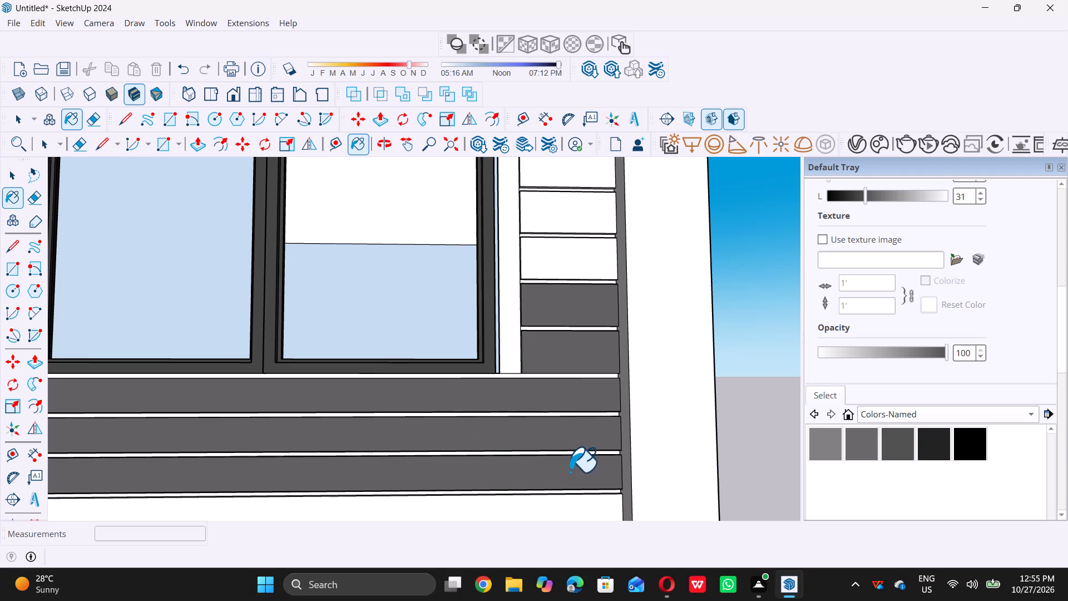
{"action": "scroll", "coordinate": [575, 420], "scroll_direction": "down", "scroll_amount": 7}
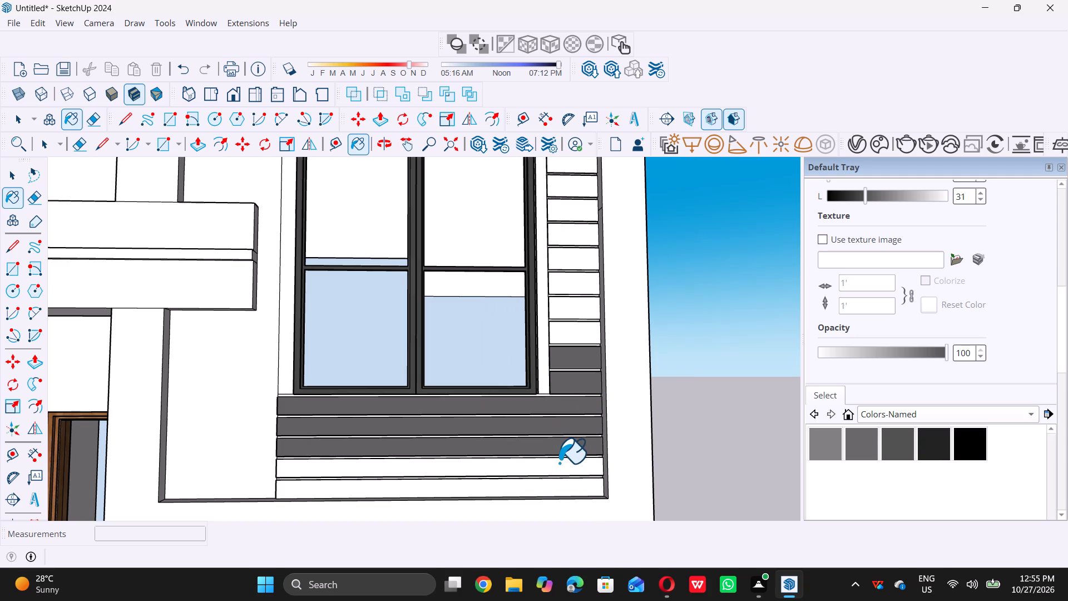
{"action": "left_click", "coordinate": [566, 468]}
{"action": "triple_click", "coordinate": [566, 484]}
Paint the next seven slats up the narrow strip beside the lower tower window dark gray.
{"action": "scroll", "coordinate": [566, 507], "scroll_direction": "down", "scroll_amount": 5}
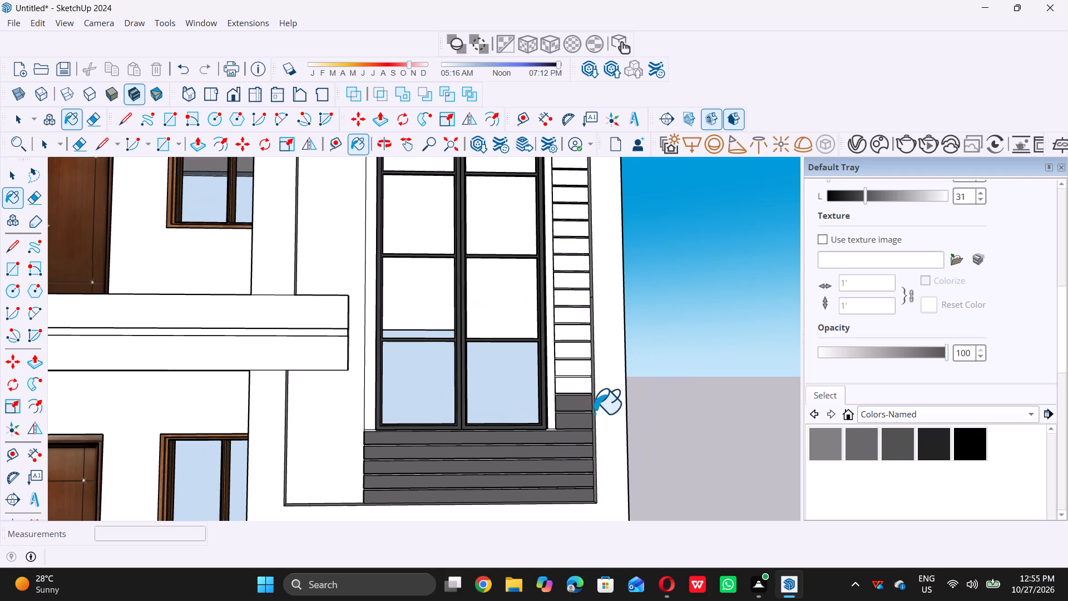
{"action": "scroll", "coordinate": [574, 300], "scroll_direction": "up", "scroll_amount": 5}
{"action": "left_click", "coordinate": [576, 276]}
{"action": "left_click", "coordinate": [579, 308]}
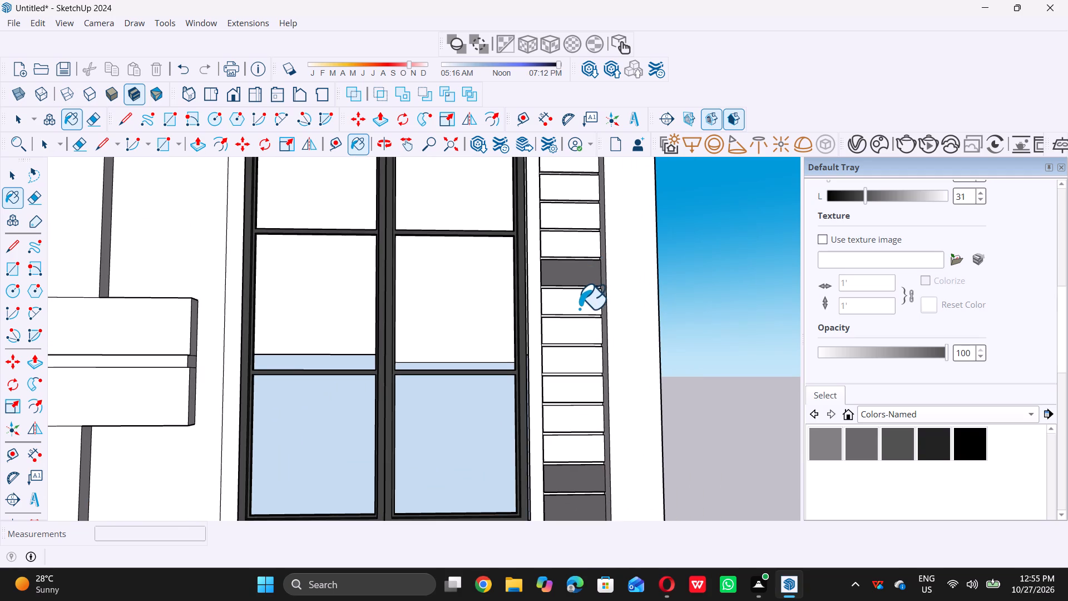
{"action": "left_click", "coordinate": [578, 340]}
{"action": "left_click", "coordinate": [574, 370]}
{"action": "left_click", "coordinate": [577, 398]}
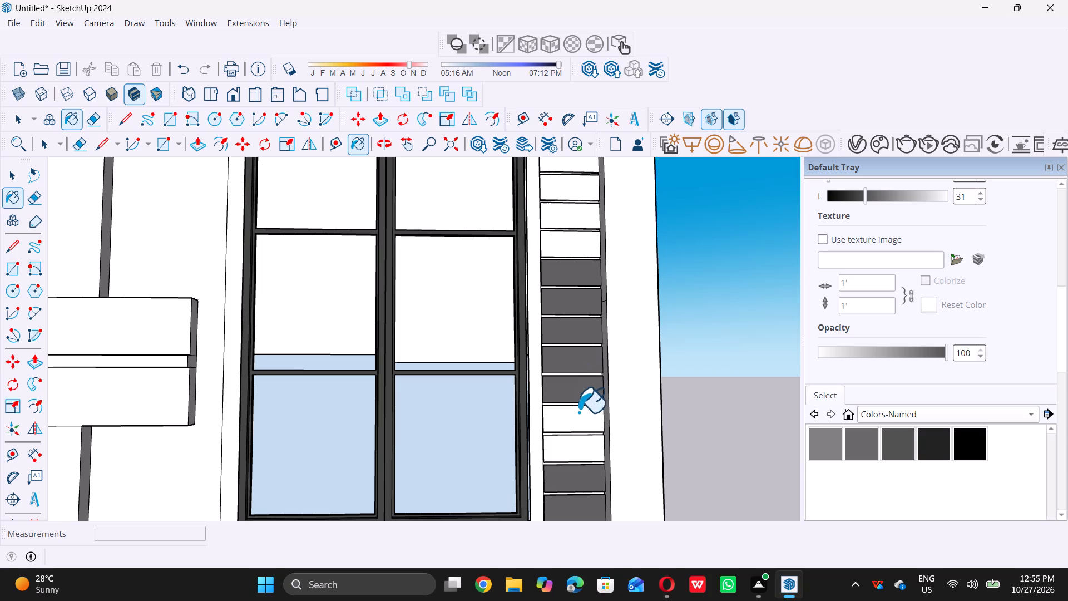
{"action": "left_click", "coordinate": [580, 420]}
{"action": "left_click", "coordinate": [576, 451]}
Paint another seven slats up the strip, toward the top of the lower tower window, in dark gray.
{"action": "scroll", "coordinate": [573, 501], "scroll_direction": "down", "scroll_amount": 7}
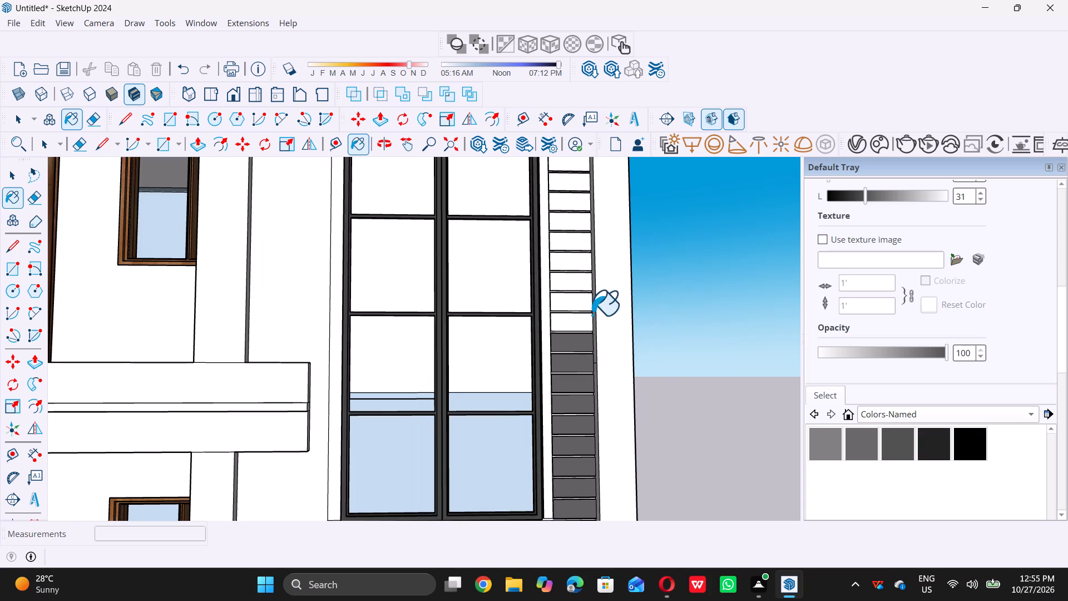
{"action": "scroll", "coordinate": [571, 208], "scroll_direction": "up", "scroll_amount": 9}
{"action": "left_click", "coordinate": [572, 213]}
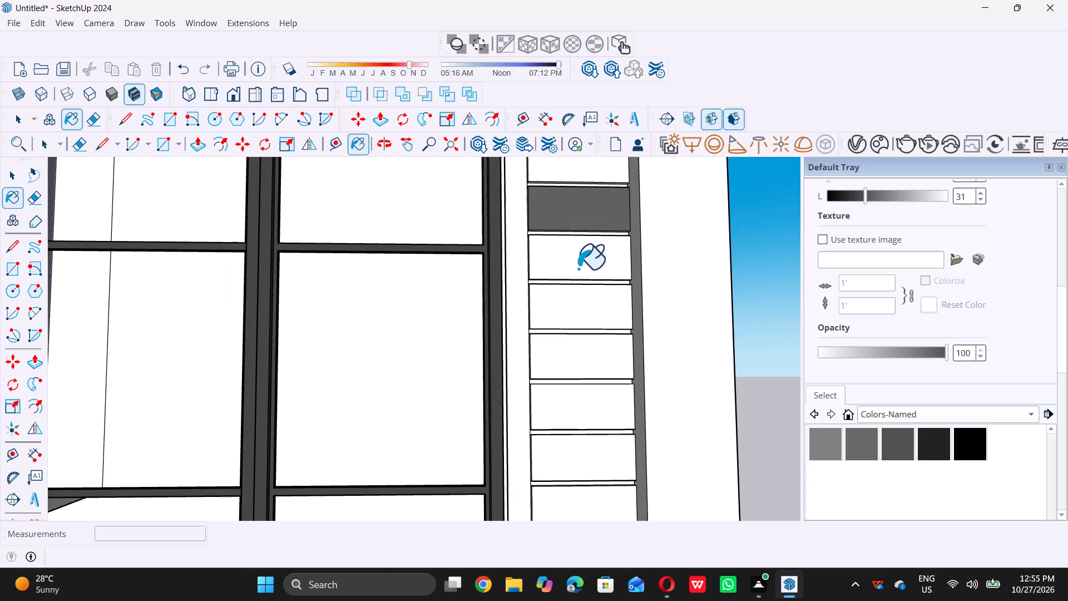
{"action": "left_click", "coordinate": [578, 269]}
{"action": "double_click", "coordinate": [561, 324]}
{"action": "left_click", "coordinate": [584, 366]}
{"action": "left_click", "coordinate": [581, 408]}
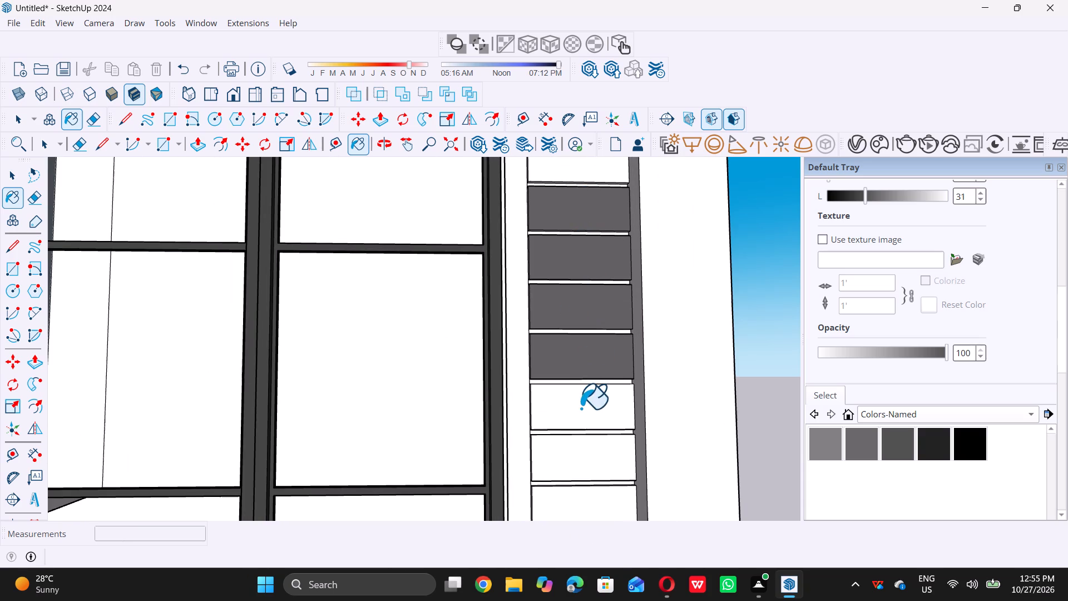
{"action": "scroll", "coordinate": [577, 355], "scroll_direction": "down", "scroll_amount": 6}
{"action": "scroll", "coordinate": [570, 428], "scroll_direction": "up", "scroll_amount": 9}
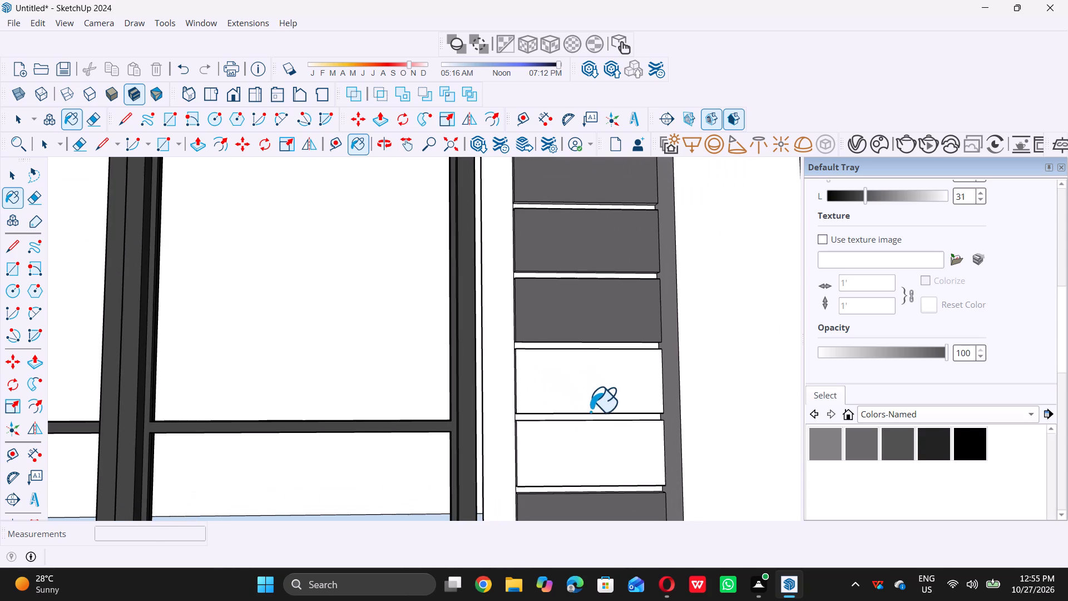
{"action": "double_click", "coordinate": [596, 393]}
{"action": "left_click", "coordinate": [594, 447]}
Paint seven strip slats dark gray around the bottom edge of the upper tower window, leaving the slats beneath them unpainted.
{"action": "scroll", "coordinate": [572, 452], "scroll_direction": "down", "scroll_amount": 16}
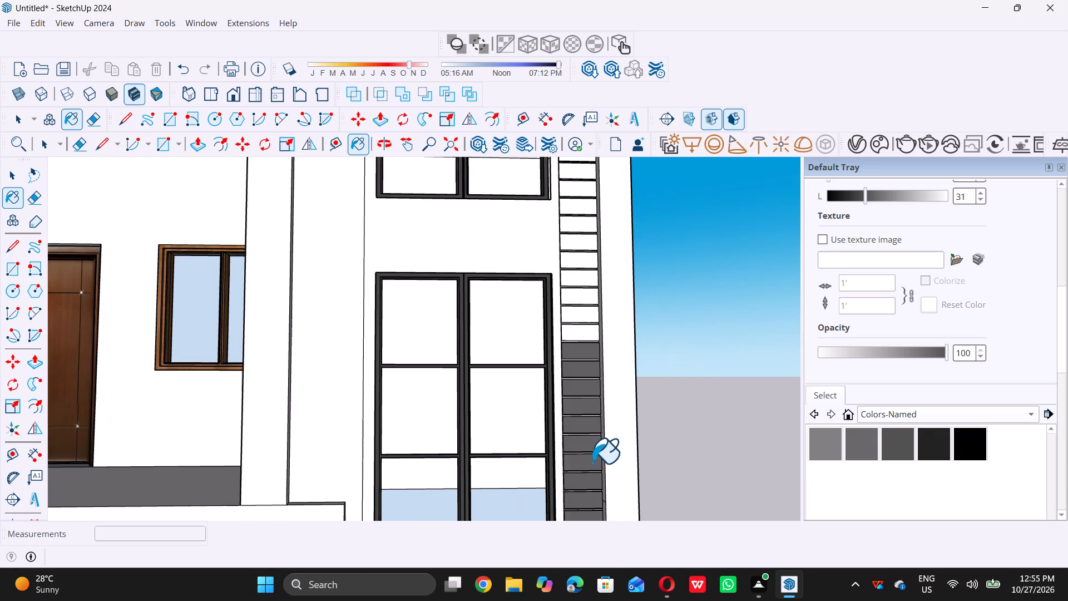
{"action": "scroll", "coordinate": [599, 423], "scroll_direction": "down", "scroll_amount": 6}
{"action": "scroll", "coordinate": [596, 255], "scroll_direction": "up", "scroll_amount": 9}
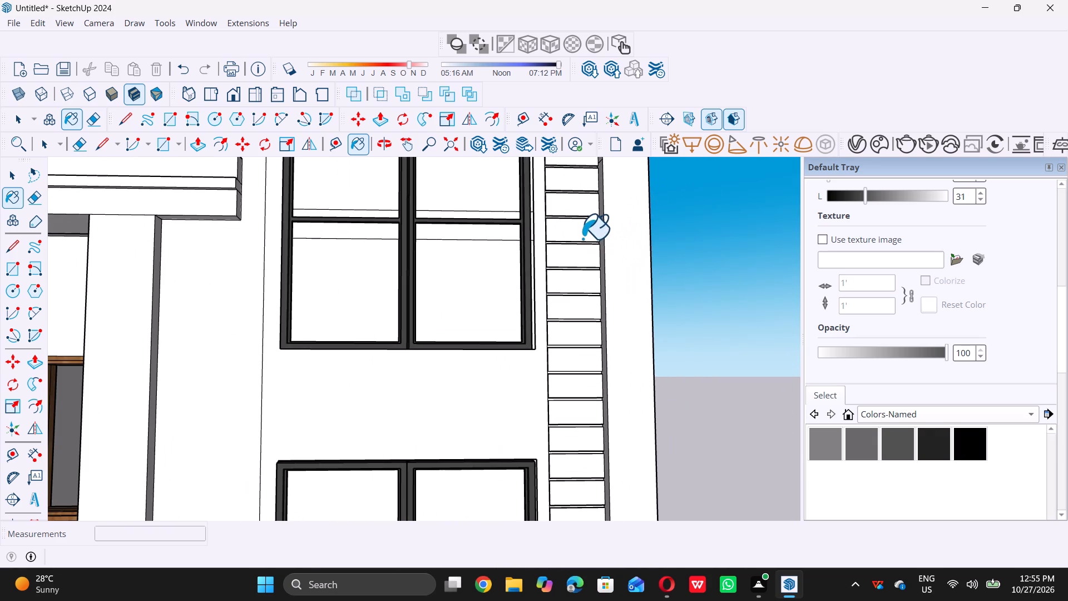
{"action": "left_click", "coordinate": [584, 235]}
{"action": "left_click", "coordinate": [575, 260]}
{"action": "left_click", "coordinate": [584, 288]}
{"action": "left_click", "coordinate": [577, 309]}
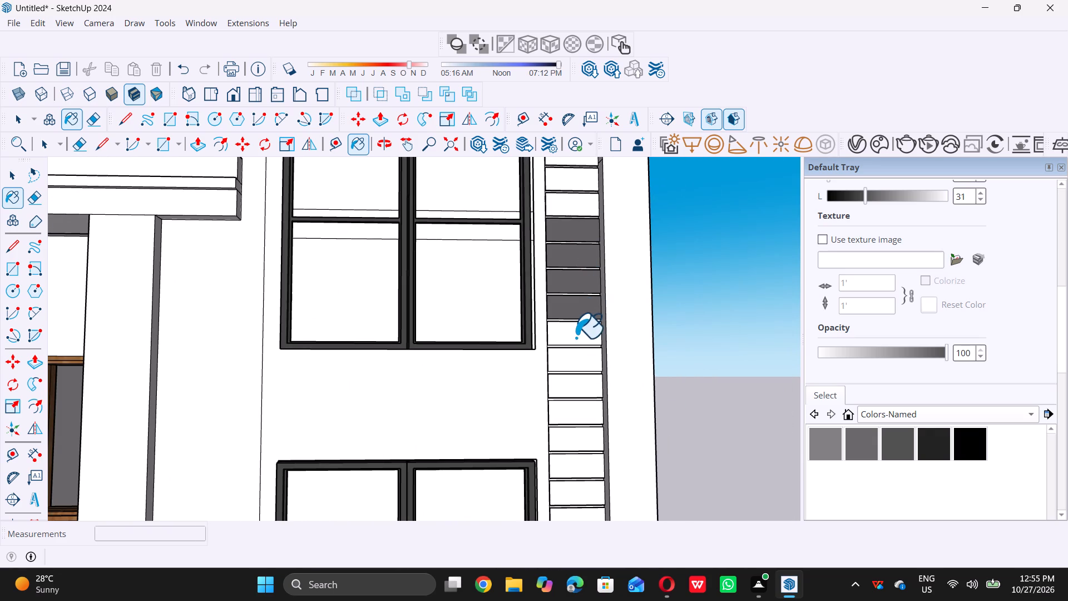
{"action": "left_click", "coordinate": [576, 339]}
{"action": "left_click", "coordinate": [576, 356]}
{"action": "double_click", "coordinate": [578, 387]}
Paint the six white slats left between the two painted sections of the strip, around the lower window's top, dark gray.
{"action": "scroll", "coordinate": [564, 364], "scroll_direction": "down", "scroll_amount": 6}
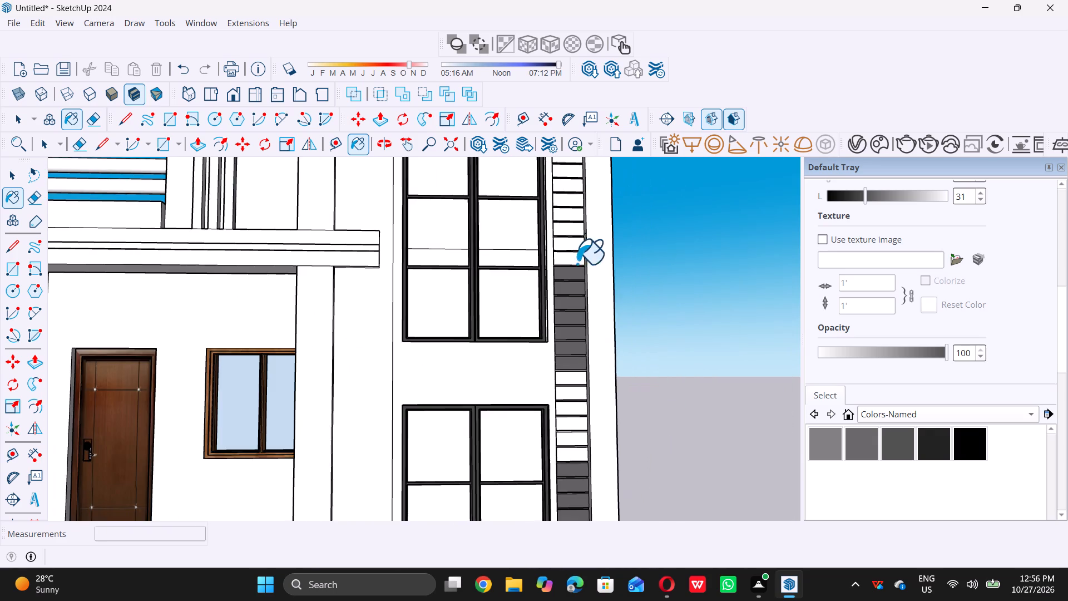
{"action": "scroll", "coordinate": [571, 419], "scroll_direction": "up", "scroll_amount": 5}
{"action": "left_click", "coordinate": [576, 352]}
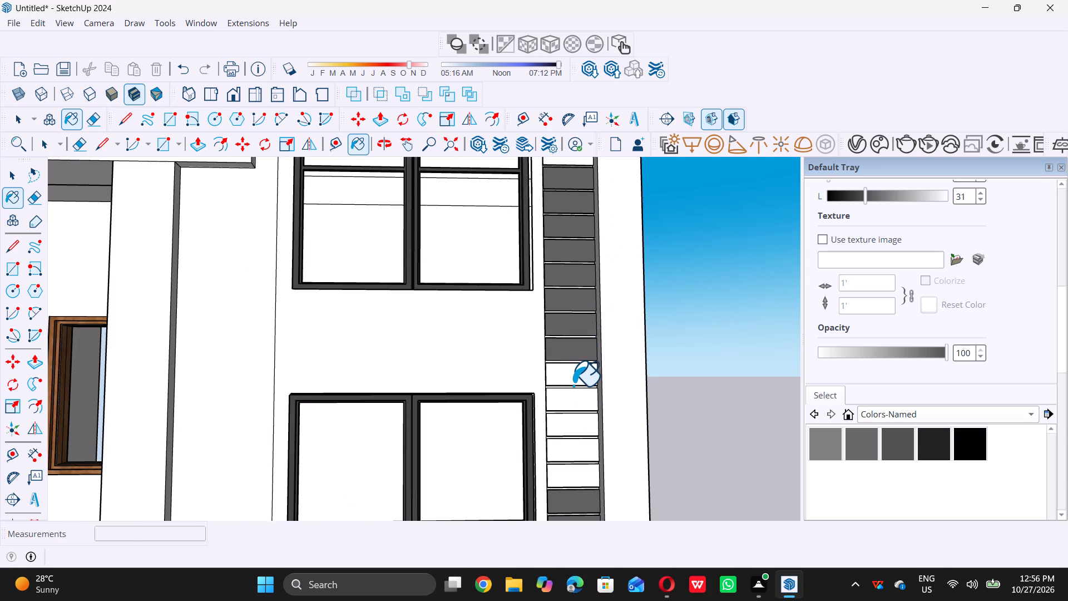
{"action": "left_click", "coordinate": [573, 381]}
{"action": "left_click", "coordinate": [573, 402]}
{"action": "triple_click", "coordinate": [575, 421]}
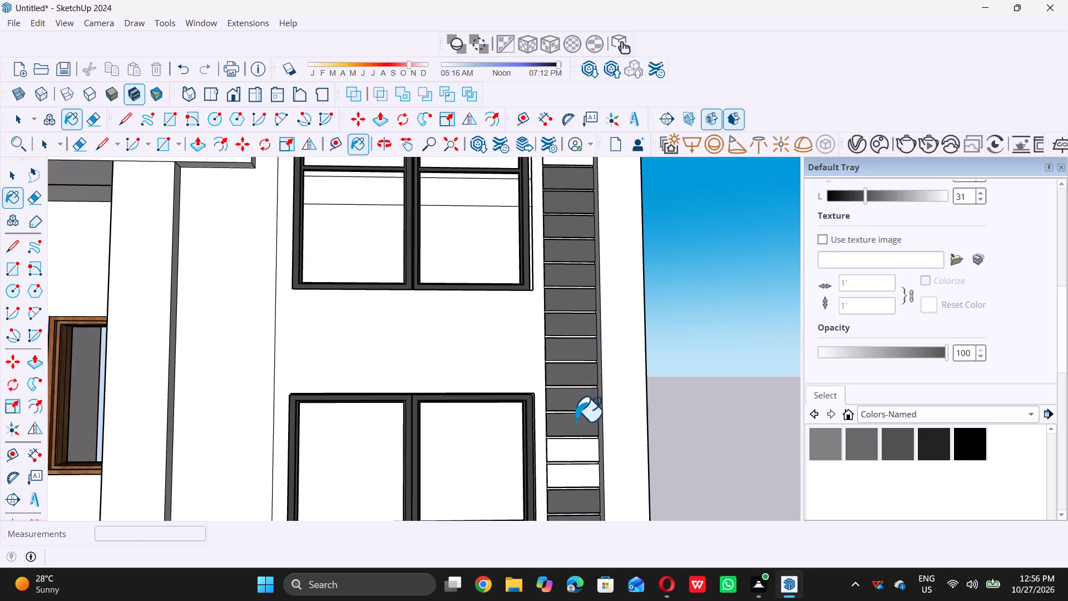
{"action": "scroll", "coordinate": [566, 351], "scroll_direction": "down", "scroll_amount": 5}
{"action": "scroll", "coordinate": [586, 419], "scroll_direction": "up", "scroll_amount": 10}
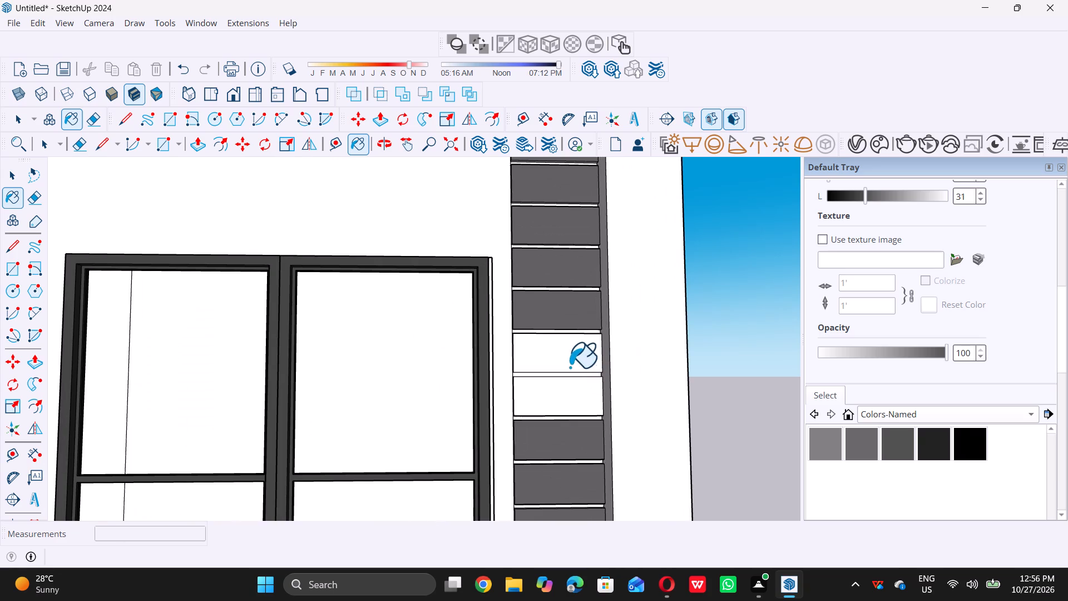
{"action": "left_click", "coordinate": [570, 367]}
{"action": "left_click", "coordinate": [566, 415]}
Paint the top six slats of the narrow strip, above the upper tower window, dark gray.
{"action": "scroll", "coordinate": [561, 418], "scroll_direction": "down", "scroll_amount": 19}
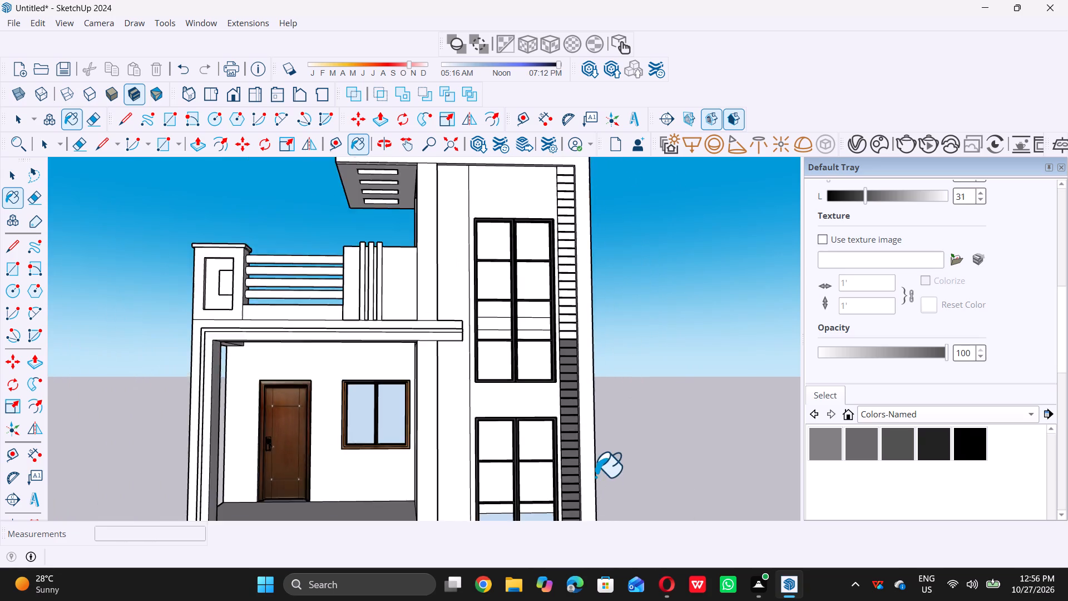
{"action": "scroll", "coordinate": [595, 476], "scroll_direction": "down", "scroll_amount": 5}
{"action": "scroll", "coordinate": [561, 328], "scroll_direction": "up", "scroll_amount": 14}
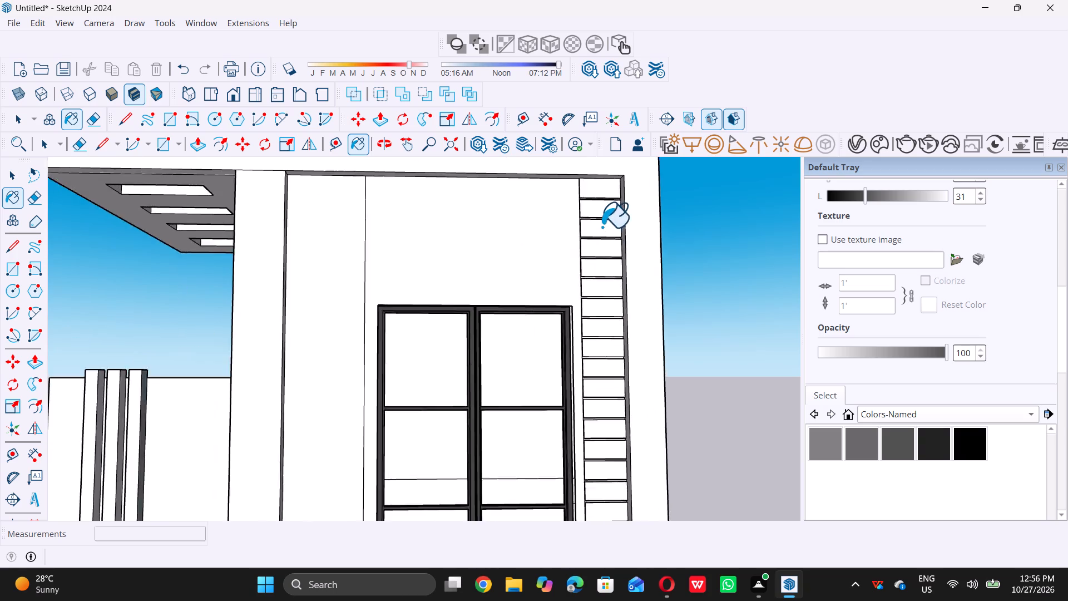
{"action": "scroll", "coordinate": [602, 226], "scroll_direction": "up", "scroll_amount": 7}
{"action": "scroll", "coordinate": [595, 232], "scroll_direction": "down", "scroll_amount": 10}
{"action": "scroll", "coordinate": [607, 247], "scroll_direction": "up", "scroll_amount": 9}
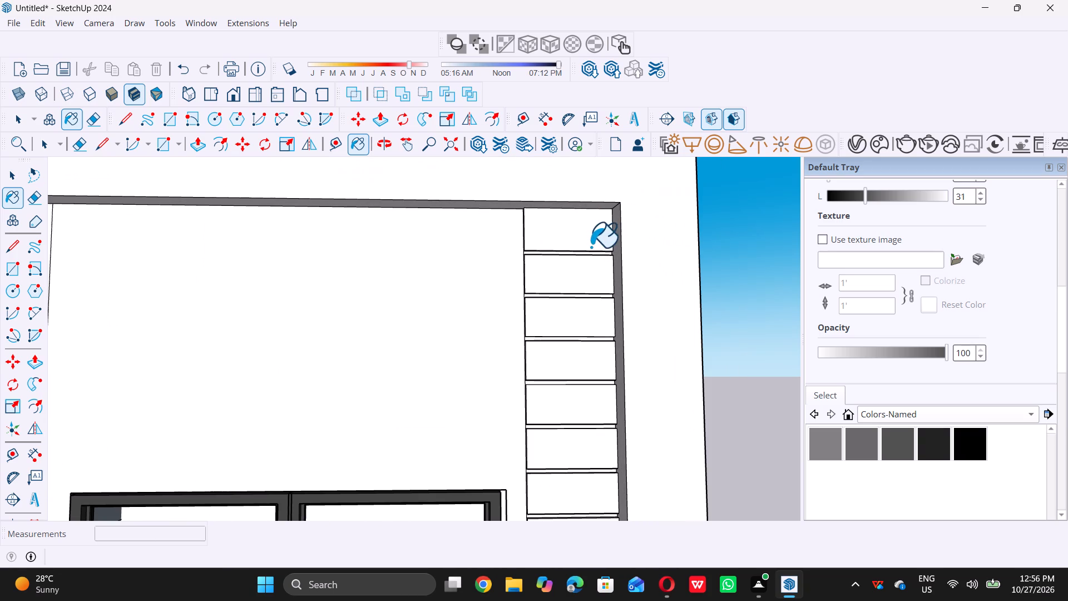
{"action": "left_click", "coordinate": [591, 247]}
{"action": "left_click", "coordinate": [582, 268]}
{"action": "left_click", "coordinate": [577, 323]}
{"action": "double_click", "coordinate": [583, 373]}
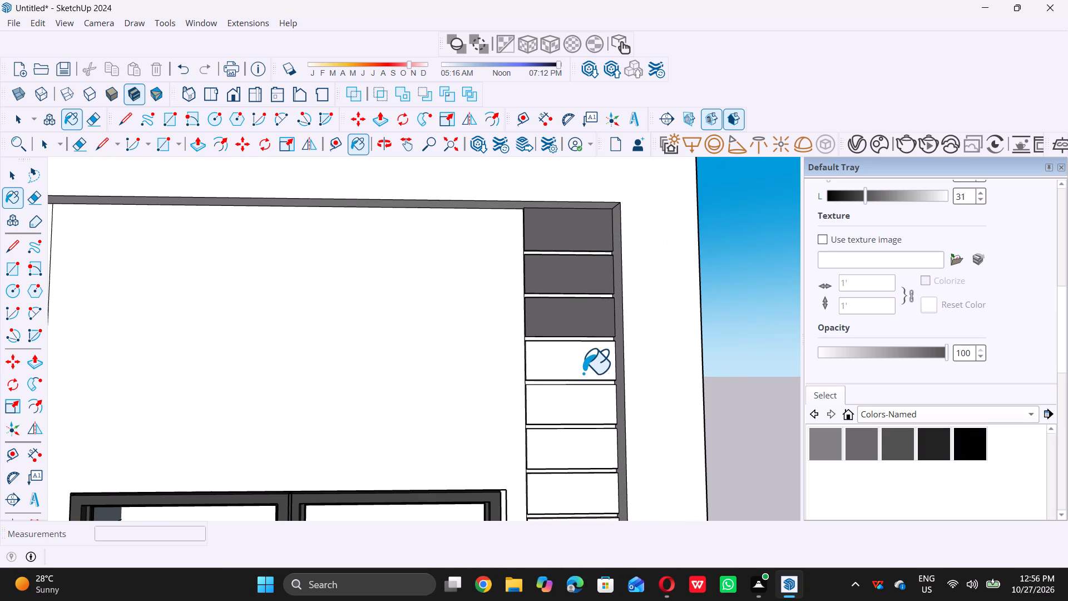
{"action": "scroll", "coordinate": [561, 300], "scroll_direction": "down", "scroll_amount": 6}
{"action": "scroll", "coordinate": [565, 363], "scroll_direction": "up", "scroll_amount": 5}
{"action": "double_click", "coordinate": [576, 344]}
{"action": "left_click", "coordinate": [571, 397]}
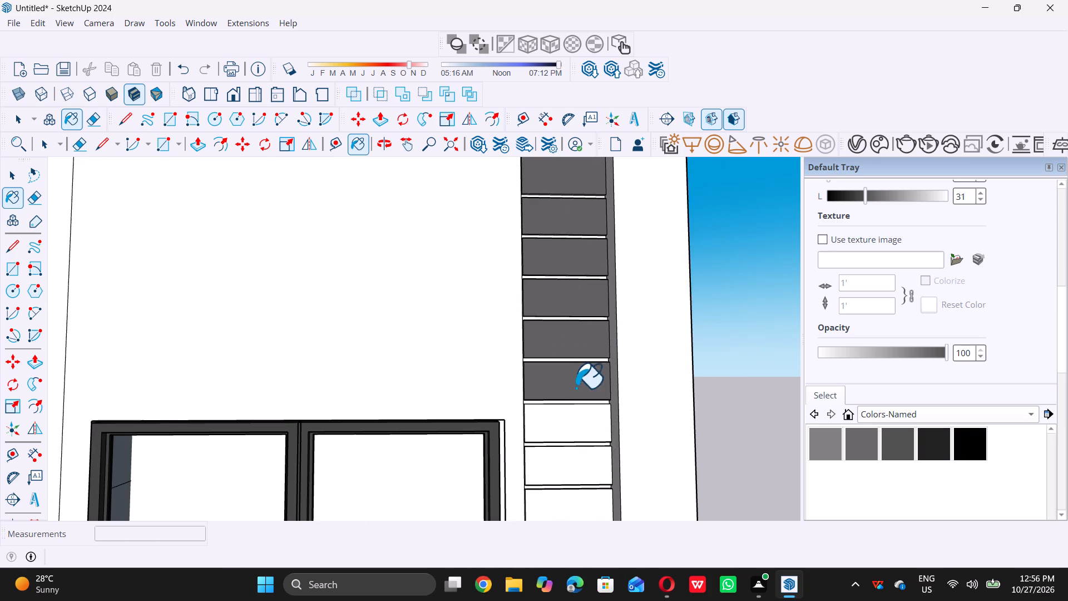
Paint the next six slats down the strip, beside the top of the upper tower window, dark gray.
{"action": "scroll", "coordinate": [560, 328], "scroll_direction": "down", "scroll_amount": 6}
{"action": "scroll", "coordinate": [571, 411], "scroll_direction": "up", "scroll_amount": 5}
{"action": "left_click", "coordinate": [567, 339]}
{"action": "left_click", "coordinate": [558, 377]}
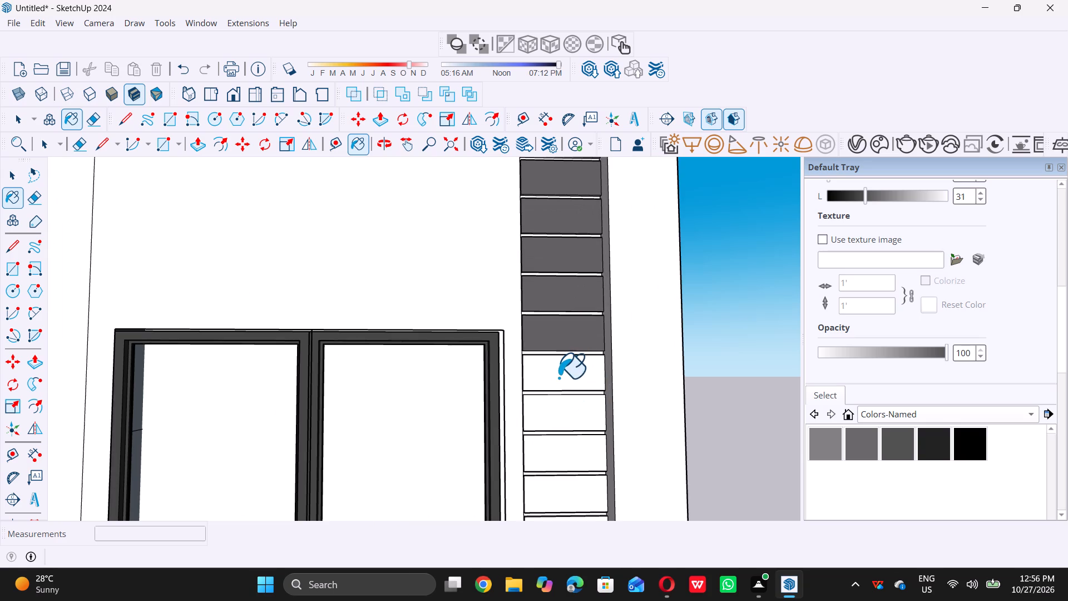
{"action": "scroll", "coordinate": [572, 336], "scroll_direction": "down", "scroll_amount": 6}
{"action": "scroll", "coordinate": [590, 419], "scroll_direction": "up", "scroll_amount": 5}
{"action": "left_click", "coordinate": [565, 351]}
{"action": "triple_click", "coordinate": [563, 385]}
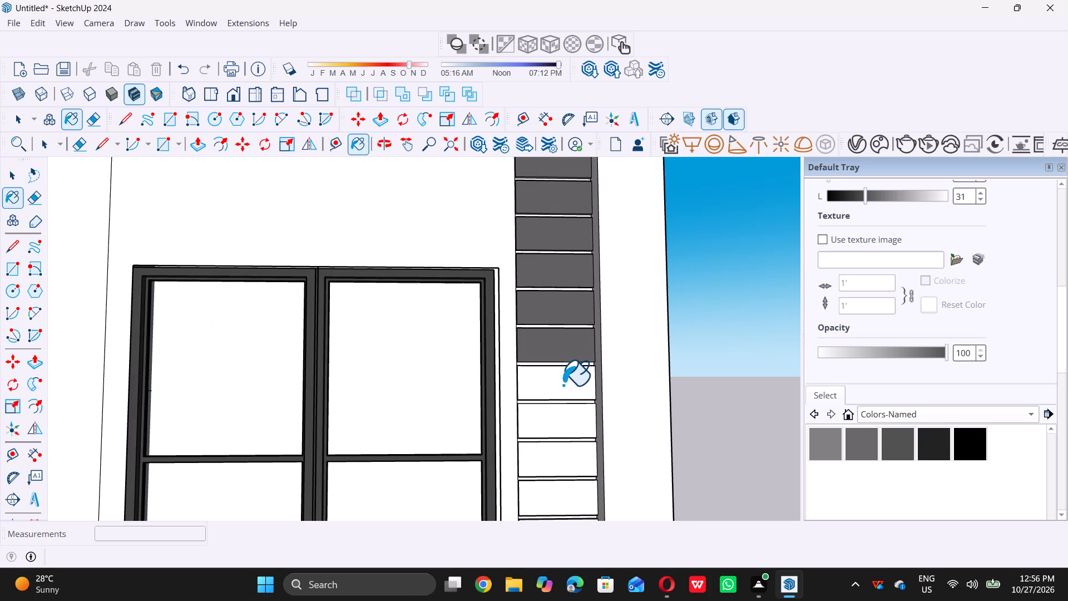
{"action": "scroll", "coordinate": [553, 352], "scroll_direction": "down", "scroll_amount": 6}
{"action": "scroll", "coordinate": [555, 420], "scroll_direction": "up", "scroll_amount": 5}
{"action": "double_click", "coordinate": [558, 349]}
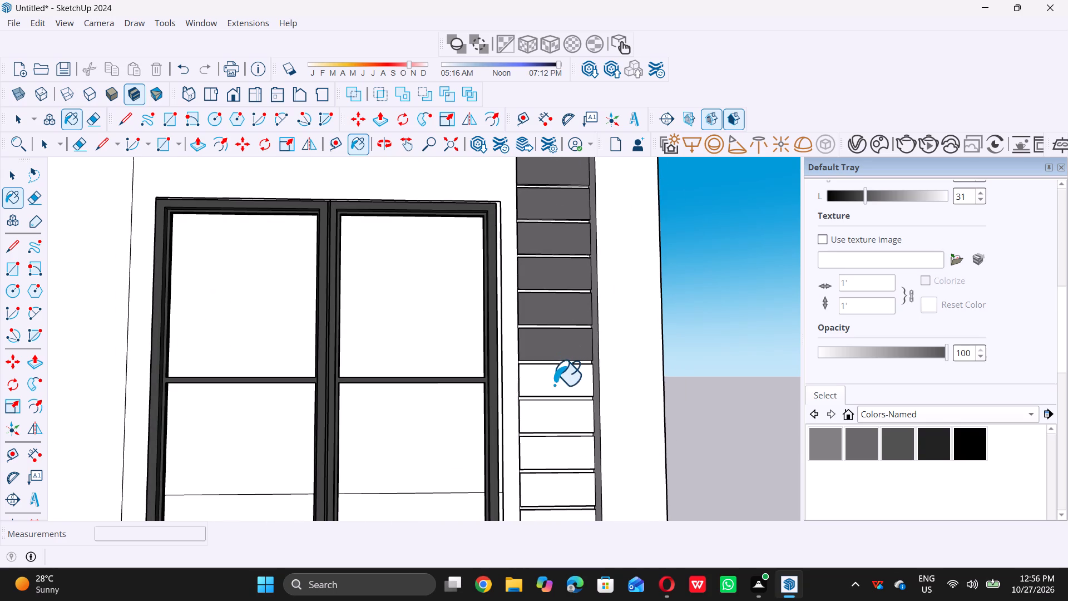
{"action": "double_click", "coordinate": [554, 385]}
Paint four more slats down the strip beside the middle of the upper tower window dark gray.
{"action": "scroll", "coordinate": [552, 348], "scroll_direction": "down", "scroll_amount": 5}
{"action": "scroll", "coordinate": [569, 442], "scroll_direction": "up", "scroll_amount": 4}
{"action": "left_click", "coordinate": [556, 352]}
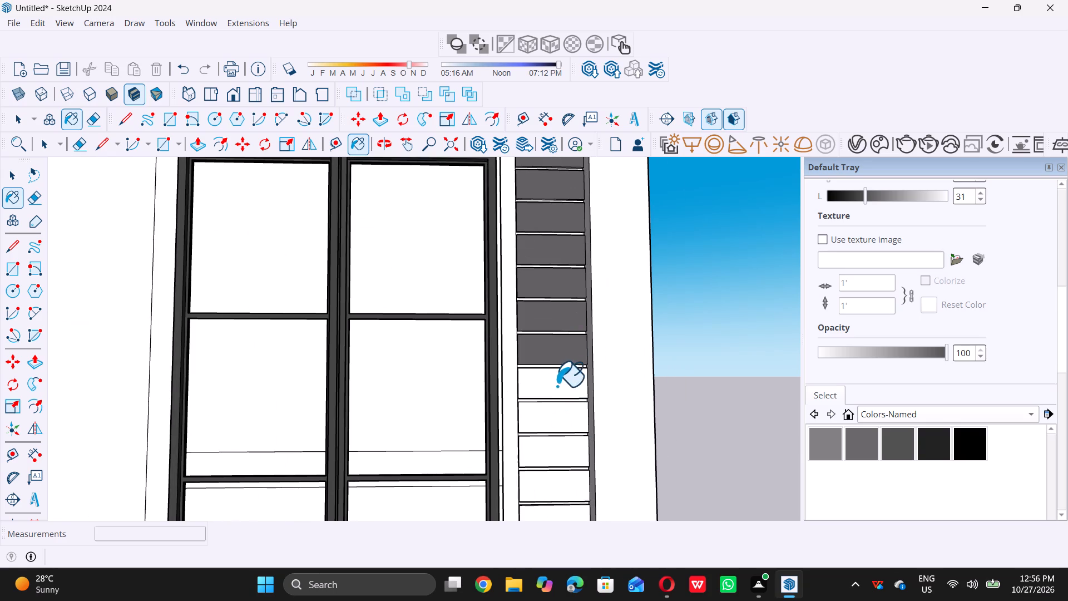
{"action": "triple_click", "coordinate": [557, 385]}
{"action": "scroll", "coordinate": [556, 372], "scroll_direction": "down", "scroll_amount": 6}
{"action": "scroll", "coordinate": [545, 451], "scroll_direction": "up", "scroll_amount": 5}
{"action": "left_click", "coordinate": [561, 349]}
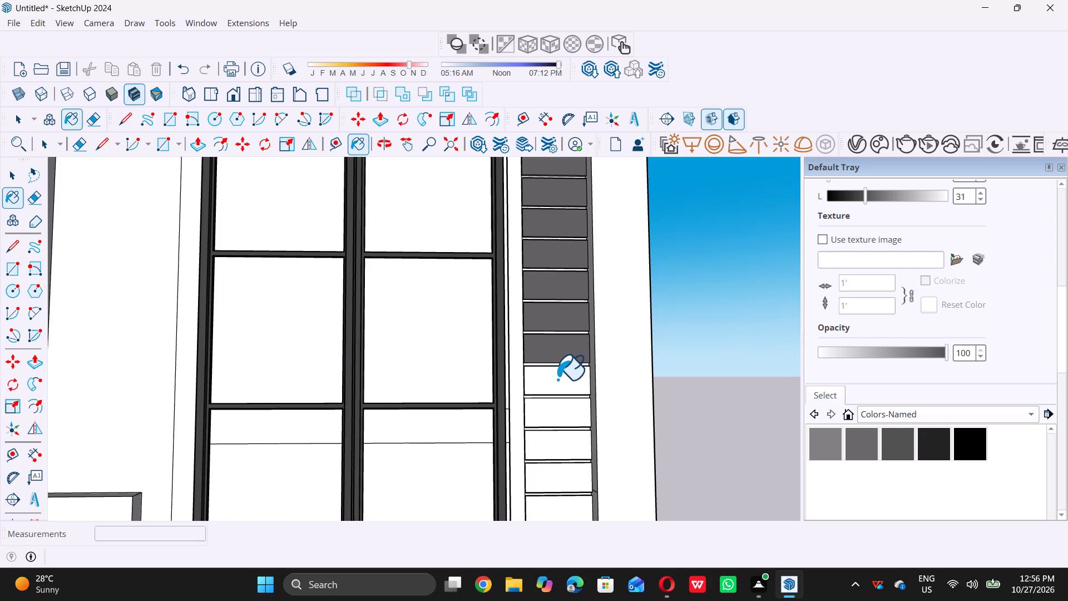
{"action": "double_click", "coordinate": [557, 381]}
Paint the last five white slats of the strip beside the upper tower window dark gray.
{"action": "scroll", "coordinate": [559, 389], "scroll_direction": "down", "scroll_amount": 6}
{"action": "scroll", "coordinate": [565, 295], "scroll_direction": "down", "scroll_amount": 5}
{"action": "scroll", "coordinate": [553, 430], "scroll_direction": "up", "scroll_amount": 4}
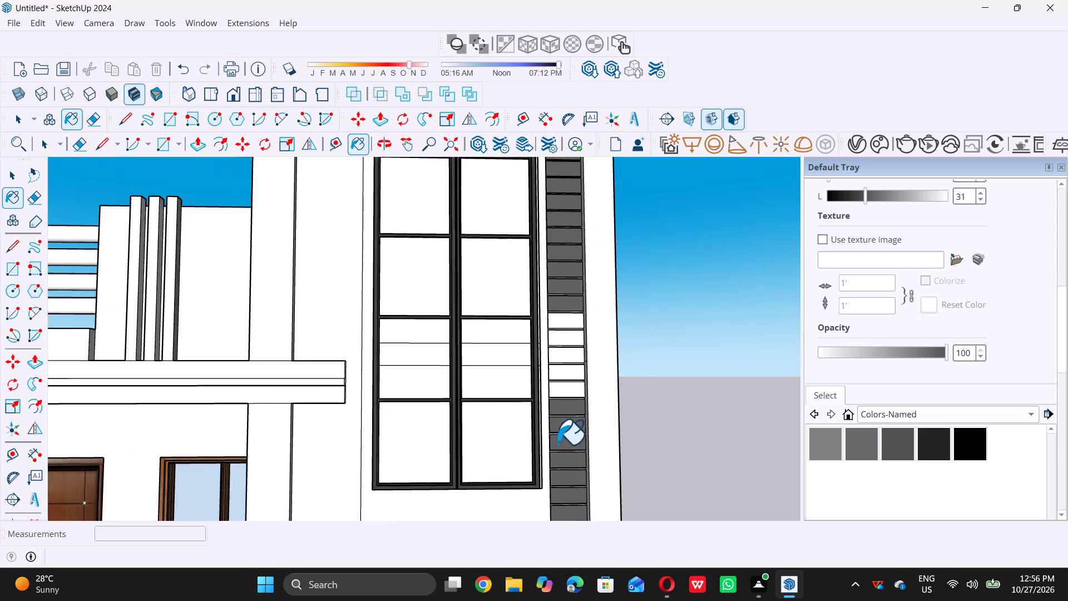
{"action": "scroll", "coordinate": [557, 444], "scroll_direction": "up", "scroll_amount": 4}
{"action": "left_click", "coordinate": [571, 270]}
{"action": "double_click", "coordinate": [565, 298]}
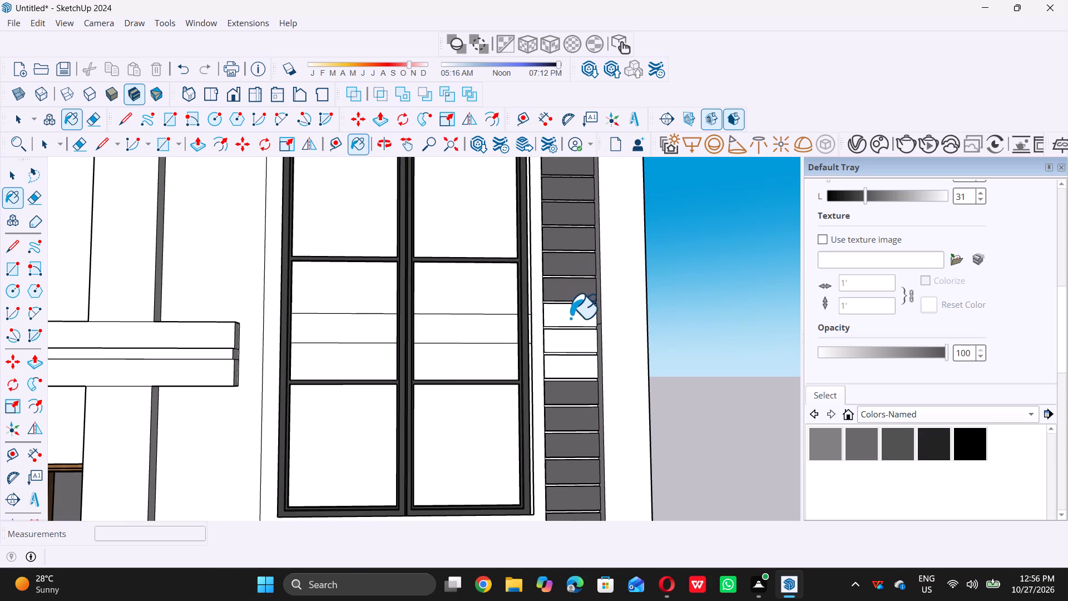
{"action": "left_click", "coordinate": [572, 322]}
{"action": "left_click", "coordinate": [571, 343]}
{"action": "left_click", "coordinate": [572, 372]}
Examine the whole front facade, including the painted slatted panels around the tower windows.
{"action": "scroll", "coordinate": [577, 377], "scroll_direction": "down", "scroll_amount": 5}
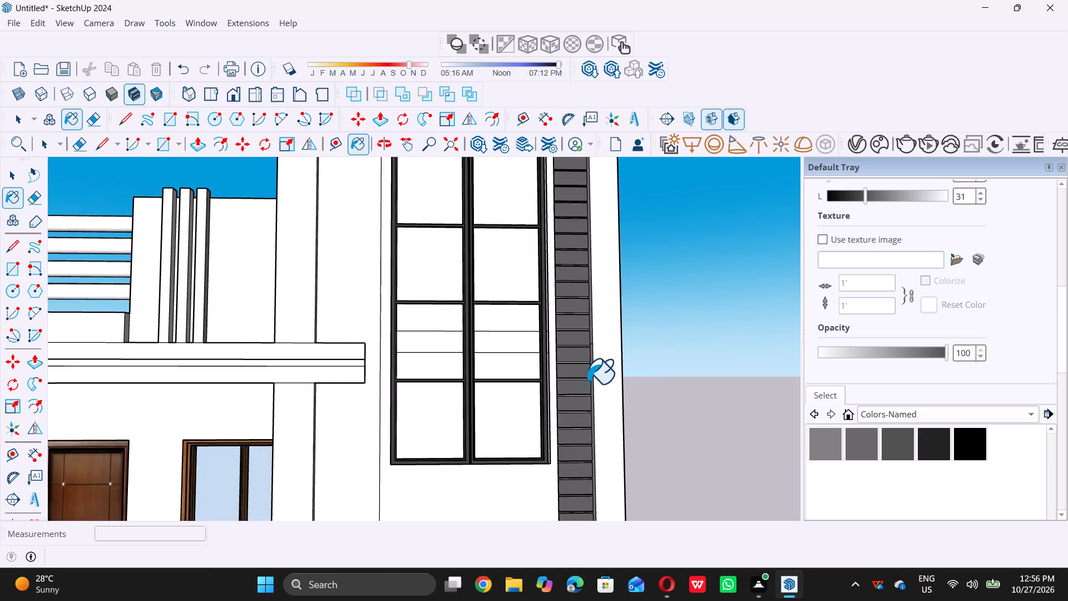
{"action": "scroll", "coordinate": [587, 383], "scroll_direction": "down", "scroll_amount": 15}
{"action": "scroll", "coordinate": [556, 353], "scroll_direction": "down", "scroll_amount": 6}
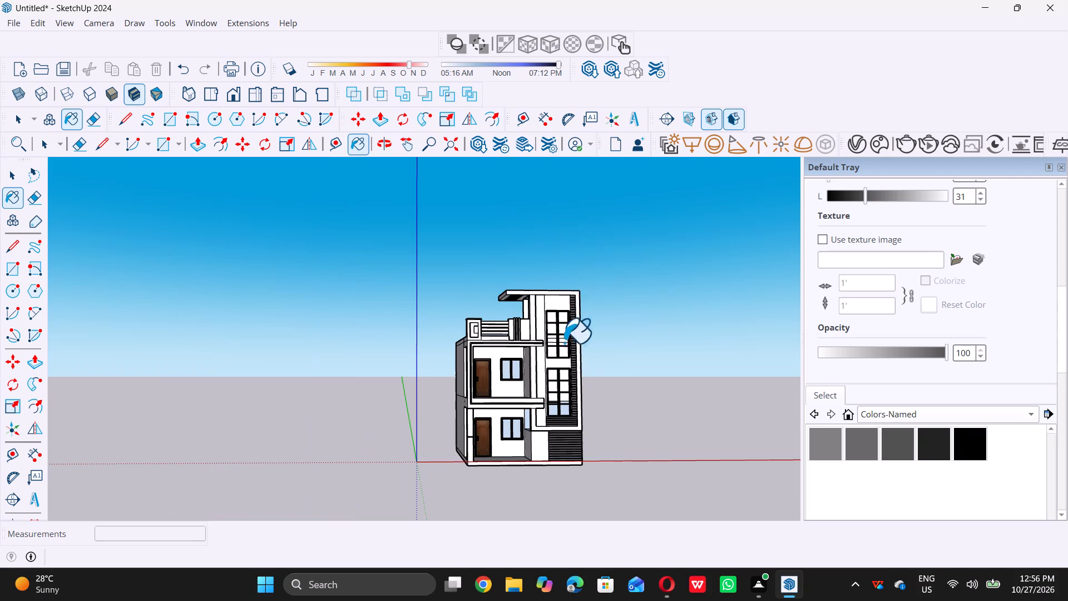
{"action": "middle_click_drag", "start_coordinate": [576, 405], "coordinate": [533, 392]}
{"action": "key", "text": "space"}
{"action": "scroll", "coordinate": [552, 426], "scroll_direction": "up", "scroll_amount": 4}
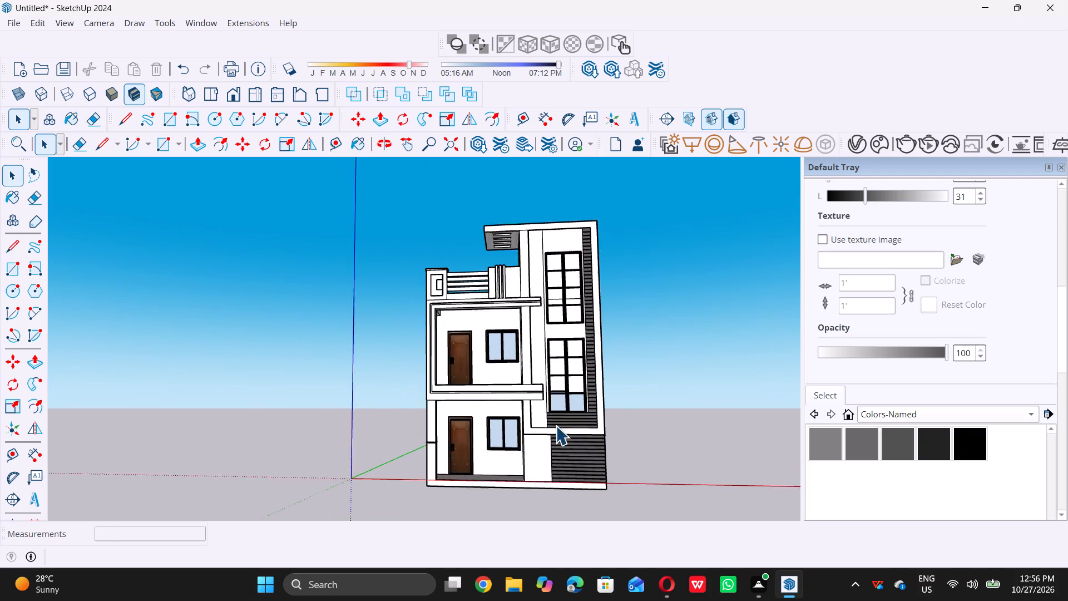
{"action": "scroll", "coordinate": [556, 426], "scroll_direction": "up", "scroll_amount": 1}
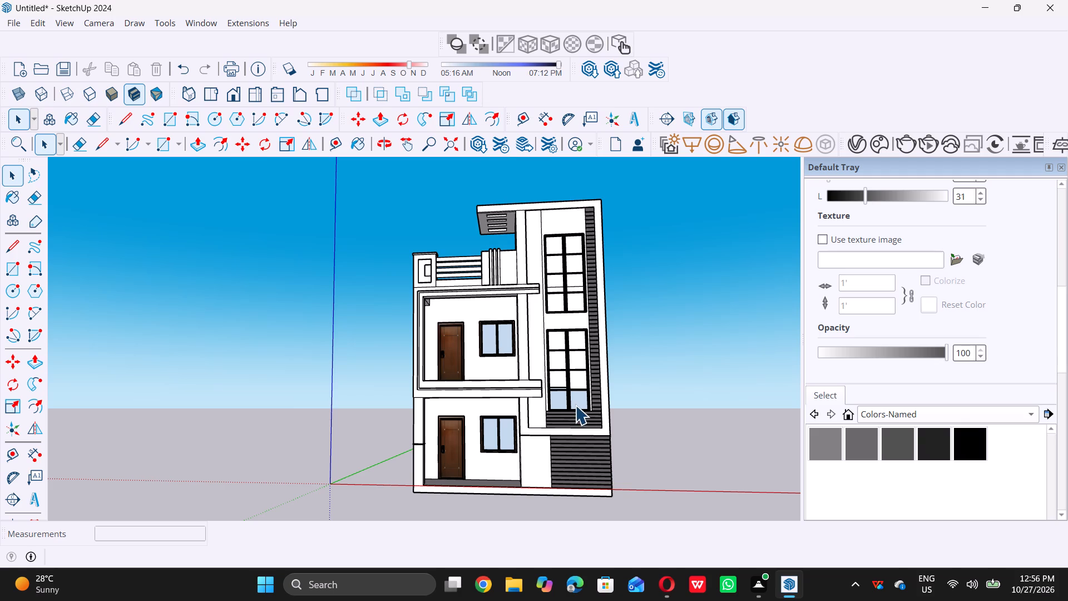
Paint the outer and inner bands of the frame around the first-floor balcony with the near-black gray, second darkest swatch.
{"action": "middle_click_drag", "start_coordinate": [575, 405], "coordinate": [598, 420]}
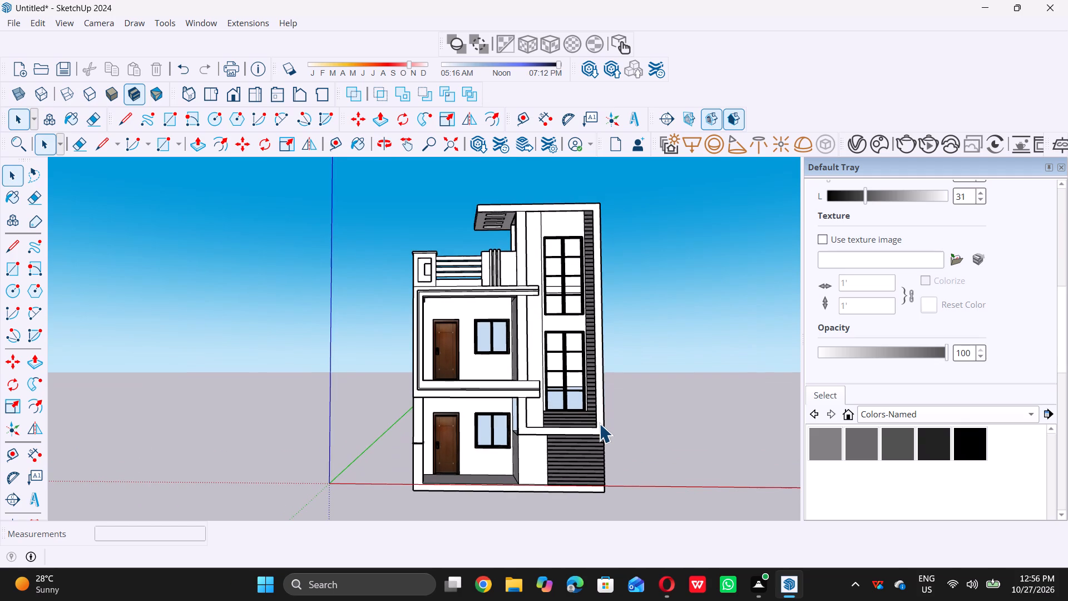
{"action": "left_click", "coordinate": [940, 450]}
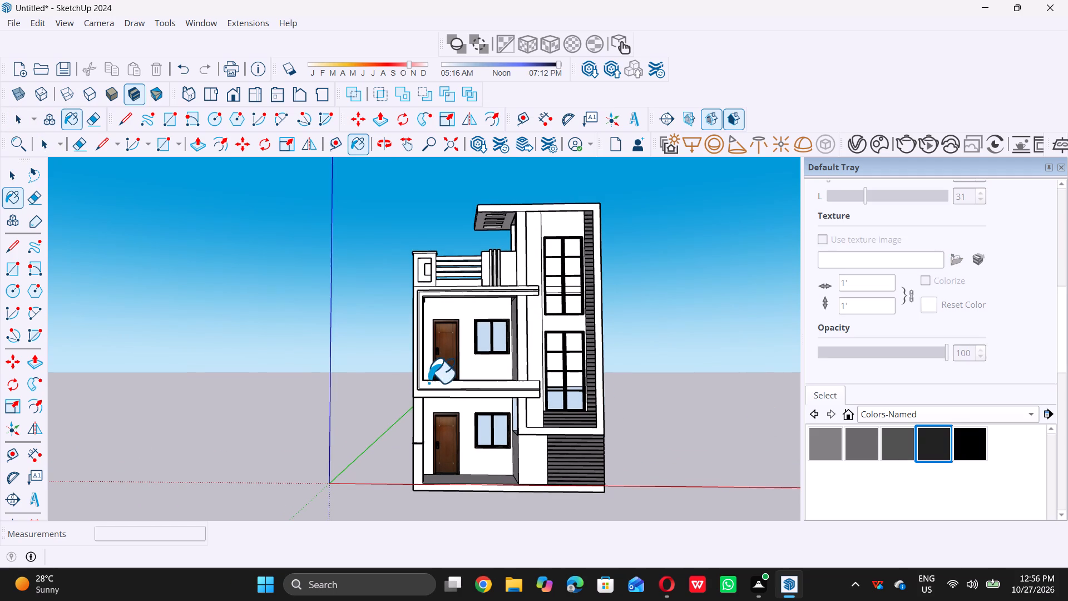
{"action": "scroll", "coordinate": [370, 415], "scroll_direction": "up", "scroll_amount": 5}
{"action": "scroll", "coordinate": [512, 387], "scroll_direction": "up", "scroll_amount": 8}
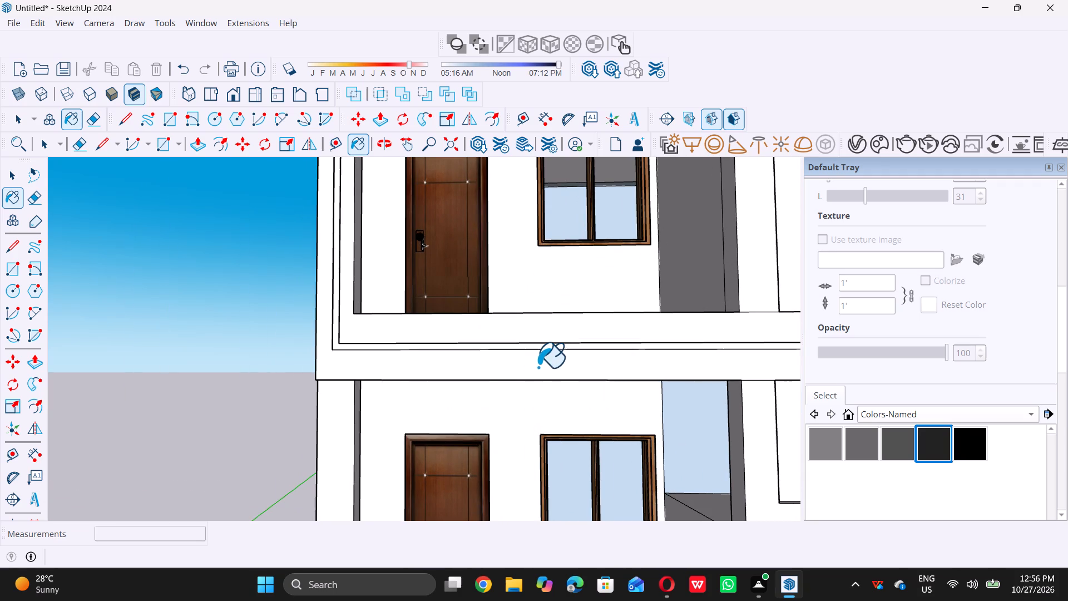
{"action": "left_click", "coordinate": [538, 367]}
{"action": "left_click", "coordinate": [535, 331]}
{"action": "scroll", "coordinate": [369, 376], "scroll_direction": "down", "scroll_amount": 6}
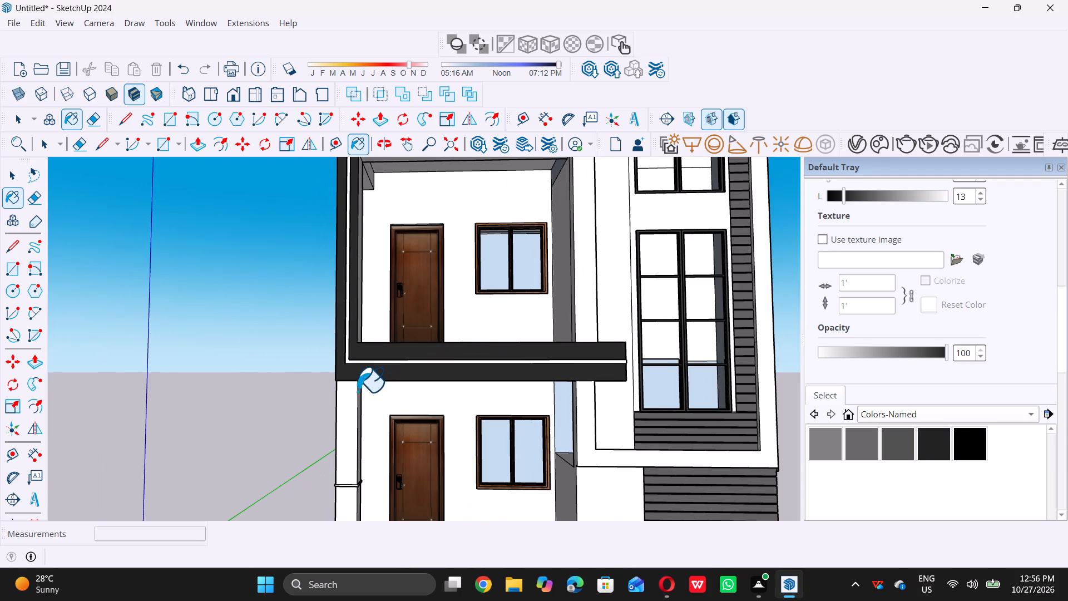
{"action": "scroll", "coordinate": [360, 391], "scroll_direction": "down", "scroll_amount": 4}
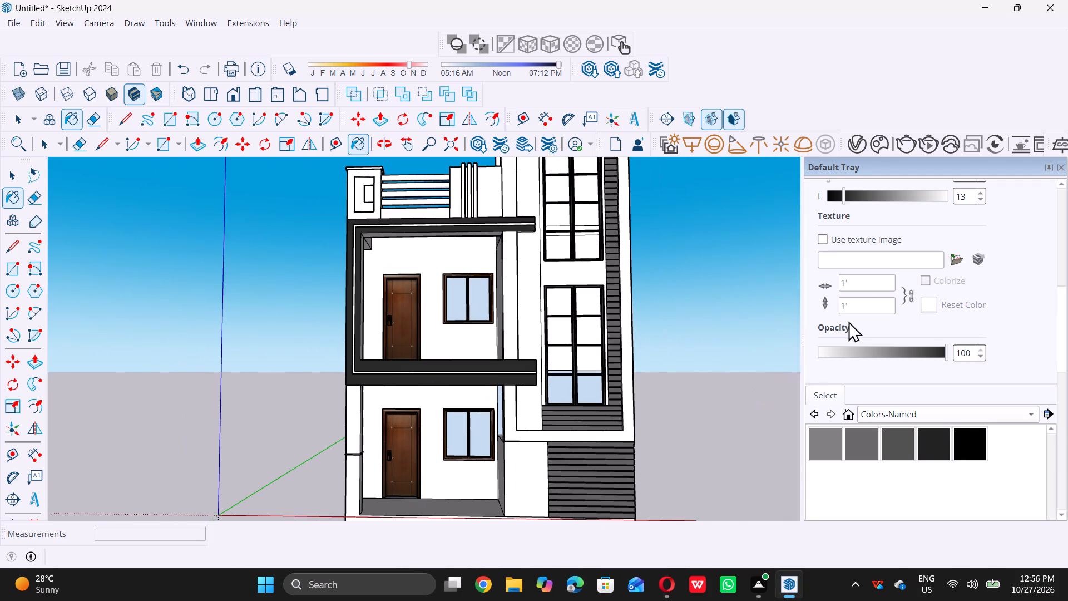
Darken the balcony frame's paint colour by setting its lightness to 3.
{"action": "left_click_drag", "start_coordinate": [843, 196], "coordinate": [837, 199]}
{"action": "left_click_drag", "start_coordinate": [837, 199], "coordinate": [829, 203]}
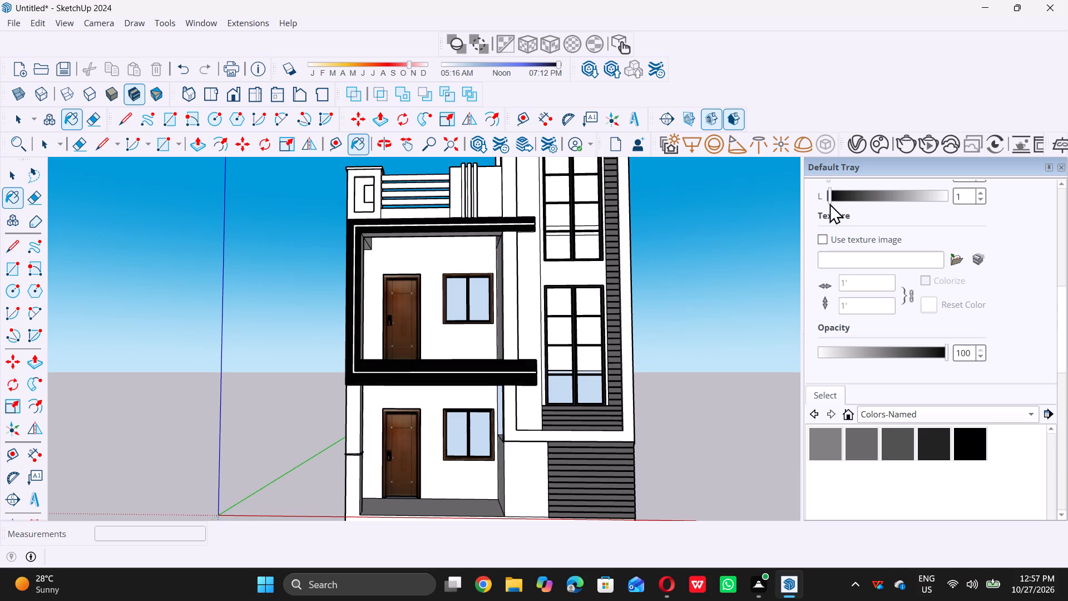
{"action": "left_click_drag", "start_coordinate": [829, 203], "coordinate": [831, 203]}
{"action": "scroll", "coordinate": [387, 358], "scroll_direction": "down", "scroll_amount": 2}
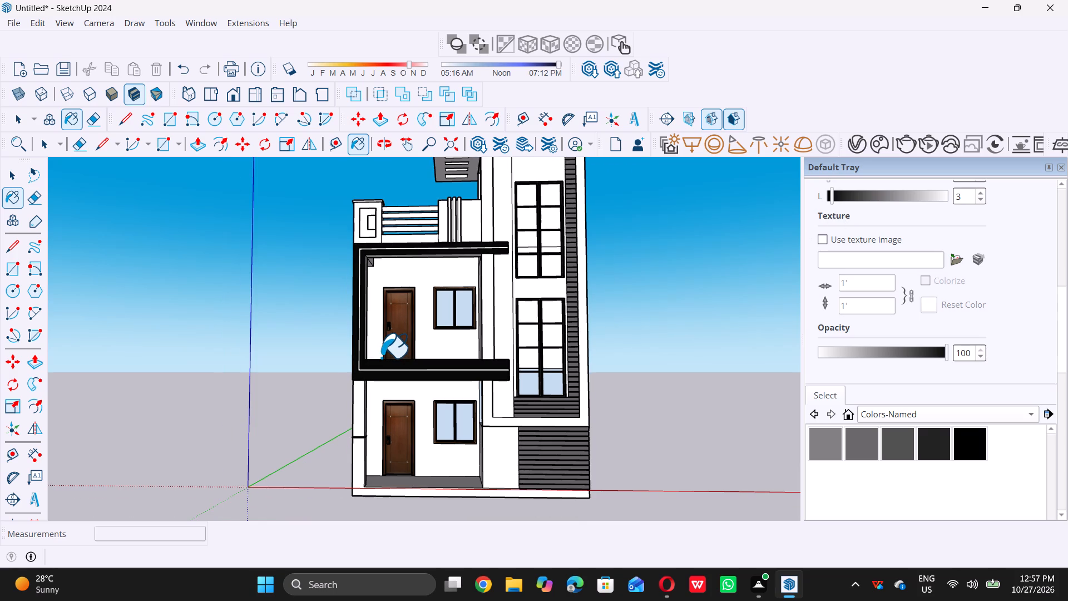
{"action": "key", "text": "space"}
{"action": "scroll", "coordinate": [378, 395], "scroll_direction": "down", "scroll_amount": 4}
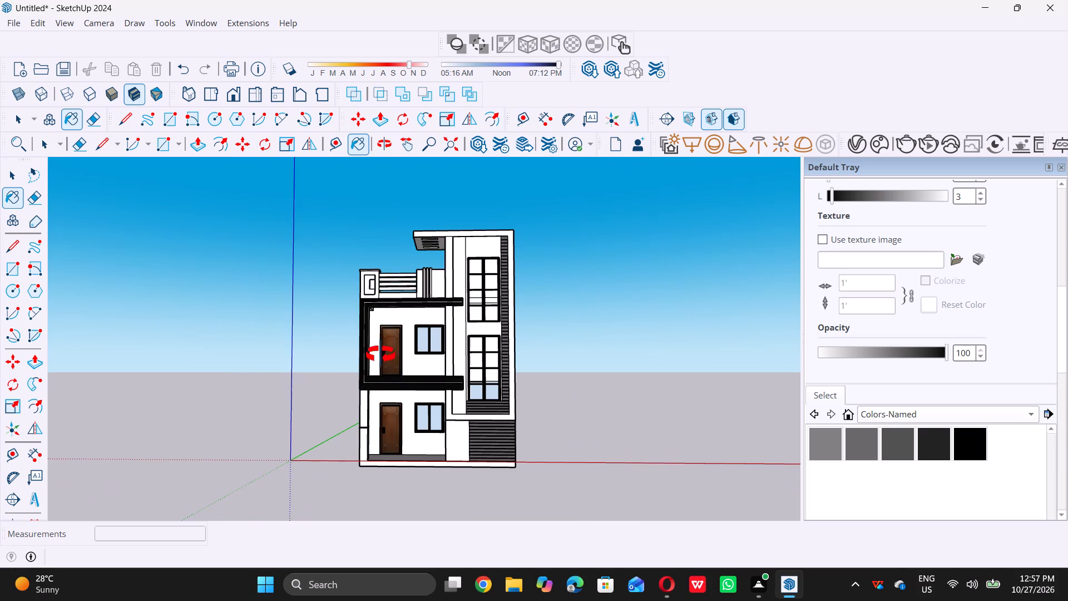
{"action": "middle_click_drag", "start_coordinate": [378, 356], "coordinate": [401, 346]}
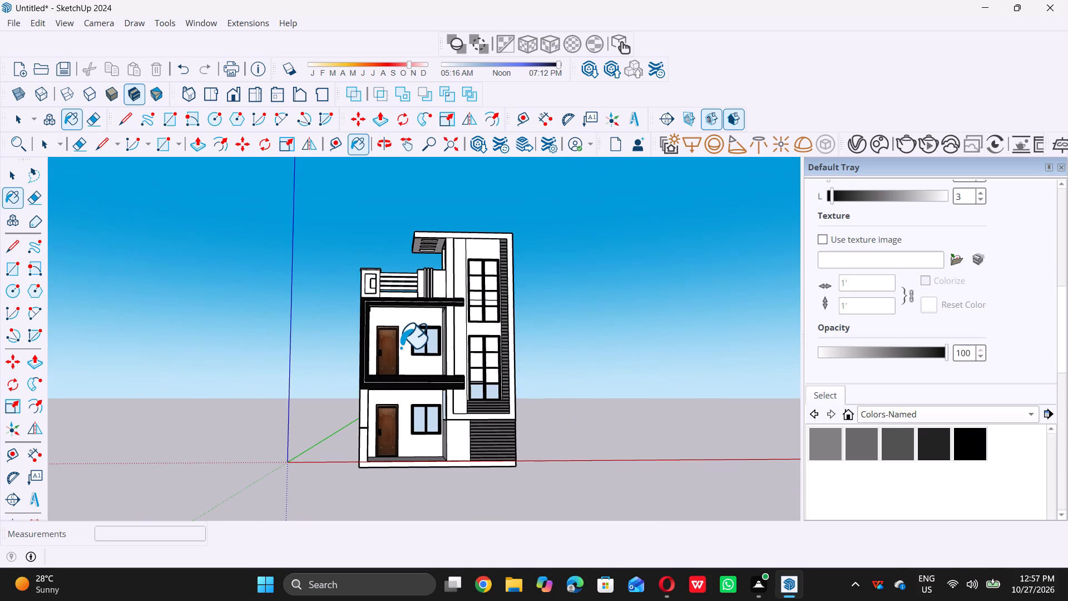
Paint the roof parapet wall near-black on both sides of the three vertical fins and in the gaps between them.
{"action": "scroll", "coordinate": [459, 265], "scroll_direction": "up", "scroll_amount": 5}
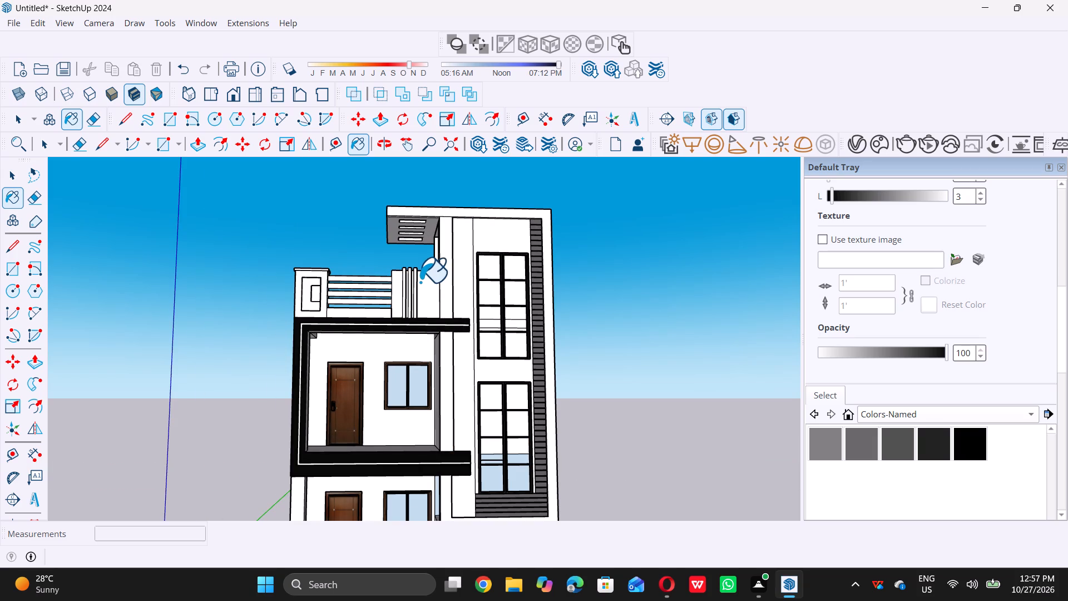
{"action": "scroll", "coordinate": [415, 283], "scroll_direction": "up", "scroll_amount": 9}
{"action": "left_click", "coordinate": [451, 285]}
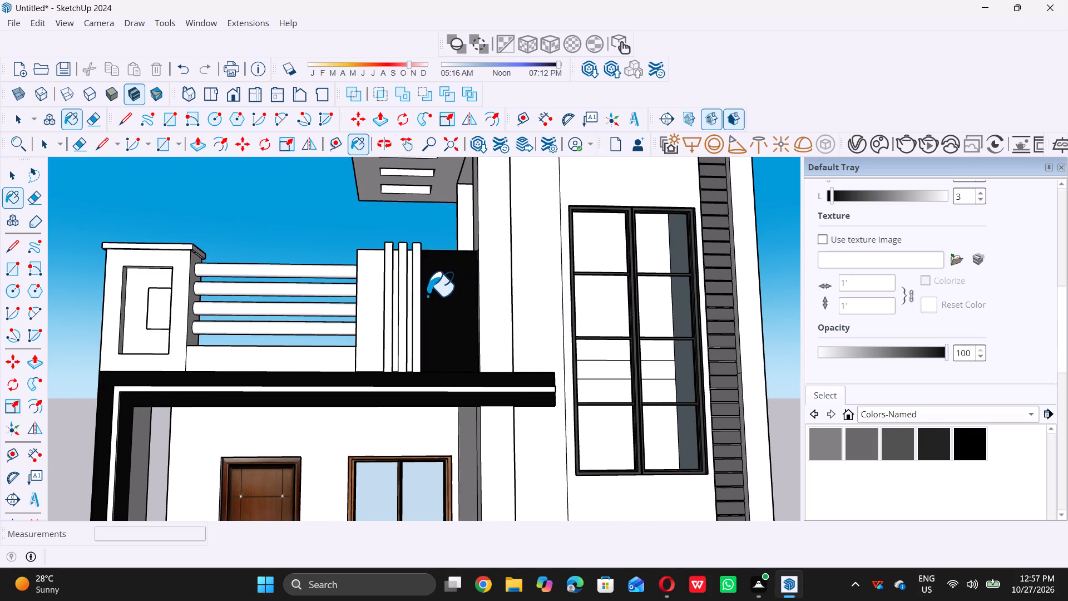
{"action": "scroll", "coordinate": [385, 294], "scroll_direction": "up", "scroll_amount": 4}
{"action": "left_click", "coordinate": [366, 283]}
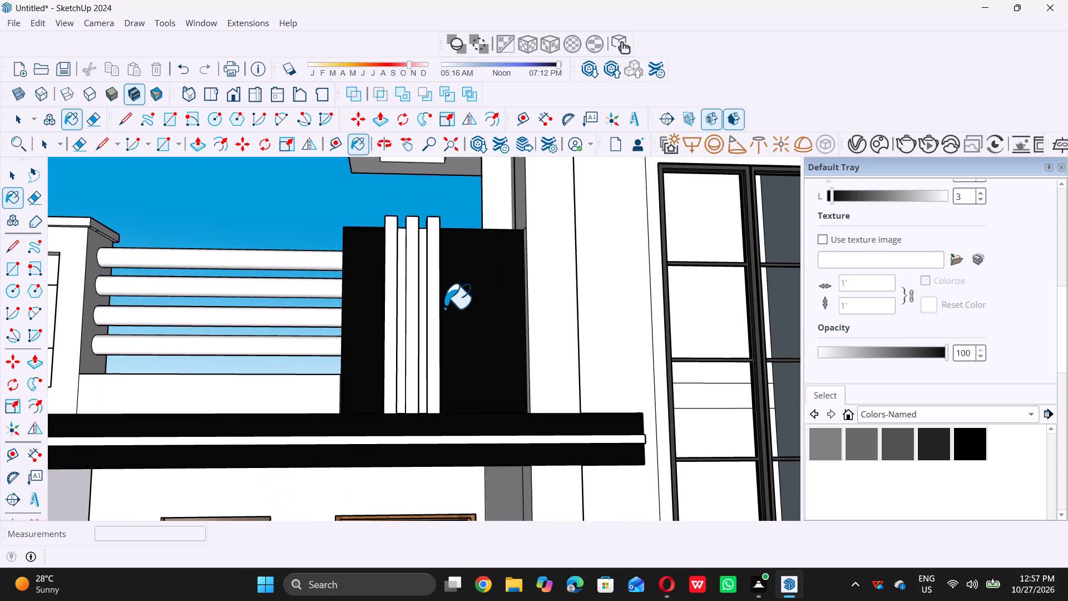
{"action": "scroll", "coordinate": [434, 300], "scroll_direction": "down", "scroll_amount": 7}
{"action": "scroll", "coordinate": [436, 352], "scroll_direction": "up", "scroll_amount": 17}
{"action": "left_click", "coordinate": [459, 305]}
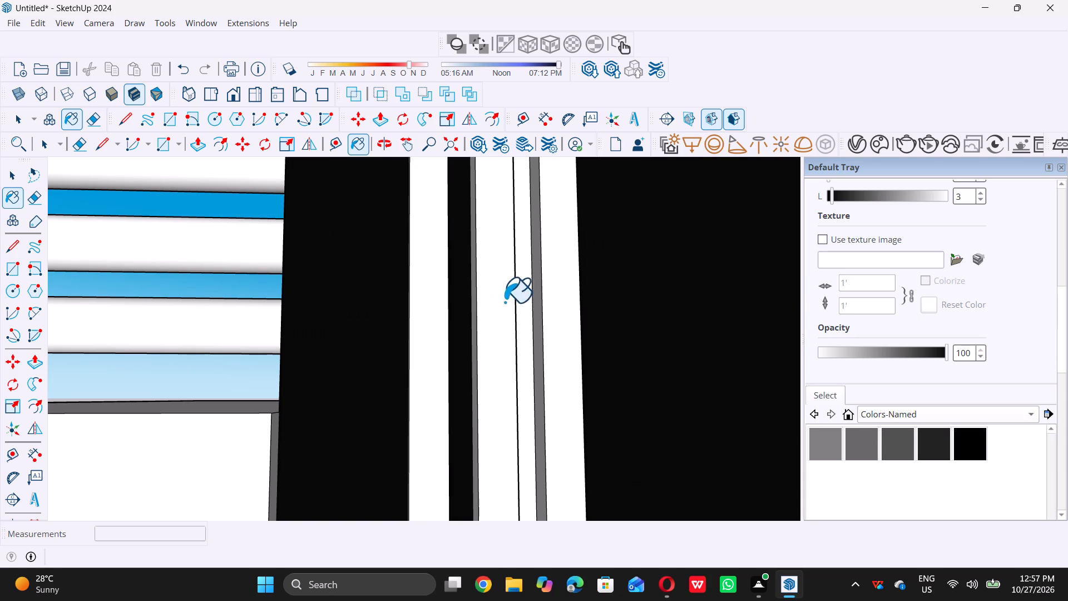
{"action": "left_click", "coordinate": [526, 299]}
{"action": "scroll", "coordinate": [519, 322], "scroll_direction": "down", "scroll_amount": 13}
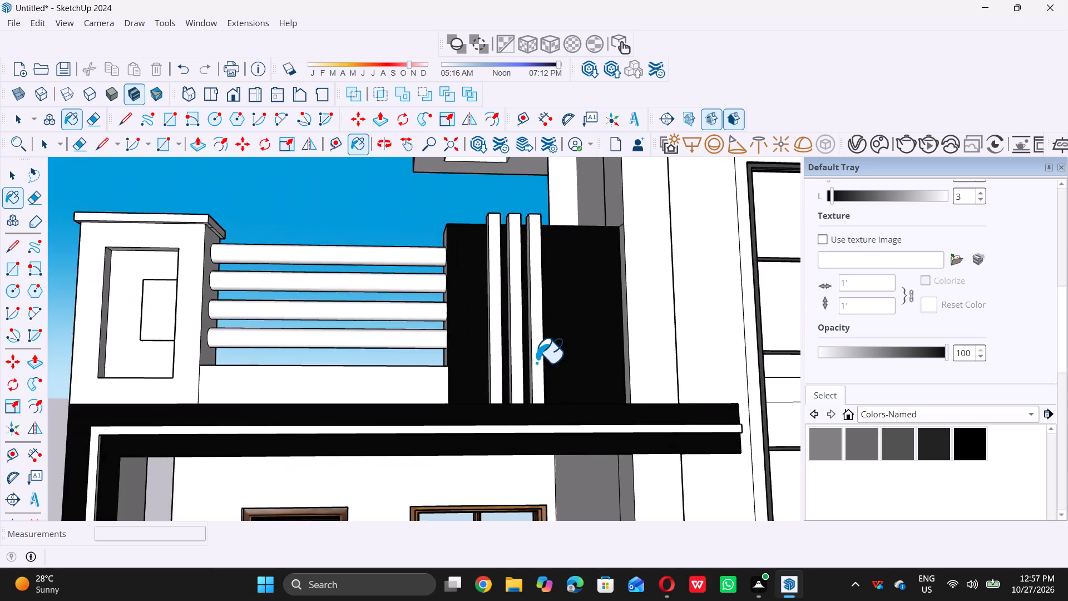
{"action": "scroll", "coordinate": [536, 362], "scroll_direction": "down", "scroll_amount": 4}
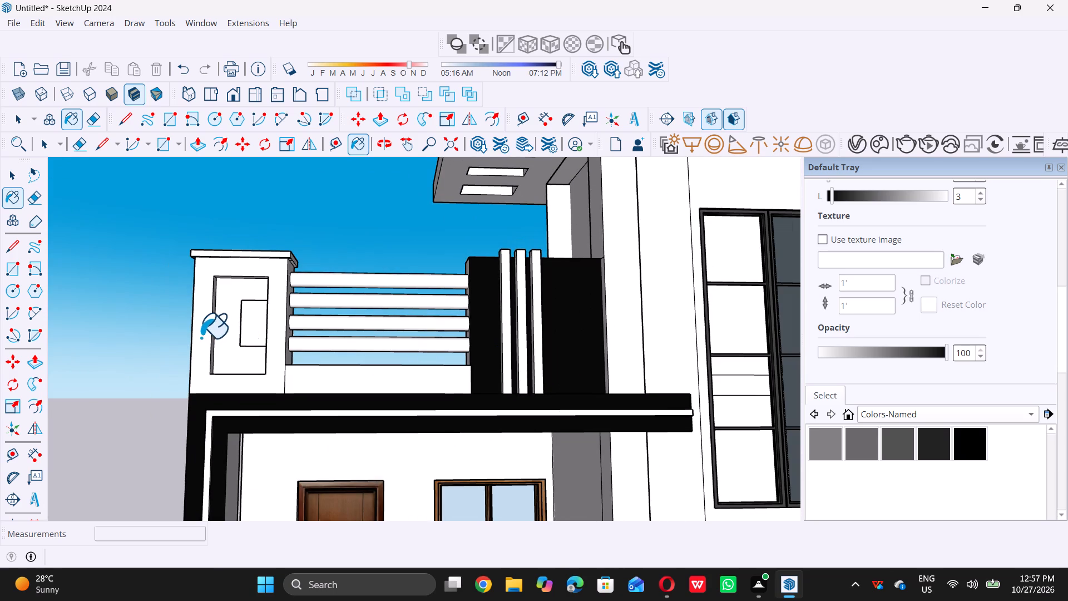
Paint the small rectangle inside the parapet pillar's recessed panel the same near-black.
{"action": "scroll", "coordinate": [205, 334], "scroll_direction": "up", "scroll_amount": 5}
{"action": "scroll", "coordinate": [255, 327], "scroll_direction": "up", "scroll_amount": 2}
{"action": "left_click", "coordinate": [285, 309]}
{"action": "scroll", "coordinate": [266, 346], "scroll_direction": "down", "scroll_amount": 3}
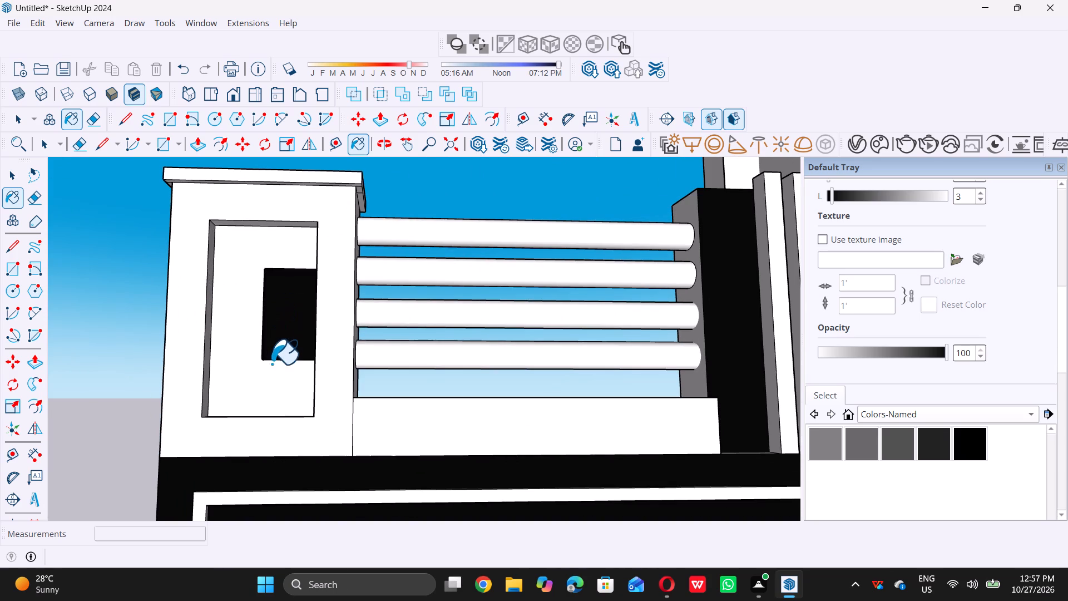
{"action": "scroll", "coordinate": [271, 363], "scroll_direction": "down", "scroll_amount": 2}
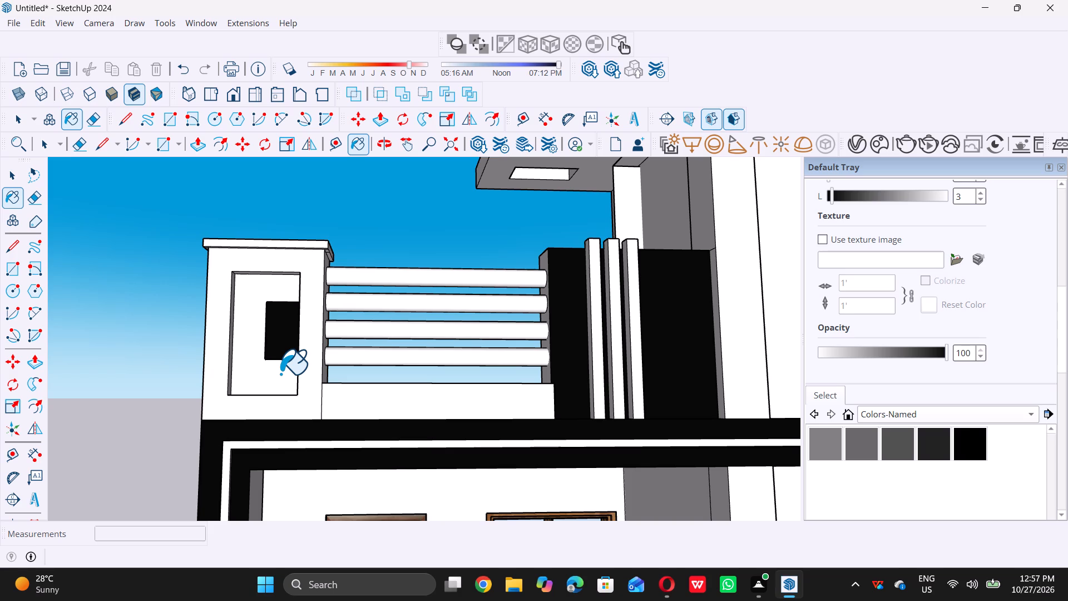
{"action": "key", "text": "space"}
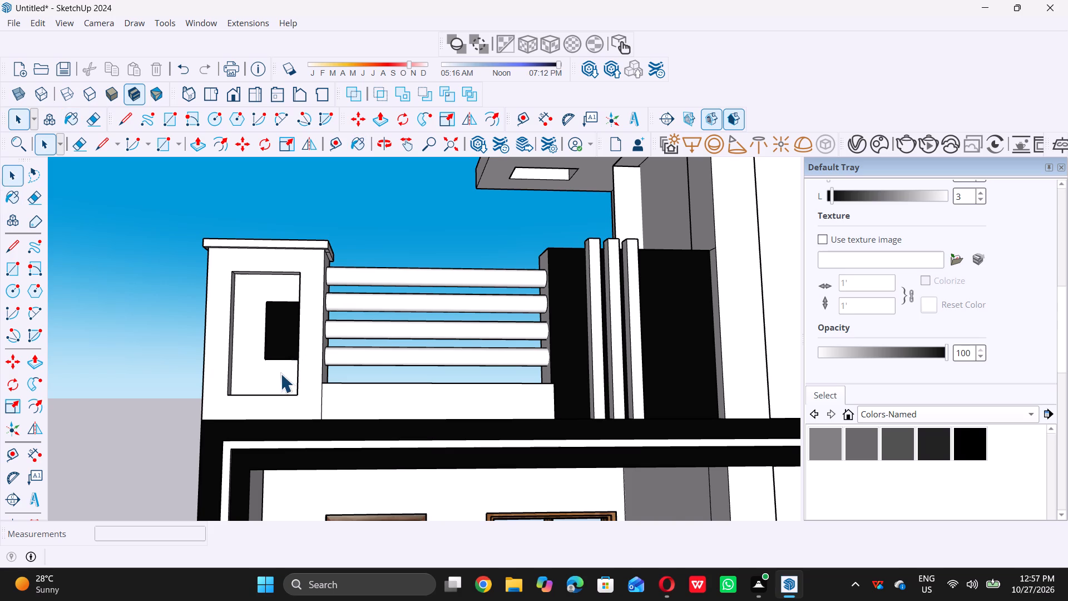
{"action": "scroll", "coordinate": [280, 375], "scroll_direction": "down", "scroll_amount": 5}
Paint the rest of the parapet pillar's recessed panel, around the black rectangle, with the medium dark gray of lightness 31.
{"action": "left_click", "coordinate": [905, 442]}
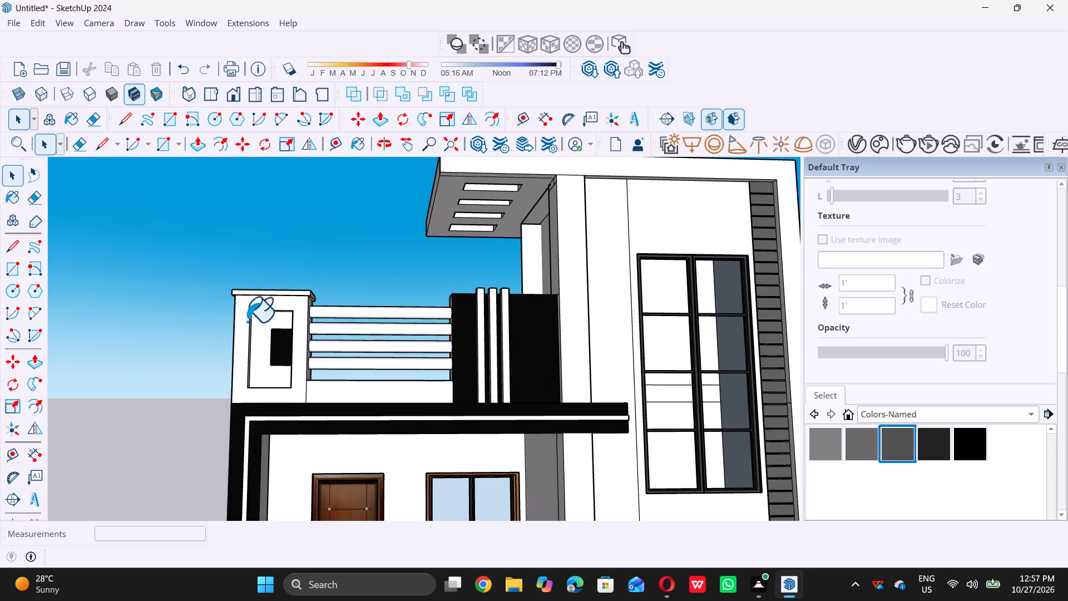
{"action": "scroll", "coordinate": [265, 335], "scroll_direction": "up", "scroll_amount": 5}
{"action": "left_click", "coordinate": [261, 329]}
{"action": "key", "text": "space"}
Examine the whole front facade with its painted balcony frame, parapet wall and pillar panel.
{"action": "scroll", "coordinate": [288, 344], "scroll_direction": "down", "scroll_amount": 13}
{"action": "middle_click_drag", "start_coordinate": [423, 343], "coordinate": [412, 343]}
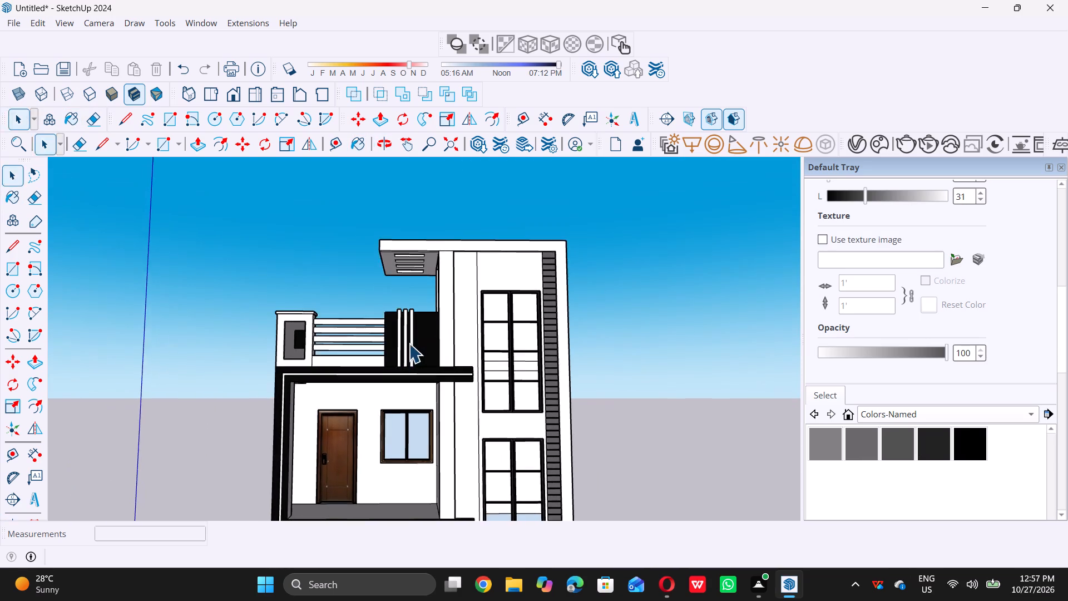
{"action": "scroll", "coordinate": [405, 343], "scroll_direction": "down", "scroll_amount": 7}
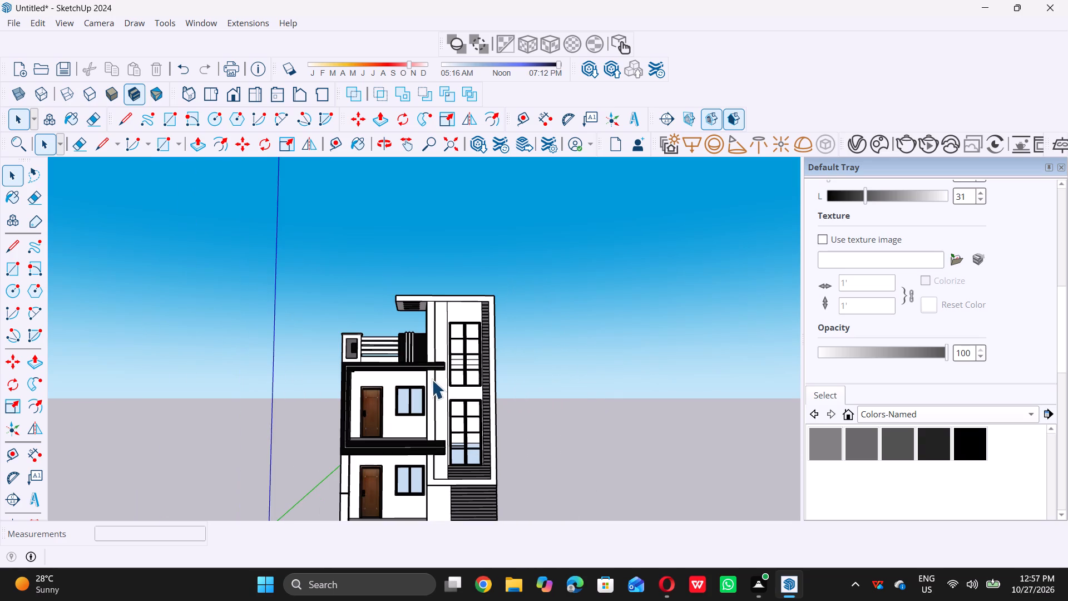
{"action": "scroll", "coordinate": [384, 309], "scroll_direction": "down", "scroll_amount": 5}
{"action": "middle_click_drag", "start_coordinate": [358, 386], "coordinate": [394, 410]}
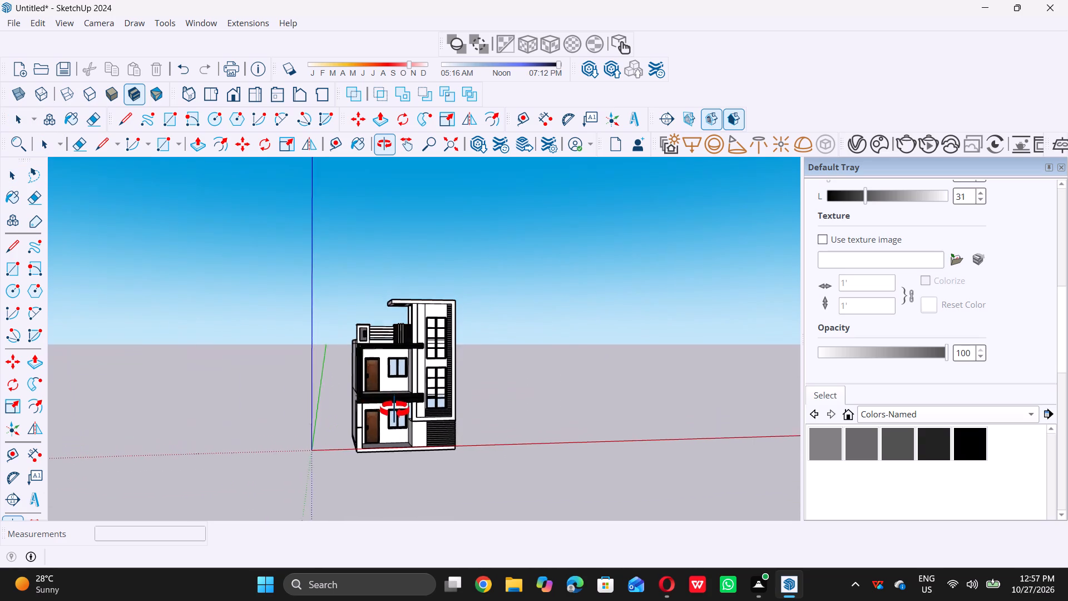
{"action": "middle_click_drag", "start_coordinate": [394, 410], "coordinate": [373, 421]}
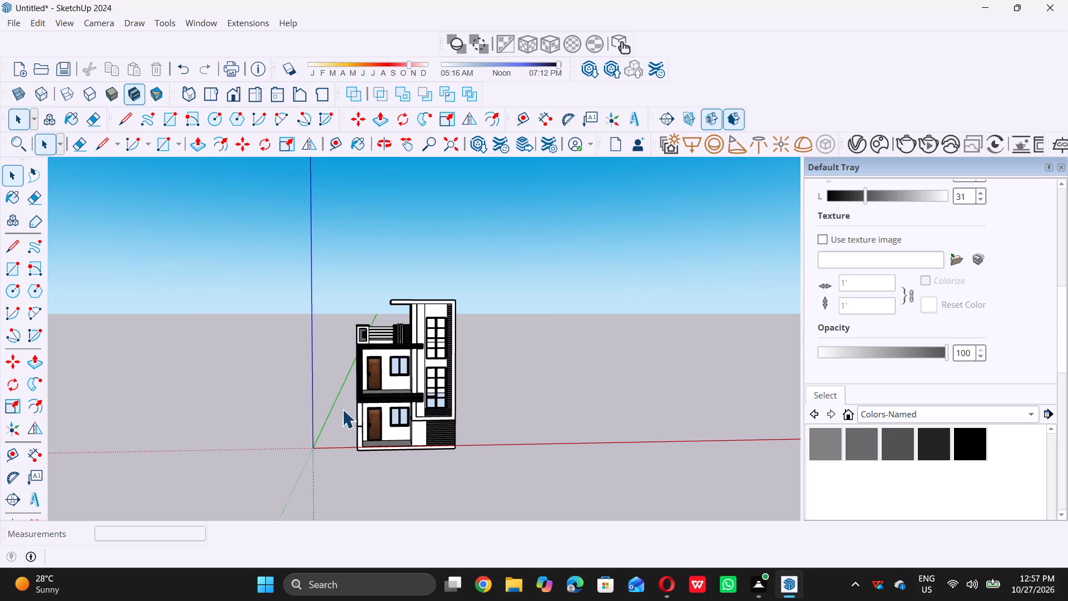
{"action": "middle_click_drag", "start_coordinate": [388, 326], "coordinate": [409, 278]}
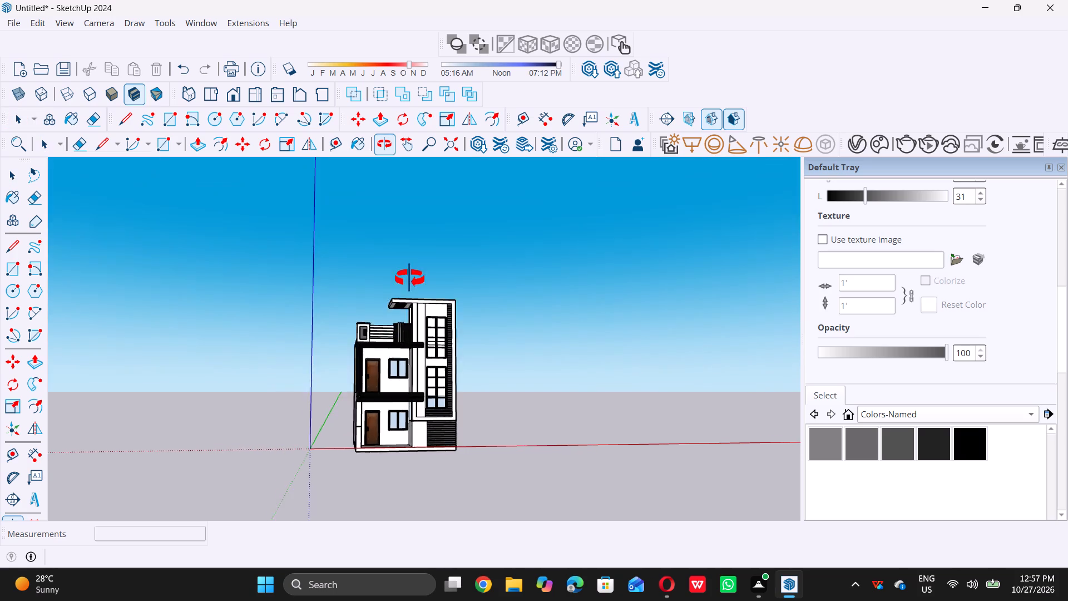
{"action": "middle_click_drag", "start_coordinate": [409, 278], "coordinate": [417, 266]}
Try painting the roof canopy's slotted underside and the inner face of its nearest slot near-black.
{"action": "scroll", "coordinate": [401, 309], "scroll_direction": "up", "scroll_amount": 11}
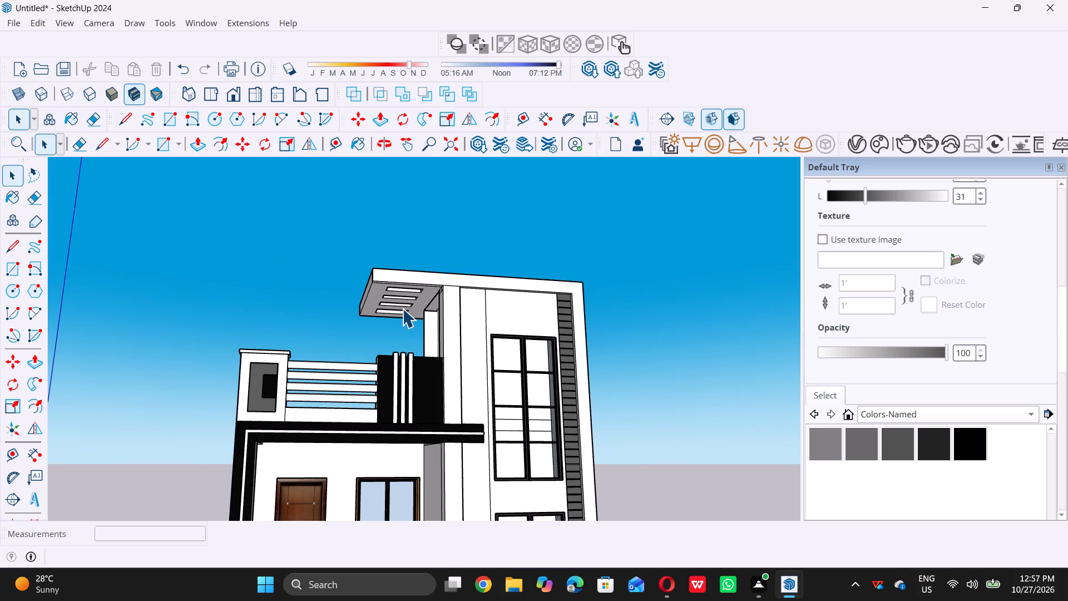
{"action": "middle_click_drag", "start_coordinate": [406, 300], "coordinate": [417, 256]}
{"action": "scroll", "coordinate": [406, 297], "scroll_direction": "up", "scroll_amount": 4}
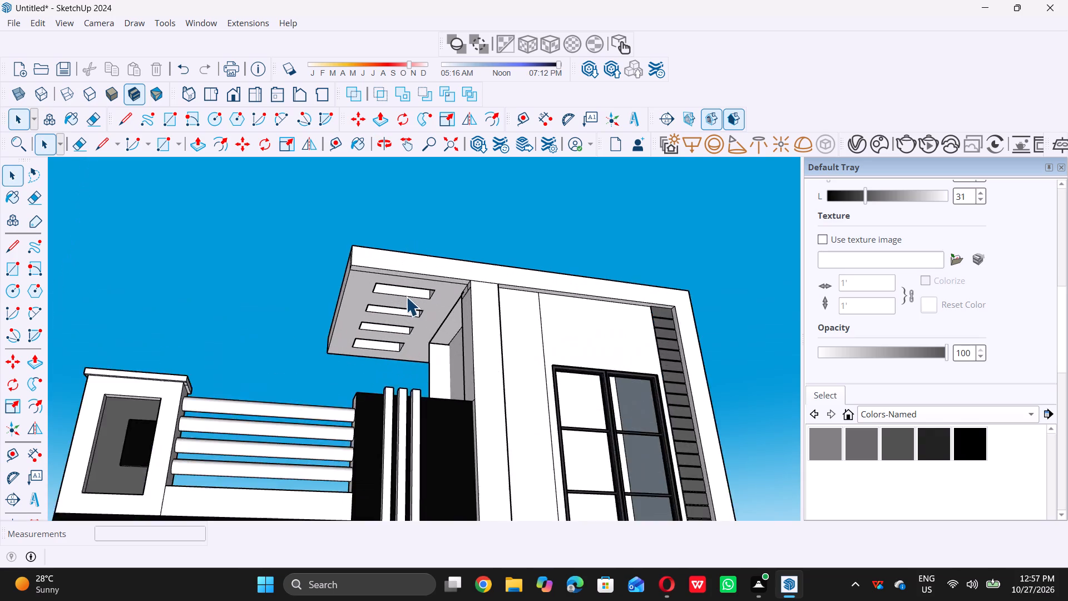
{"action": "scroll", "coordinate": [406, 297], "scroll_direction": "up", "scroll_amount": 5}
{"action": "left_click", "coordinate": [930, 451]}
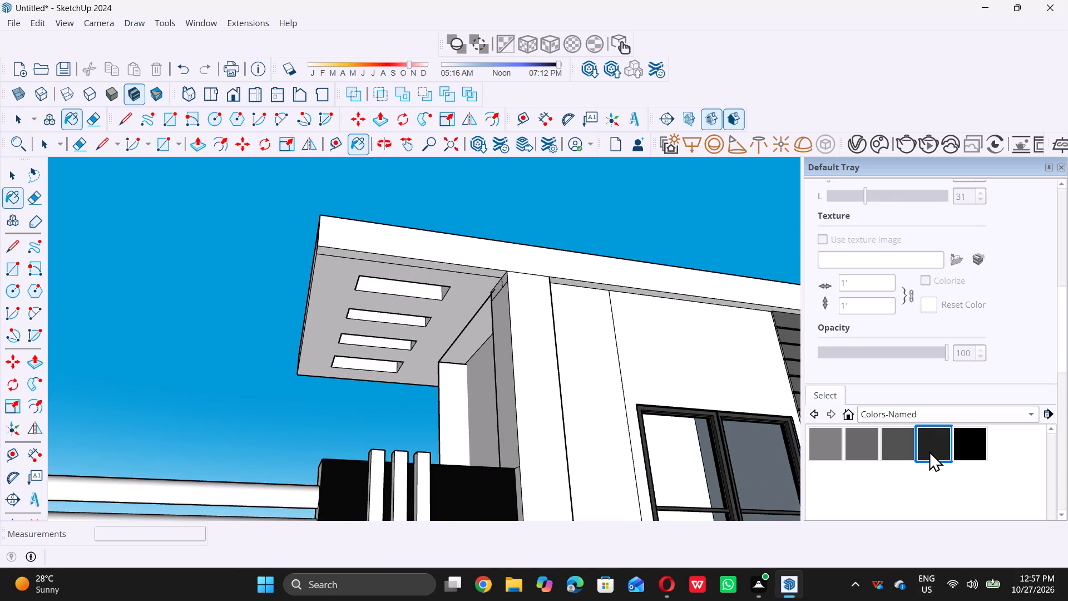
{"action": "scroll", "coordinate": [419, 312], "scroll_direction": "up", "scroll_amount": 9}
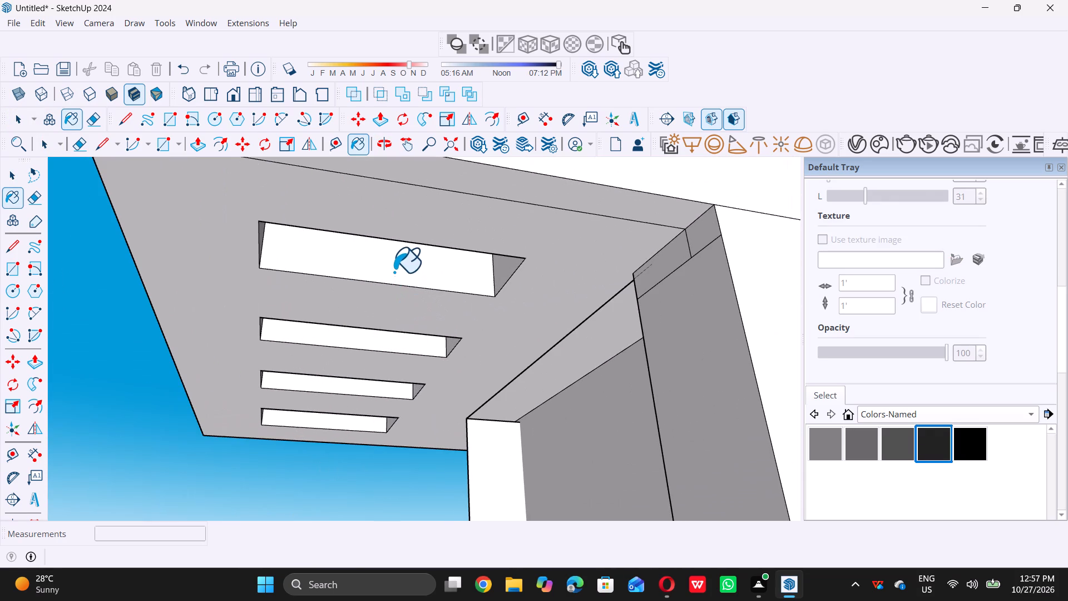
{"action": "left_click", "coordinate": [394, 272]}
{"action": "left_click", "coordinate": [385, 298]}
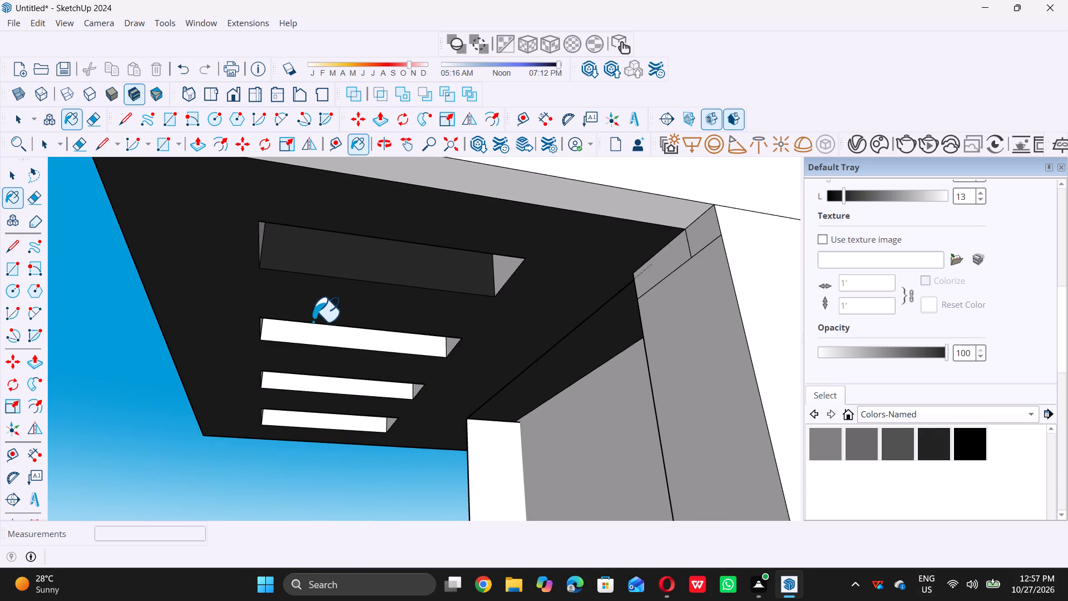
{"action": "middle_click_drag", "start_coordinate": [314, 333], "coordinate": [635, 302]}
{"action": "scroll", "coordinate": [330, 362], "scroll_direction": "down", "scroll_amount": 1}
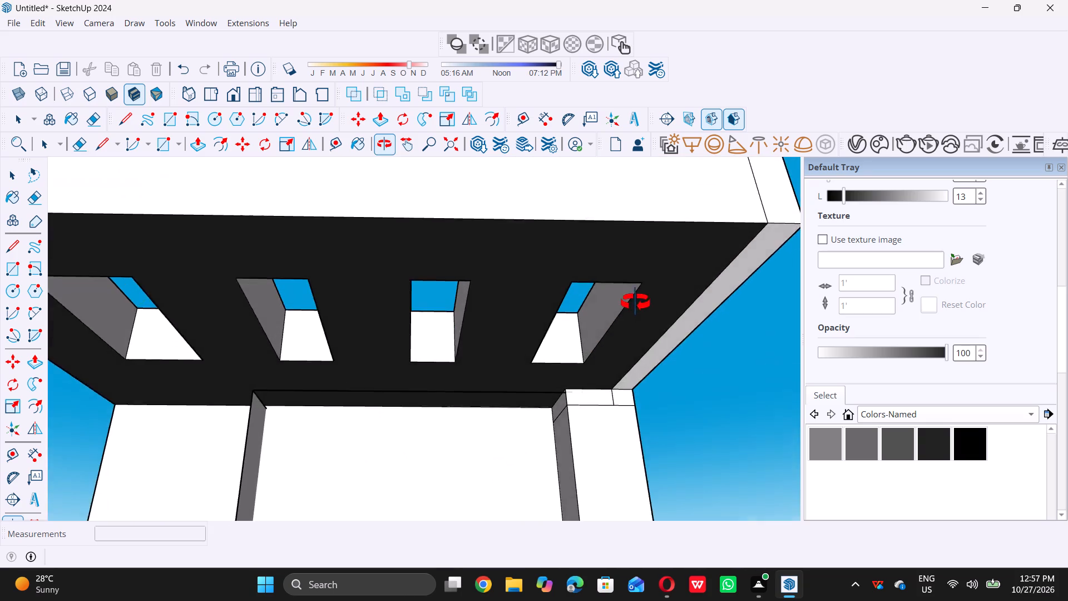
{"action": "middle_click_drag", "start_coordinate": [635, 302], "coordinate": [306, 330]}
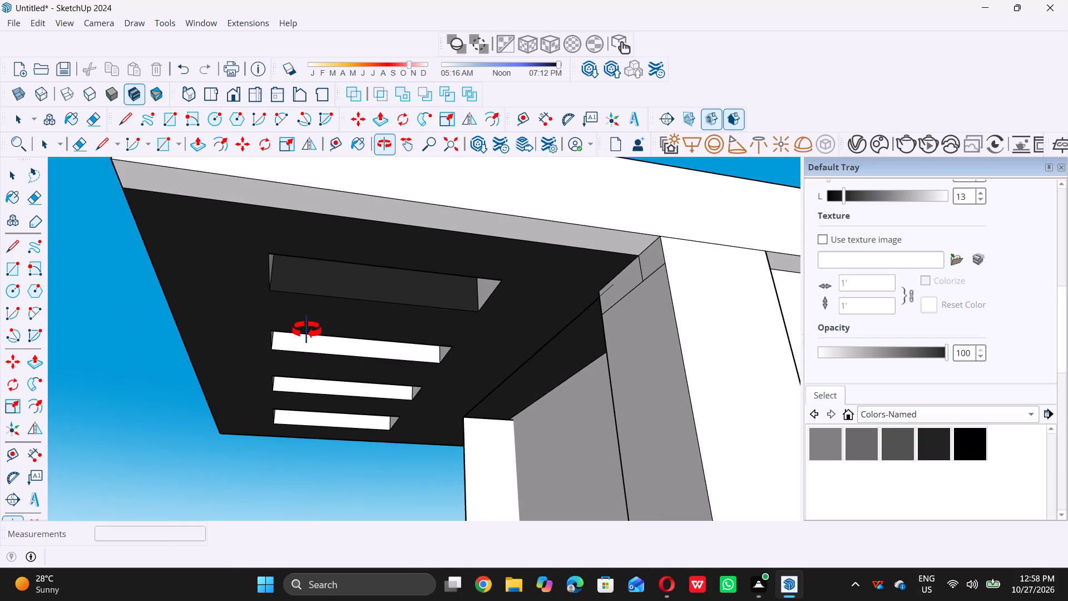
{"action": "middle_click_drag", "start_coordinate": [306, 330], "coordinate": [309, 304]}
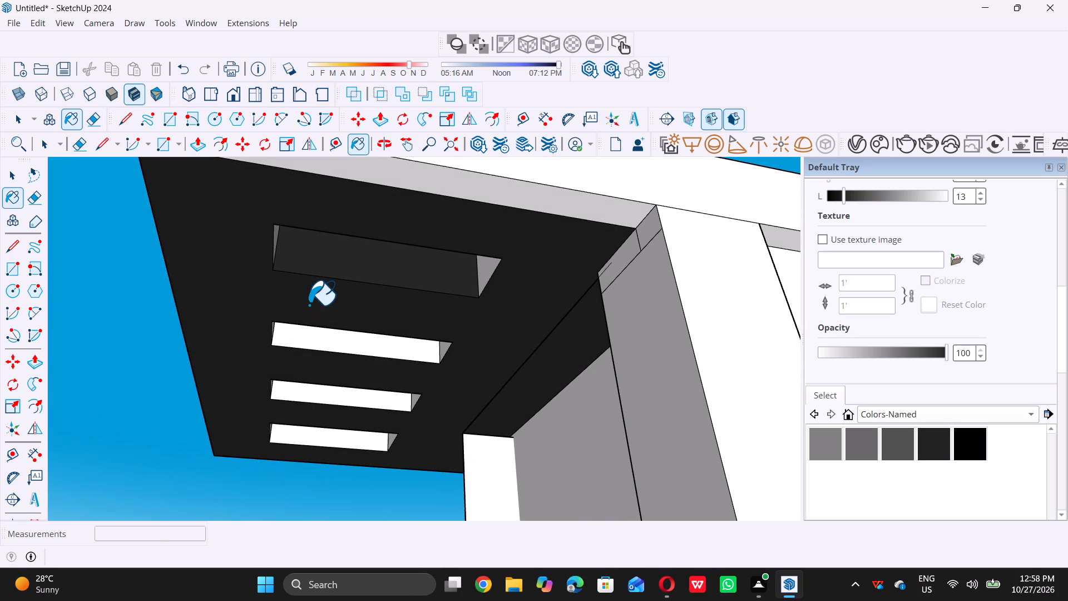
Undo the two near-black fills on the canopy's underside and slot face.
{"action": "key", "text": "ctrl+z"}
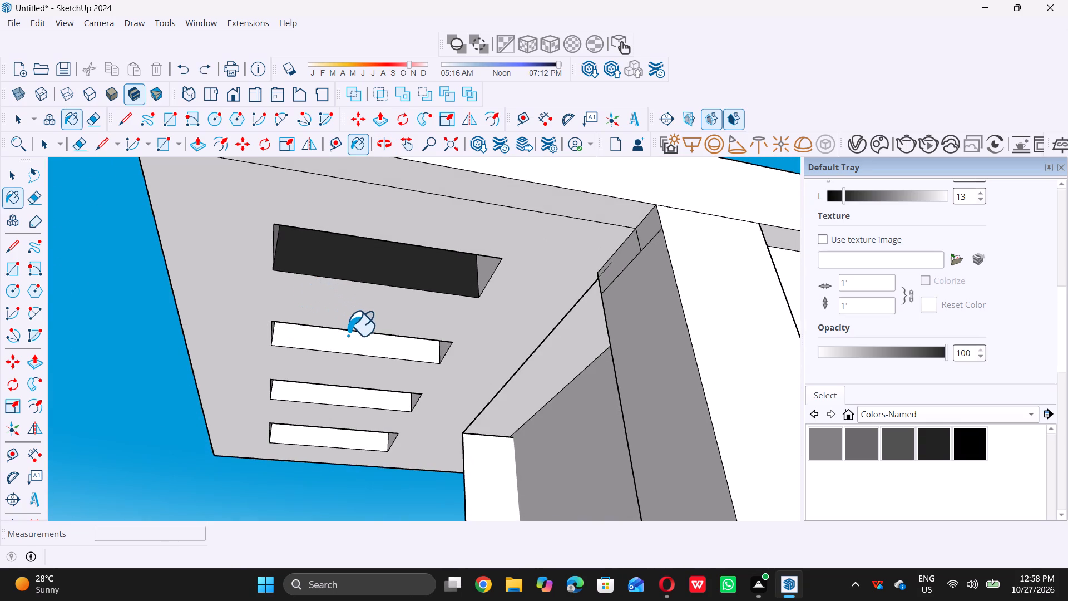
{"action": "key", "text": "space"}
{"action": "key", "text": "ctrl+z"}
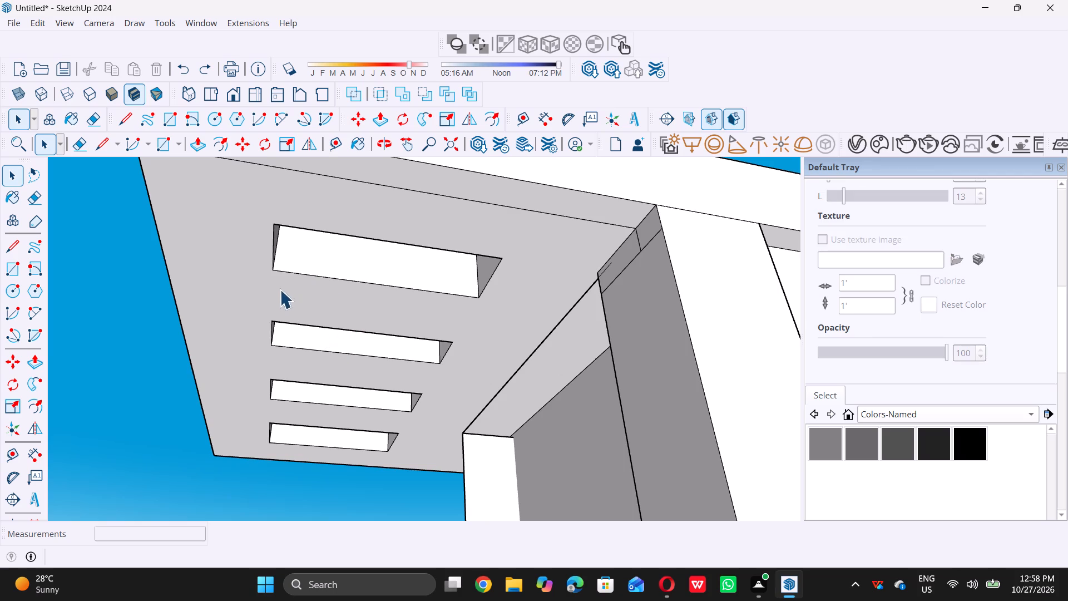
Draw two 1' lines across the canopy underside, joining the facing corners of the nearest slot and the second slot.
{"action": "middle_click_drag", "start_coordinate": [280, 288], "coordinate": [299, 240]}
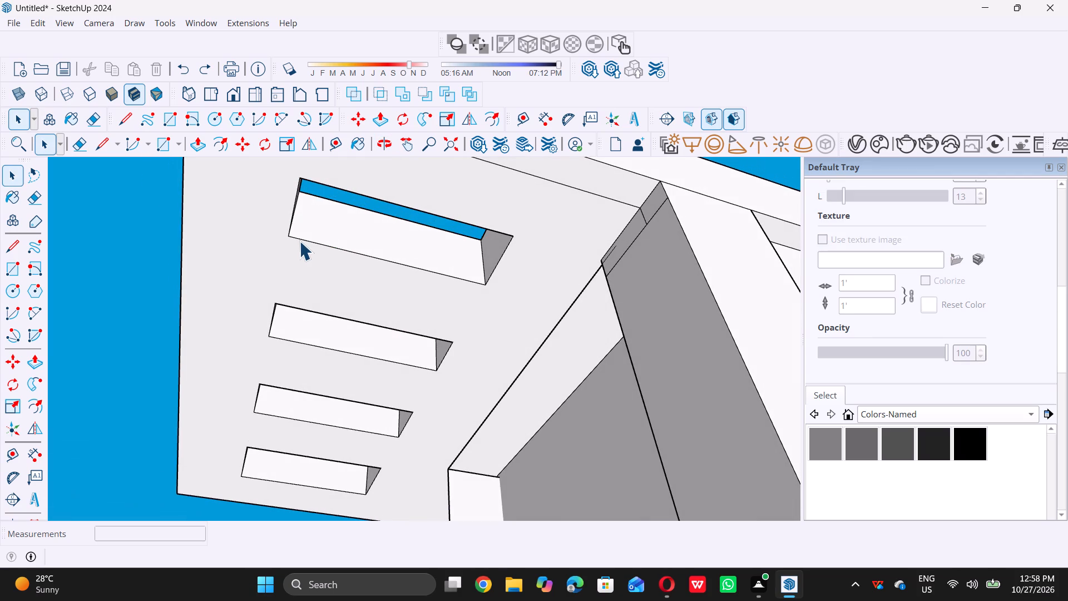
{"action": "scroll", "coordinate": [298, 245], "scroll_direction": "up", "scroll_amount": 5}
{"action": "key", "text": "l"}
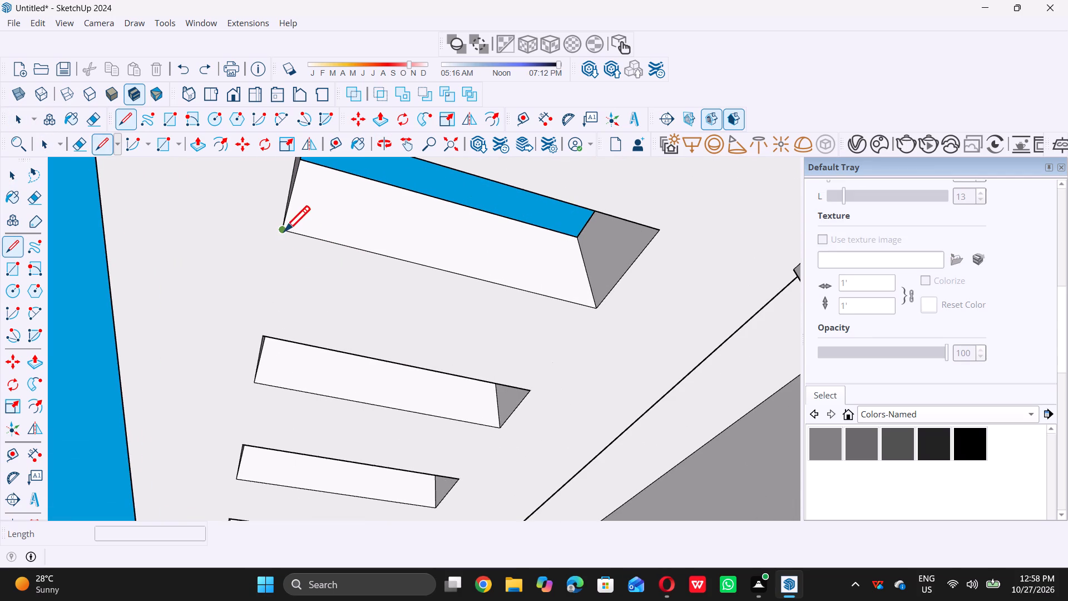
{"action": "left_click", "coordinate": [284, 231]}
{"action": "left_click", "coordinate": [262, 335]}
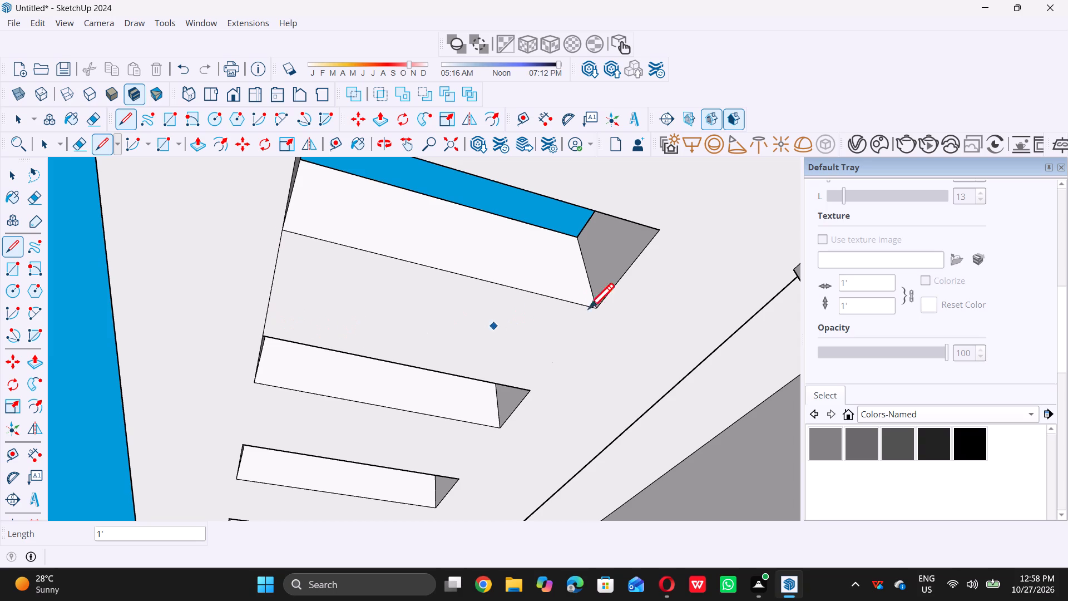
{"action": "left_click", "coordinate": [600, 308]}
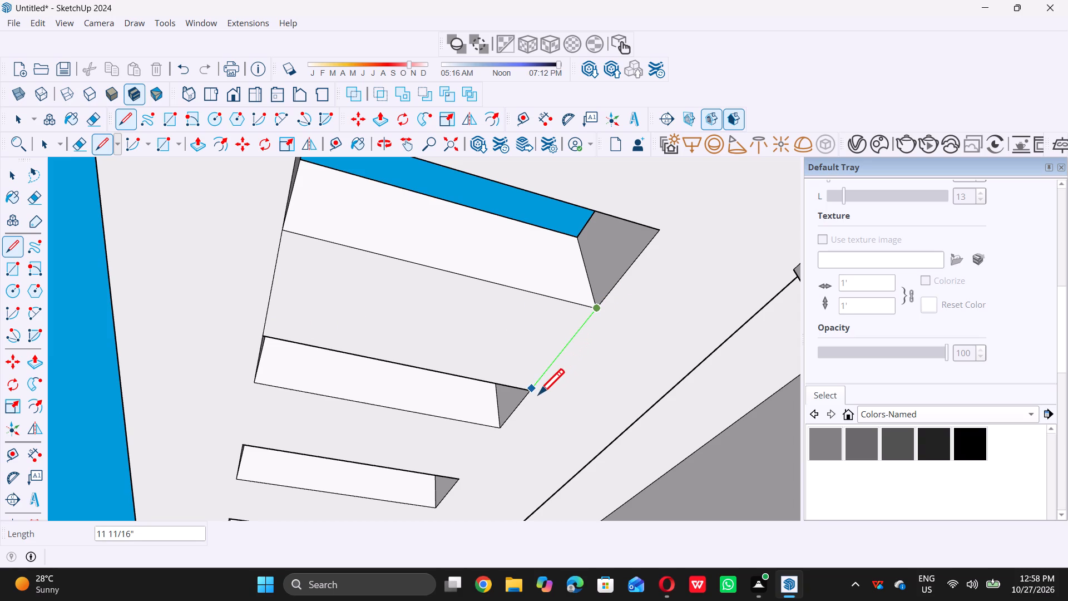
{"action": "left_click", "coordinate": [535, 395]}
Draw two 1' lines on the canopy underside joining the facing corners of the second and third slots.
{"action": "scroll", "coordinate": [536, 390], "scroll_direction": "down", "scroll_amount": 3}
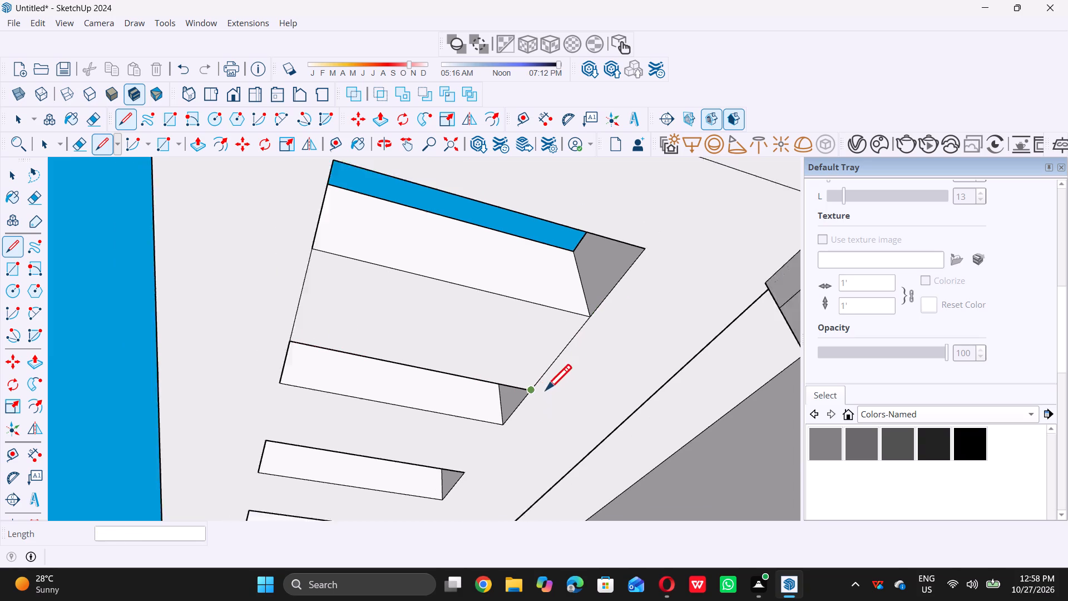
{"action": "scroll", "coordinate": [546, 390], "scroll_direction": "down", "scroll_amount": 2}
{"action": "middle_click_drag", "start_coordinate": [362, 450], "coordinate": [406, 362]}
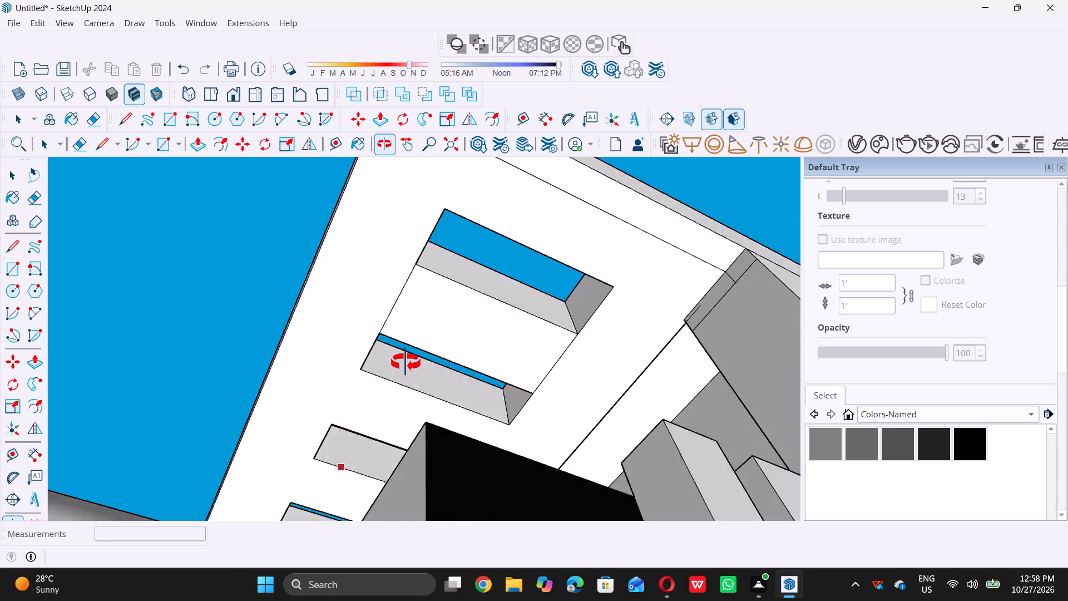
{"action": "middle_click_drag", "start_coordinate": [406, 362], "coordinate": [383, 425]}
{"action": "scroll", "coordinate": [365, 428], "scroll_direction": "up", "scroll_amount": 9}
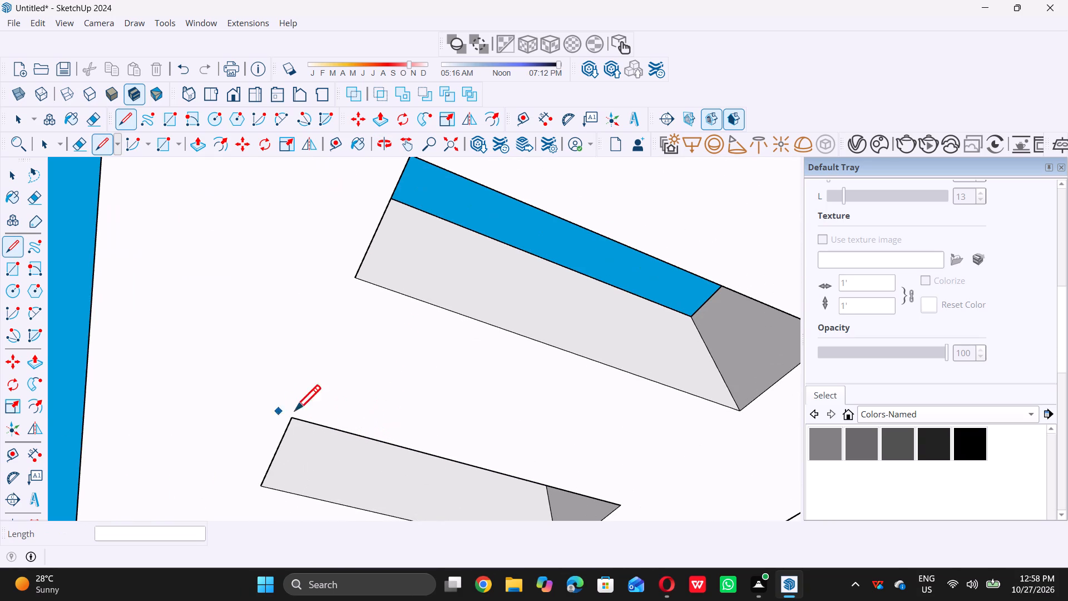
{"action": "left_click", "coordinate": [298, 416]}
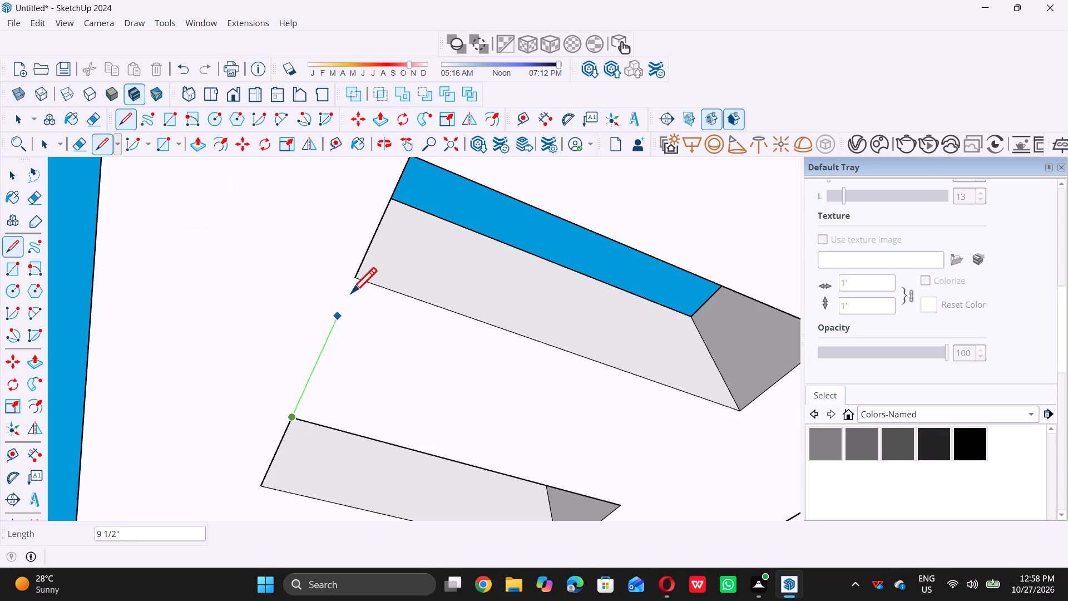
{"action": "left_click", "coordinate": [360, 274]}
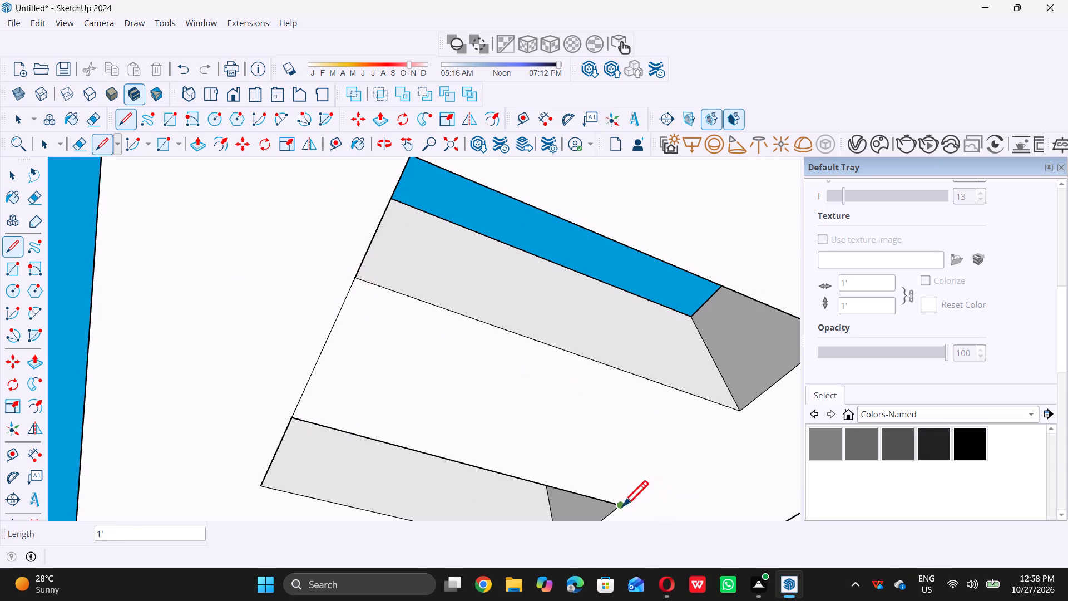
{"action": "left_click", "coordinate": [622, 505]}
{"action": "left_click", "coordinate": [741, 412]}
Draw two 1' lines on the canopy underside joining the facing corners of the third and fourth slots.
{"action": "scroll", "coordinate": [739, 412], "scroll_direction": "down", "scroll_amount": 6}
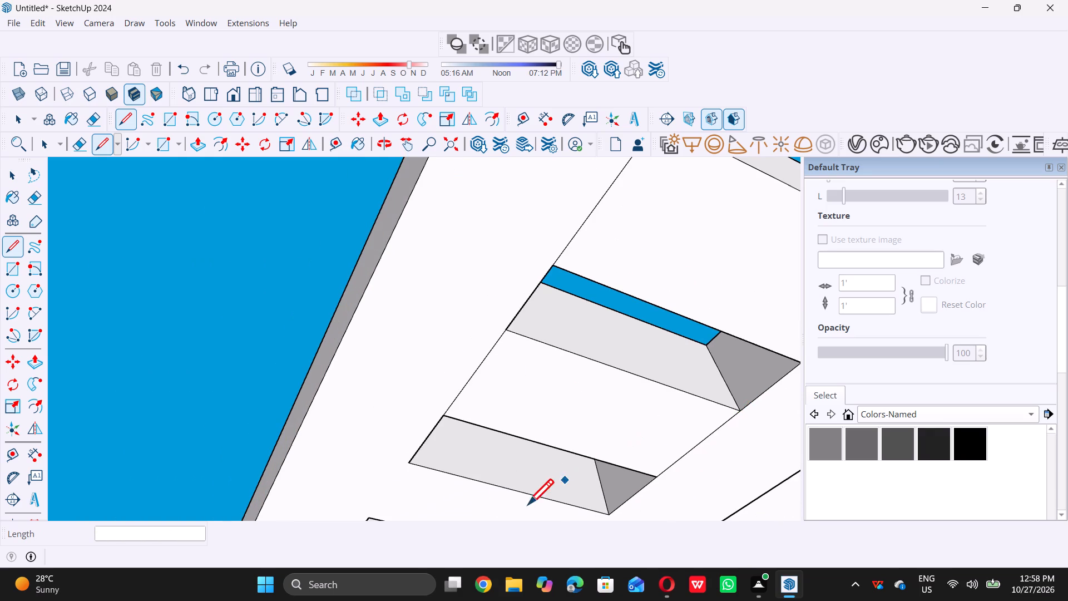
{"action": "scroll", "coordinate": [455, 454], "scroll_direction": "down", "scroll_amount": 10}
{"action": "scroll", "coordinate": [498, 368], "scroll_direction": "down", "scroll_amount": 3}
{"action": "scroll", "coordinate": [469, 429], "scroll_direction": "up", "scroll_amount": 3}
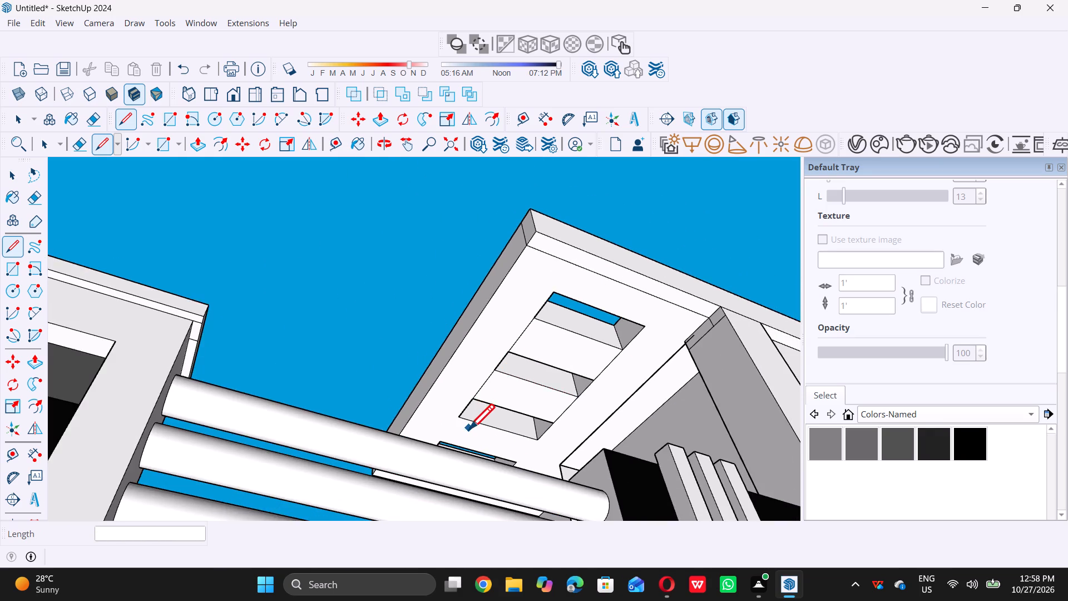
{"action": "scroll", "coordinate": [469, 429], "scroll_direction": "up", "scroll_amount": 7}
{"action": "left_click", "coordinate": [411, 452]}
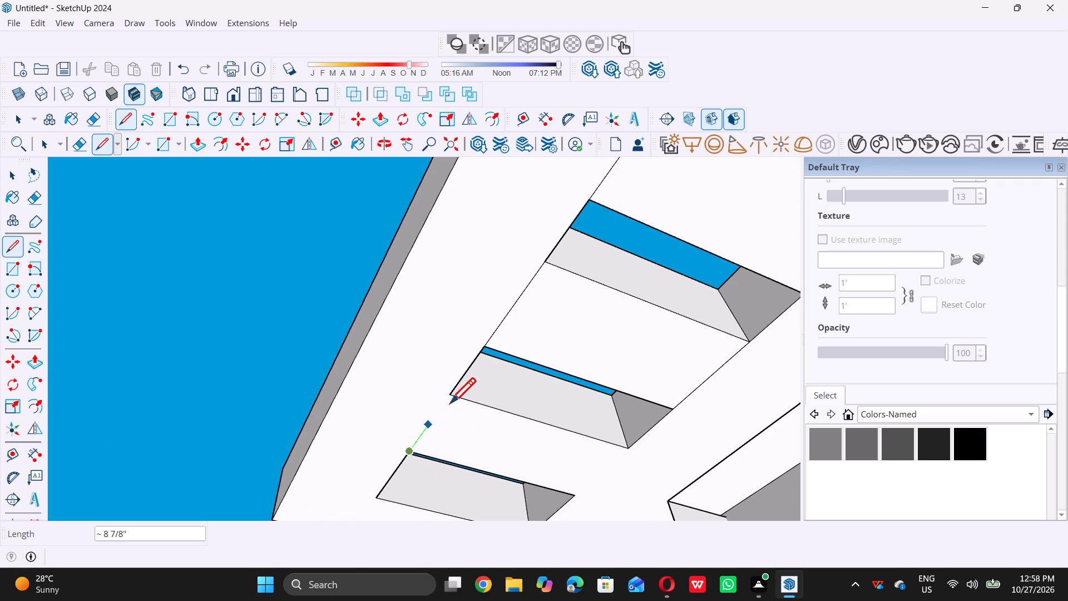
{"action": "left_click", "coordinate": [452, 396]}
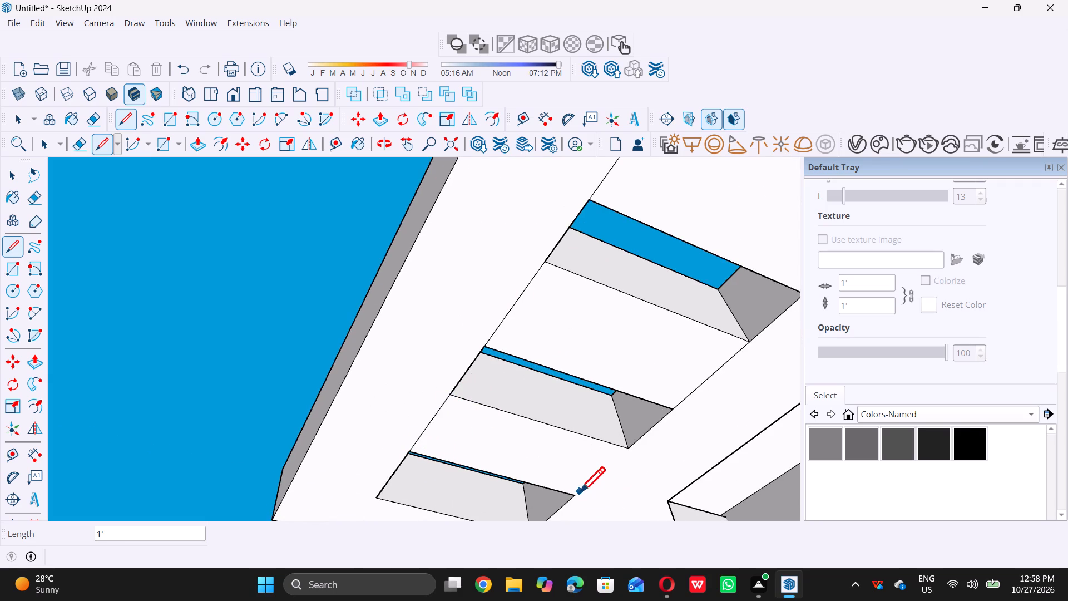
{"action": "left_click", "coordinate": [578, 494]}
{"action": "double_click", "coordinate": [629, 449]}
{"action": "key", "text": "space"}
Paint the three strips between the canopy's underside slots with the near-black of lightness 13.
{"action": "scroll", "coordinate": [520, 445], "scroll_direction": "down", "scroll_amount": 8}
{"action": "middle_click_drag", "start_coordinate": [556, 377], "coordinate": [493, 422]}
{"action": "scroll", "coordinate": [497, 421], "scroll_direction": "down", "scroll_amount": 5}
{"action": "left_click", "coordinate": [934, 442]}
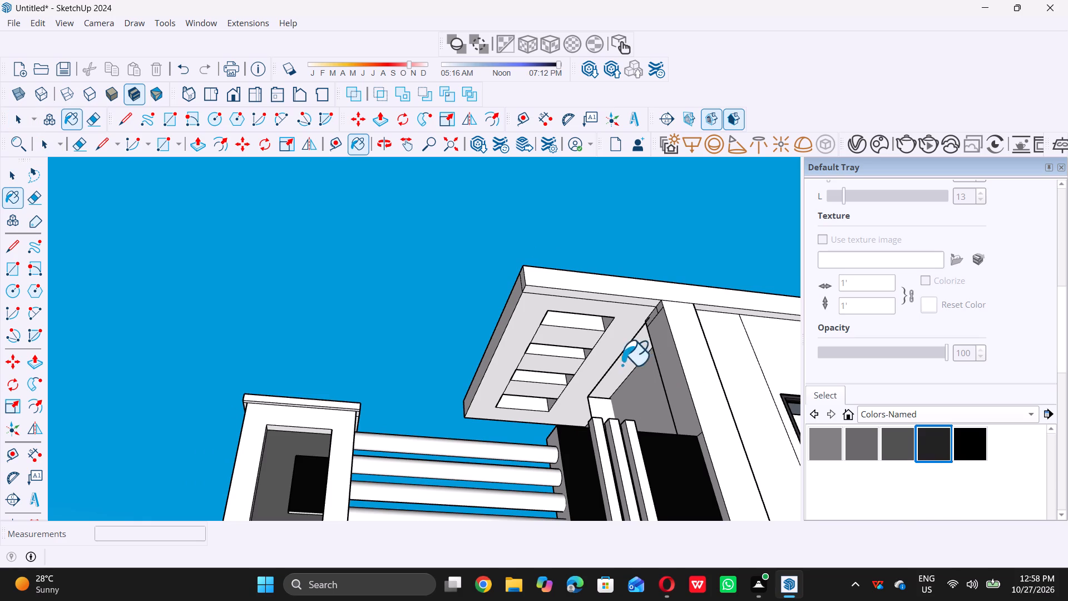
{"action": "scroll", "coordinate": [589, 355], "scroll_direction": "up", "scroll_amount": 8}
{"action": "left_click", "coordinate": [565, 329]}
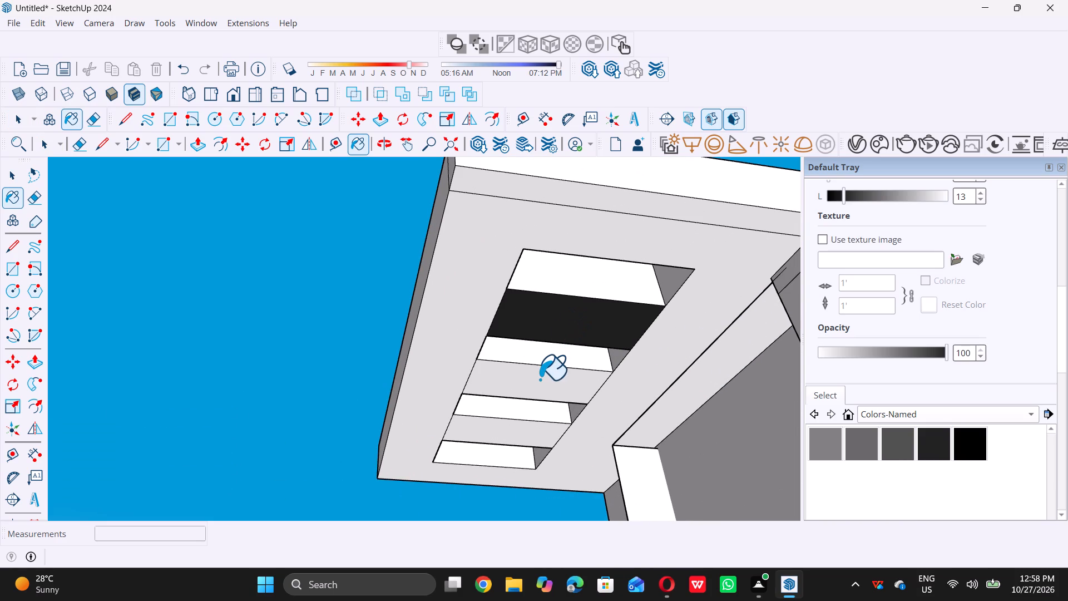
{"action": "left_click", "coordinate": [540, 379]}
{"action": "triple_click", "coordinate": [518, 437]}
Paint the long inner face of each of the four canopy slots, as seen from below, with the same near-black.
{"action": "scroll", "coordinate": [519, 430], "scroll_direction": "up", "scroll_amount": 7}
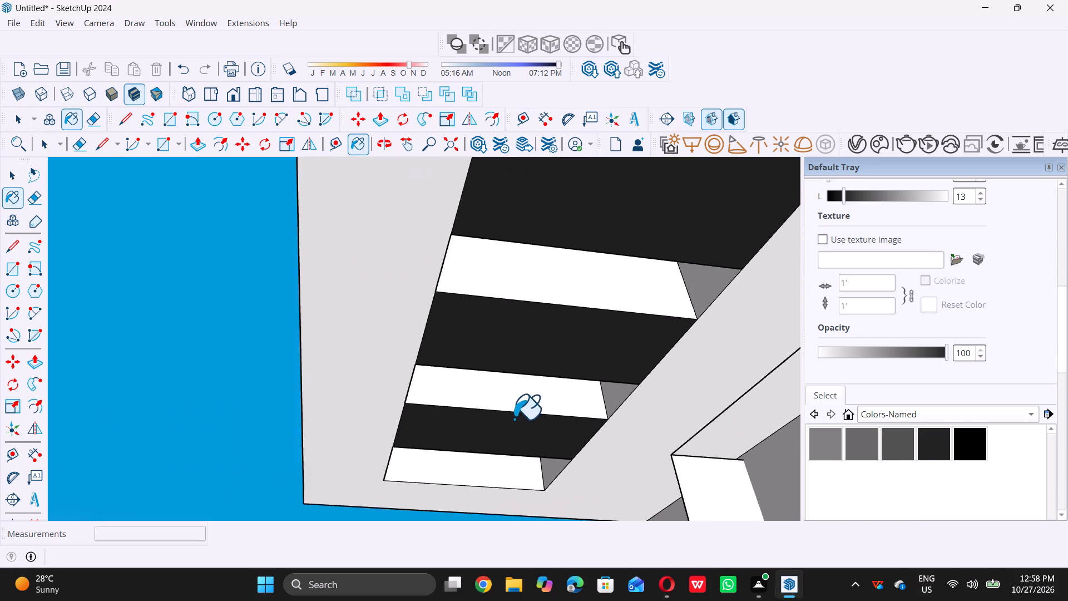
{"action": "scroll", "coordinate": [514, 418], "scroll_direction": "up", "scroll_amount": 3}
{"action": "double_click", "coordinate": [524, 392]}
{"action": "scroll", "coordinate": [520, 398], "scroll_direction": "down", "scroll_amount": 6}
{"action": "left_click", "coordinate": [600, 288]}
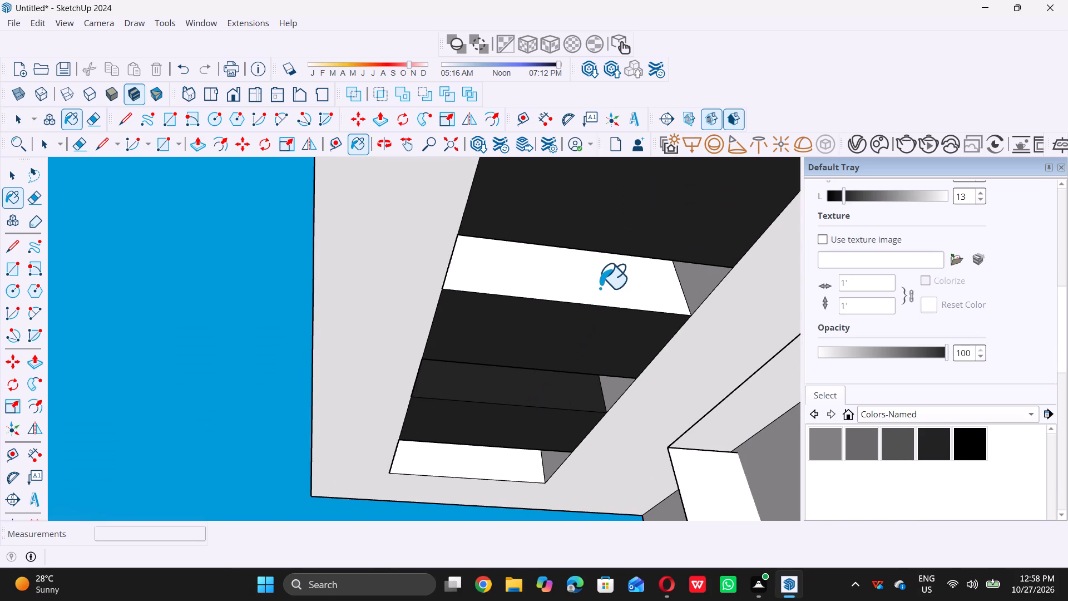
{"action": "scroll", "coordinate": [538, 347], "scroll_direction": "down", "scroll_amount": 8}
{"action": "scroll", "coordinate": [582, 297], "scroll_direction": "up", "scroll_amount": 5}
{"action": "left_click", "coordinate": [582, 303]}
{"action": "scroll", "coordinate": [582, 303], "scroll_direction": "down", "scroll_amount": 5}
{"action": "scroll", "coordinate": [514, 445], "scroll_direction": "up", "scroll_amount": 7}
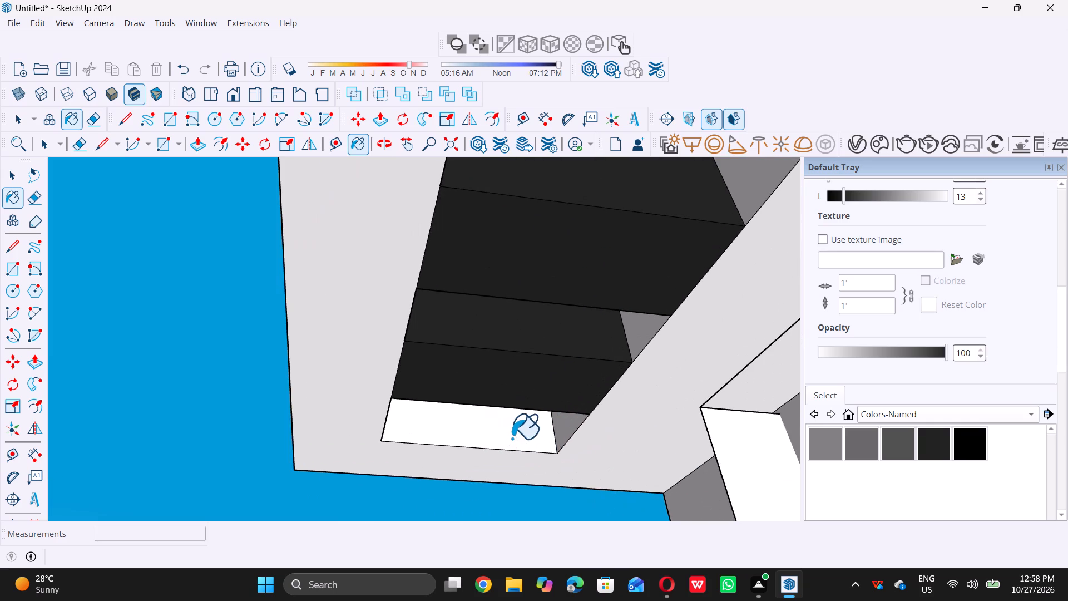
{"action": "left_click", "coordinate": [512, 438]}
{"action": "key", "text": "space"}
Paint the opposite long inner faces of all four canopy slots, as seen from above the roof, near-black with lightness 13.
{"action": "scroll", "coordinate": [501, 437], "scroll_direction": "down", "scroll_amount": 12}
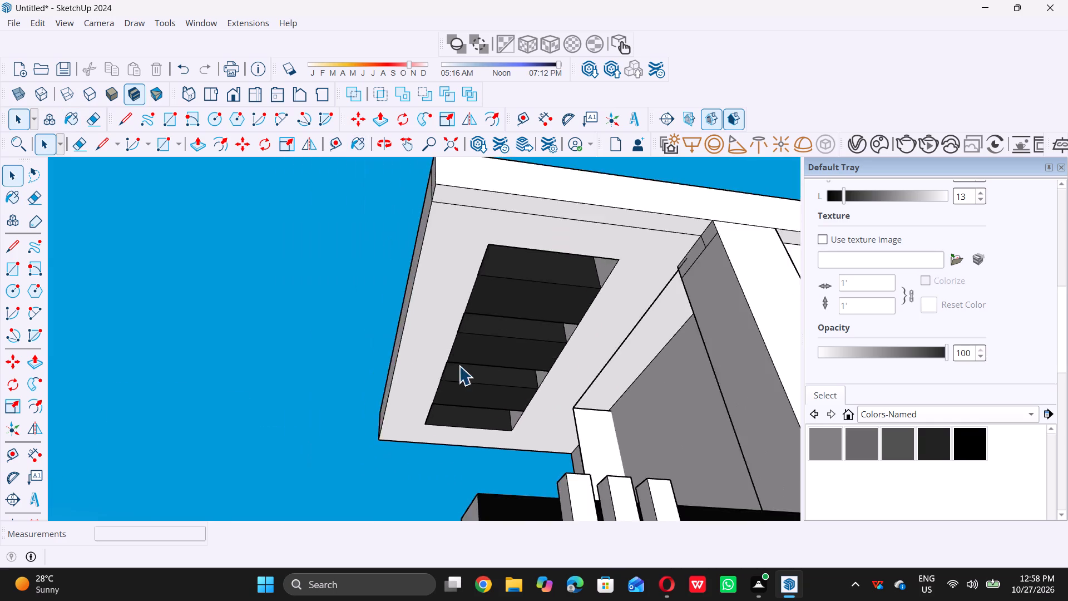
{"action": "scroll", "coordinate": [459, 366], "scroll_direction": "down", "scroll_amount": 16}
{"action": "middle_click", "coordinate": [456, 371]}
{"action": "middle_click_drag", "start_coordinate": [531, 319], "coordinate": [513, 407]}
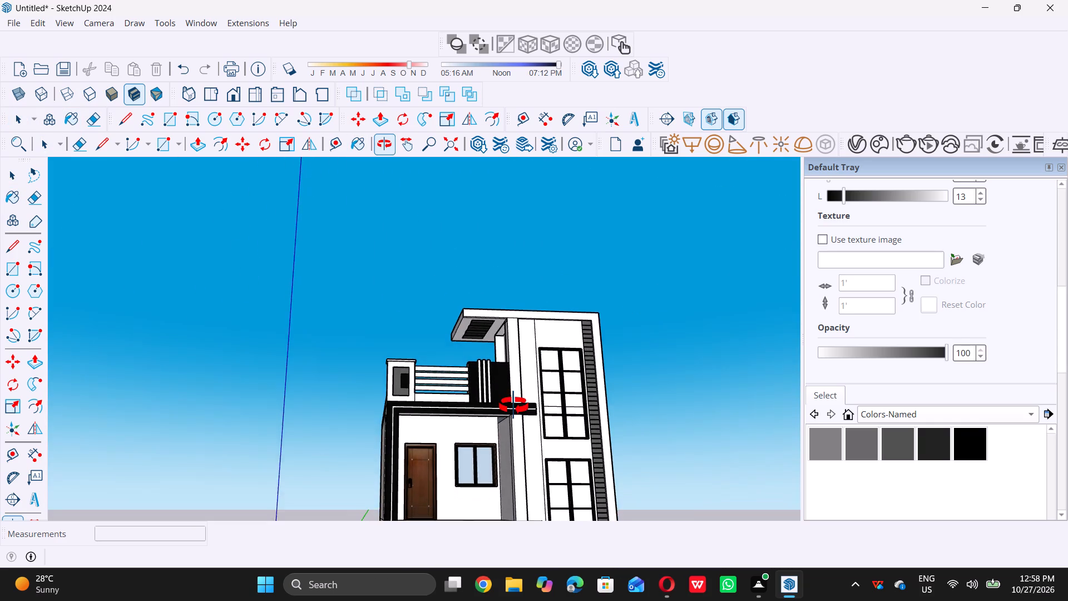
{"action": "middle_click_drag", "start_coordinate": [476, 316], "coordinate": [821, 454]}
{"action": "middle_click_drag", "start_coordinate": [408, 313], "coordinate": [678, 398]}
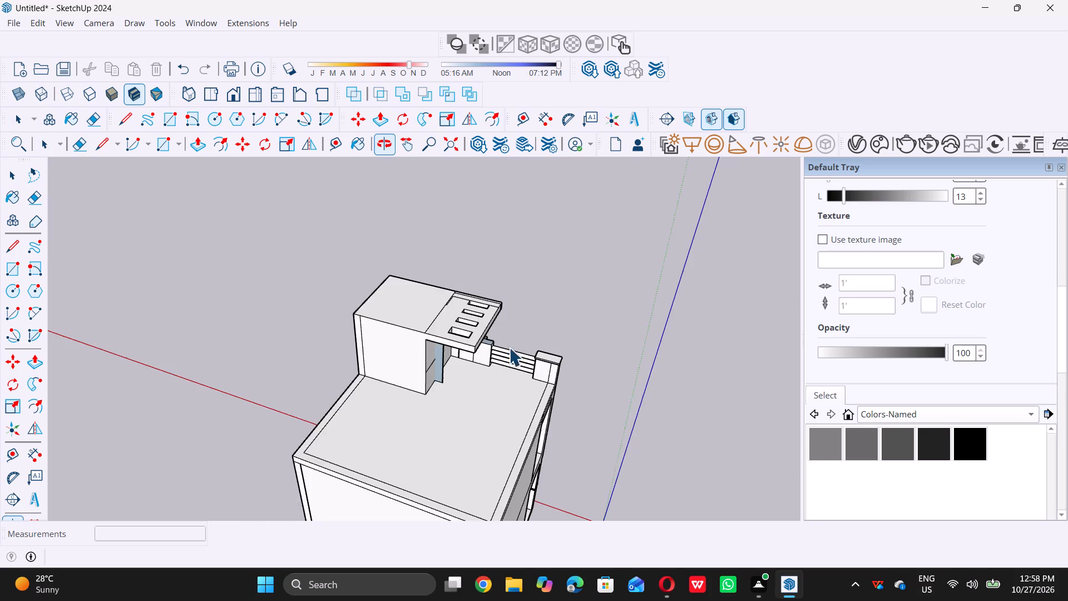
{"action": "scroll", "coordinate": [475, 307], "scroll_direction": "up", "scroll_amount": 17}
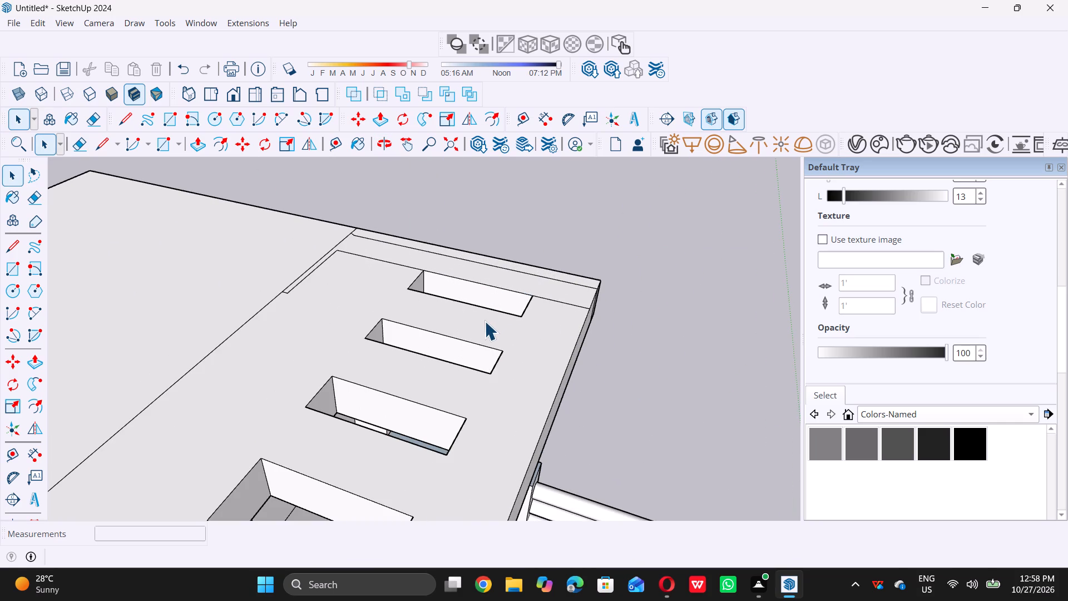
{"action": "scroll", "coordinate": [484, 321], "scroll_direction": "up", "scroll_amount": 5}
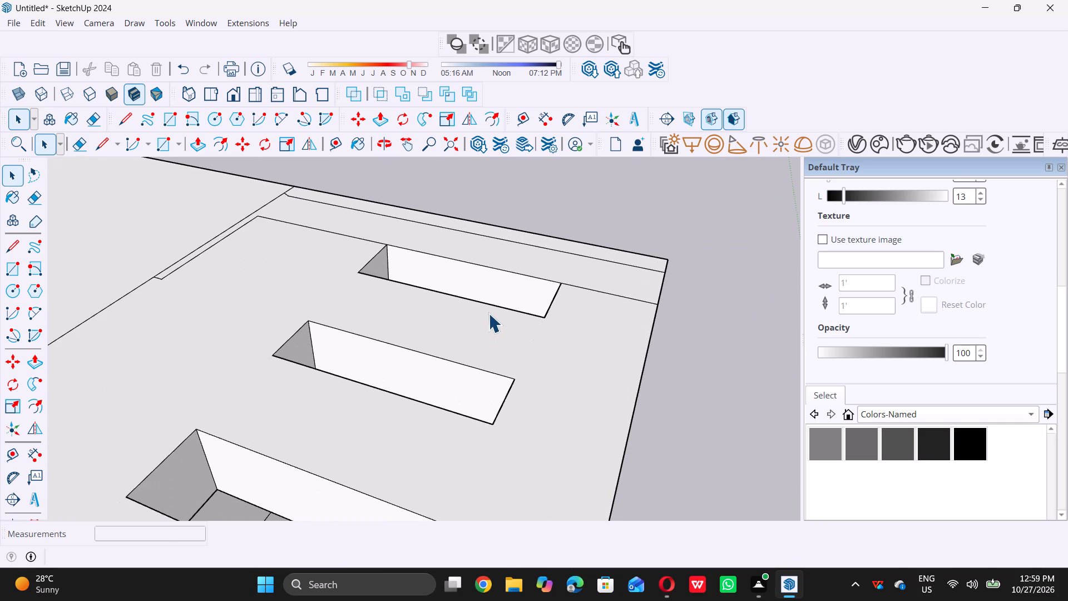
{"action": "scroll", "coordinate": [488, 316], "scroll_direction": "down", "scroll_amount": 20}
{"action": "scroll", "coordinate": [488, 316], "scroll_direction": "down", "scroll_amount": 1}
{"action": "middle_click_drag", "start_coordinate": [505, 378], "coordinate": [271, 324]}
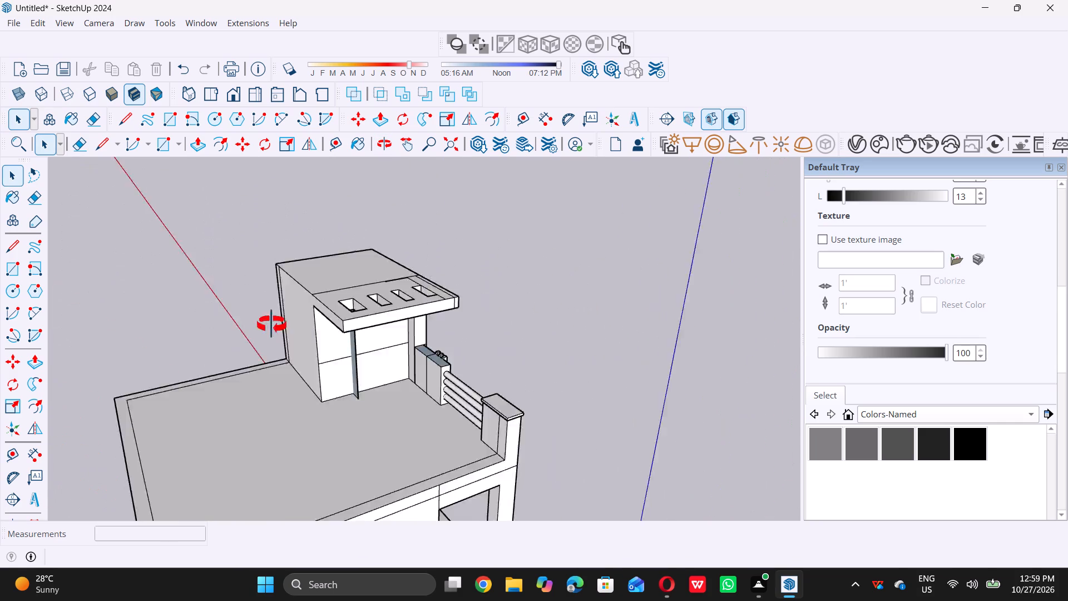
{"action": "middle_click_drag", "start_coordinate": [271, 324], "coordinate": [7, 467]}
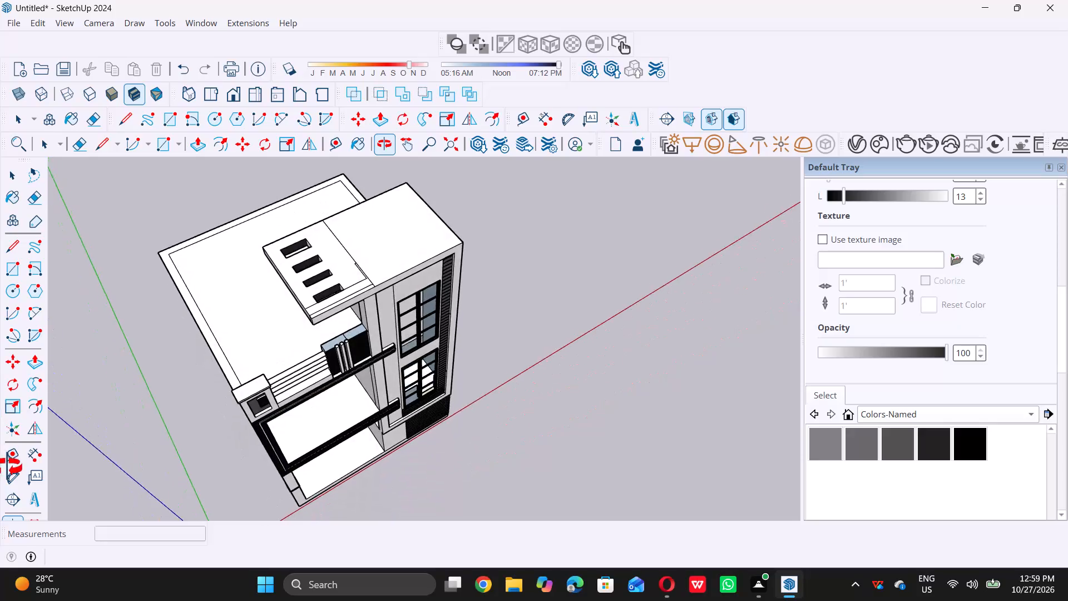
{"action": "middle_click_drag", "start_coordinate": [7, 467], "coordinate": [512, 405]}
{"action": "scroll", "coordinate": [494, 343], "scroll_direction": "up", "scroll_amount": 14}
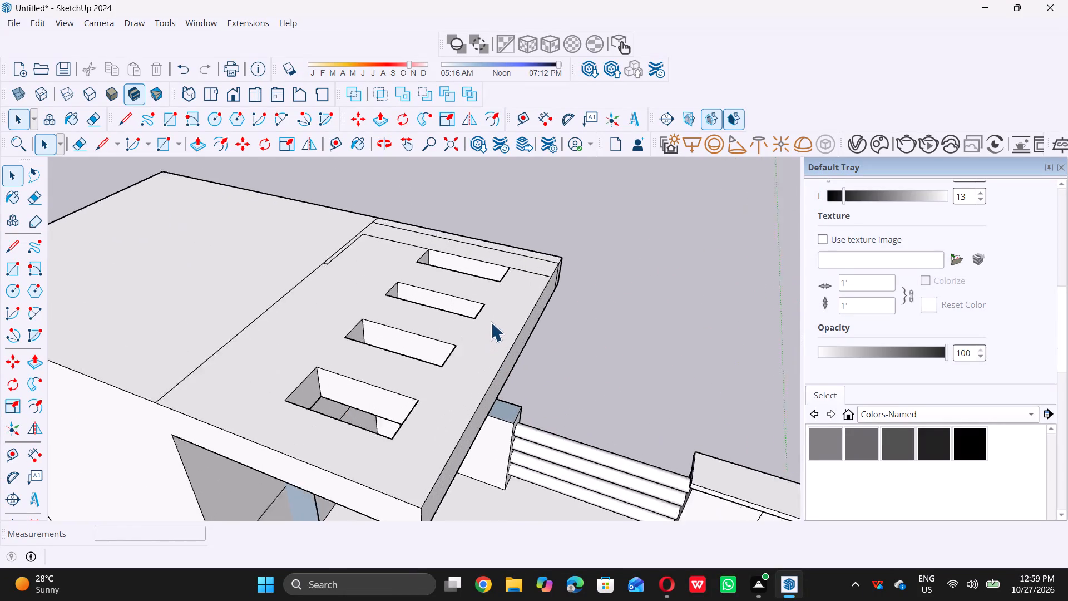
{"action": "scroll", "coordinate": [491, 322], "scroll_direction": "up", "scroll_amount": 2}
{"action": "left_click", "coordinate": [937, 444]}
{"action": "scroll", "coordinate": [451, 237], "scroll_direction": "up", "scroll_amount": 3}
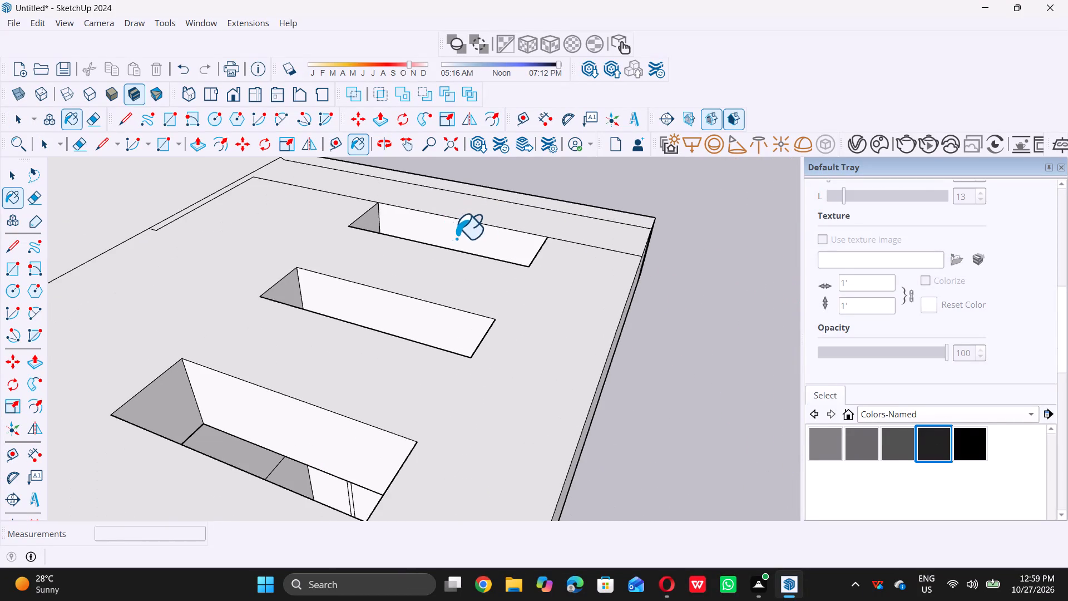
{"action": "left_click", "coordinate": [458, 238]}
{"action": "left_click", "coordinate": [424, 322]}
{"action": "scroll", "coordinate": [449, 306], "scroll_direction": "down", "scroll_amount": 4}
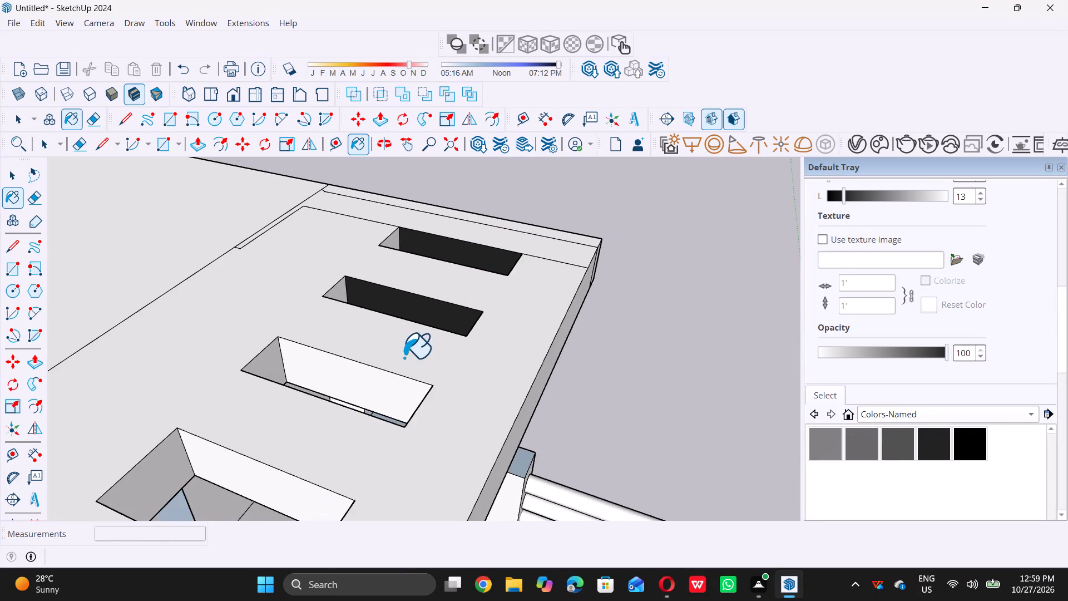
{"action": "scroll", "coordinate": [397, 362], "scroll_direction": "up", "scroll_amount": 4}
{"action": "left_click", "coordinate": [373, 393]}
{"action": "scroll", "coordinate": [423, 357], "scroll_direction": "down", "scroll_amount": 6}
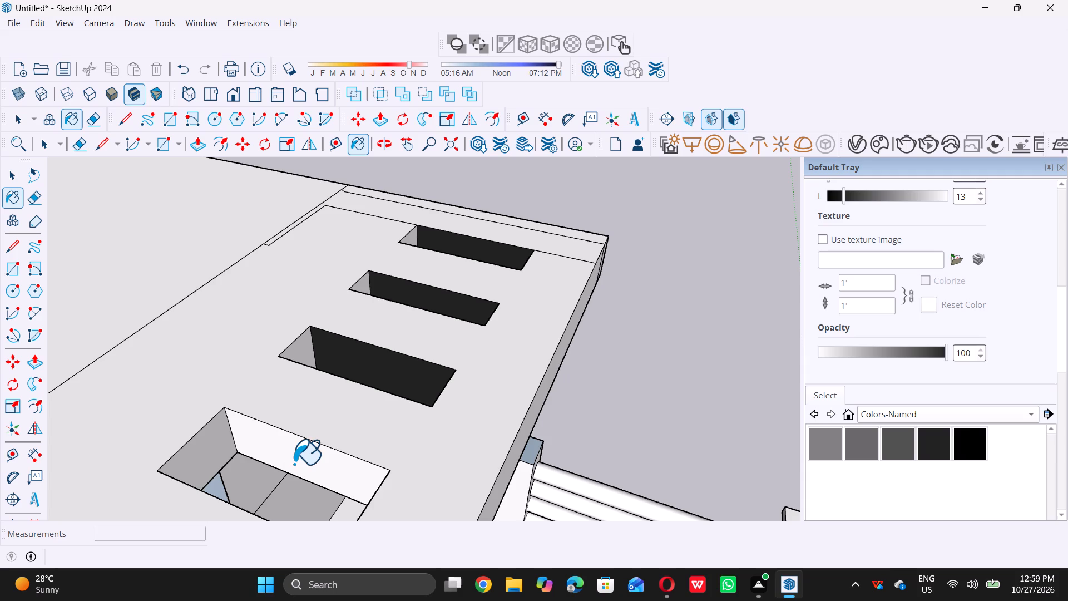
{"action": "left_click", "coordinate": [294, 464]}
{"action": "key", "text": "space"}
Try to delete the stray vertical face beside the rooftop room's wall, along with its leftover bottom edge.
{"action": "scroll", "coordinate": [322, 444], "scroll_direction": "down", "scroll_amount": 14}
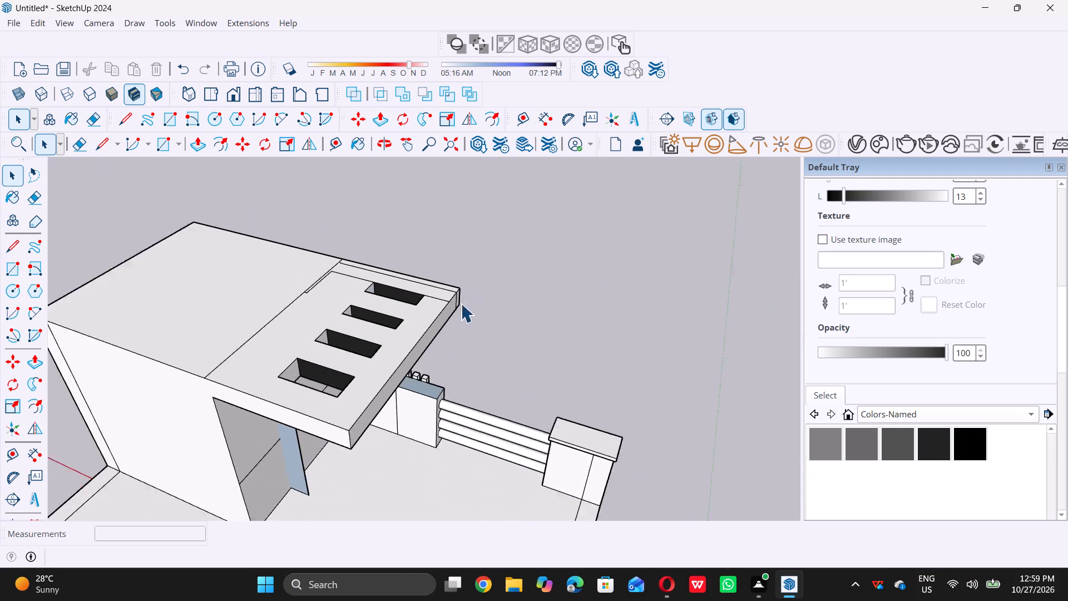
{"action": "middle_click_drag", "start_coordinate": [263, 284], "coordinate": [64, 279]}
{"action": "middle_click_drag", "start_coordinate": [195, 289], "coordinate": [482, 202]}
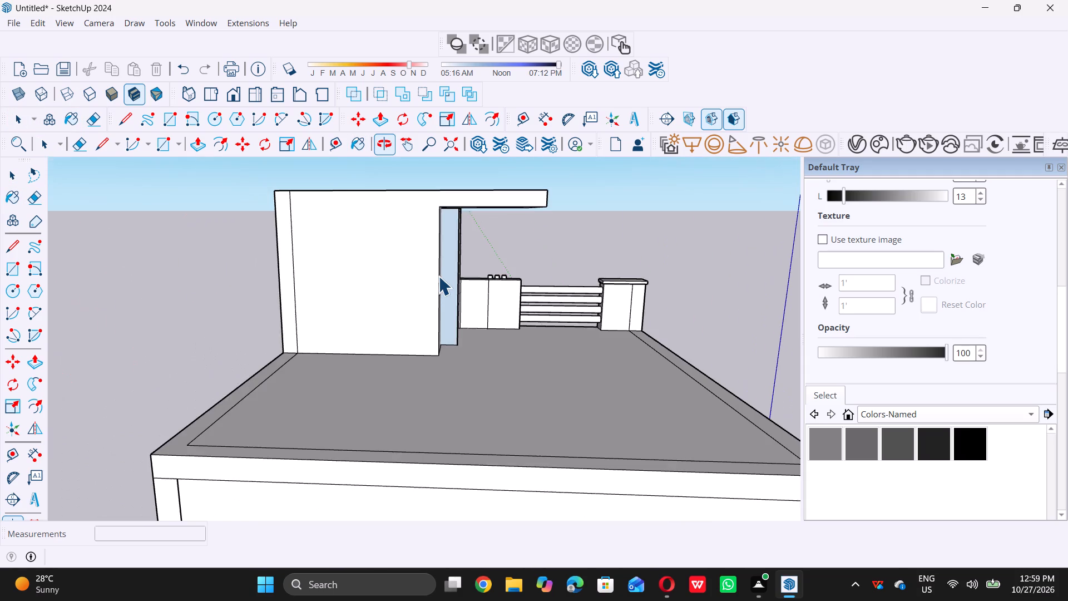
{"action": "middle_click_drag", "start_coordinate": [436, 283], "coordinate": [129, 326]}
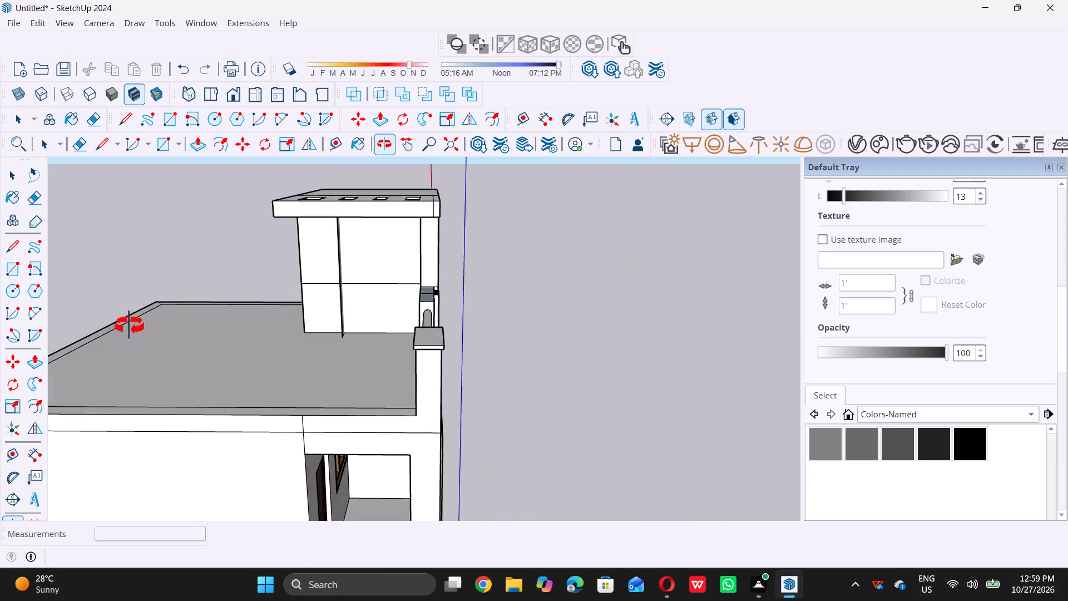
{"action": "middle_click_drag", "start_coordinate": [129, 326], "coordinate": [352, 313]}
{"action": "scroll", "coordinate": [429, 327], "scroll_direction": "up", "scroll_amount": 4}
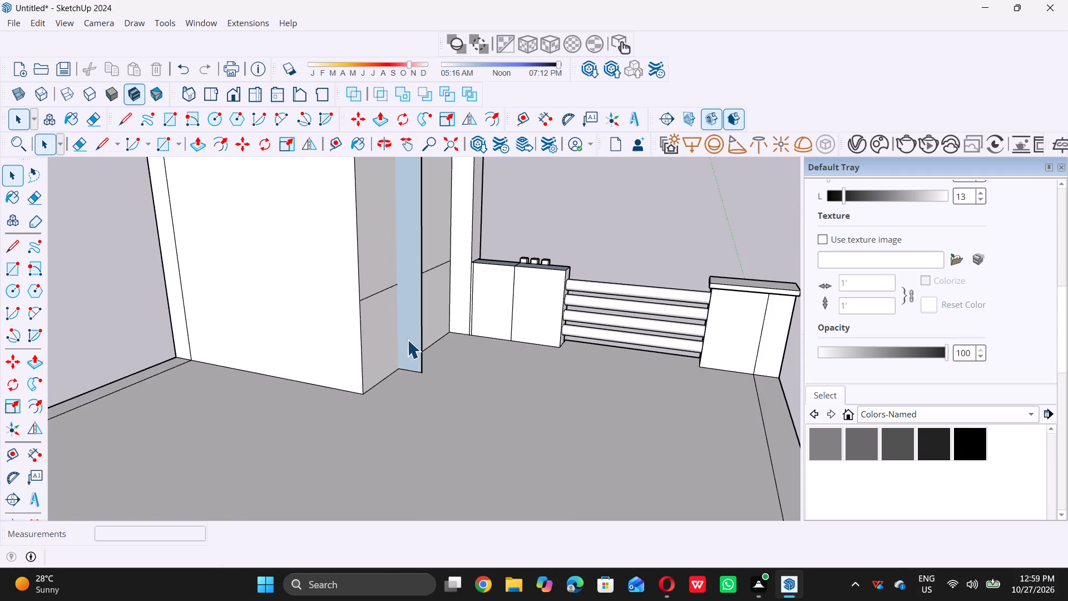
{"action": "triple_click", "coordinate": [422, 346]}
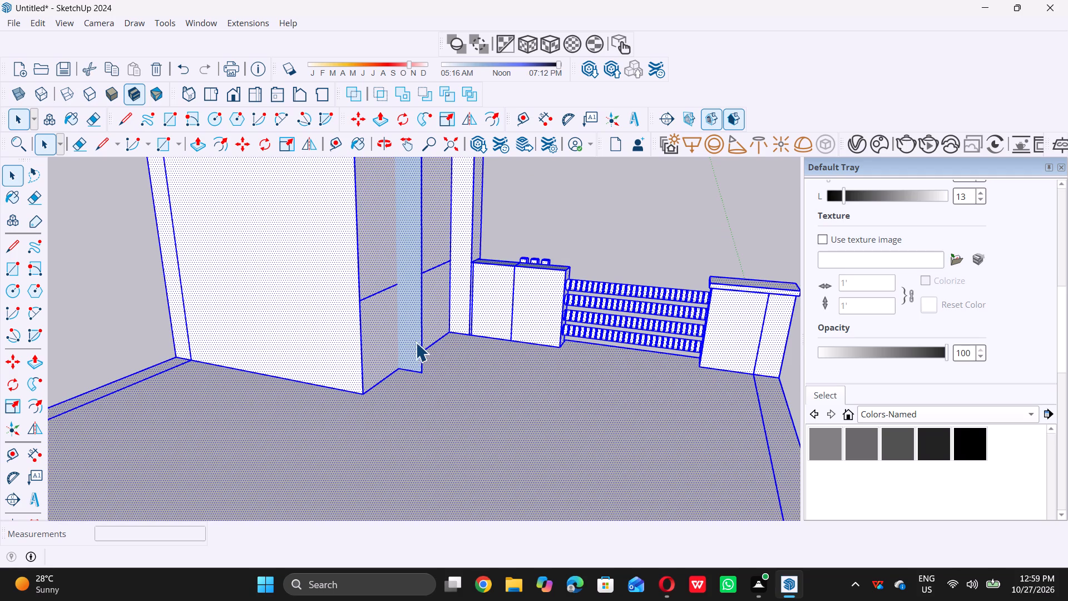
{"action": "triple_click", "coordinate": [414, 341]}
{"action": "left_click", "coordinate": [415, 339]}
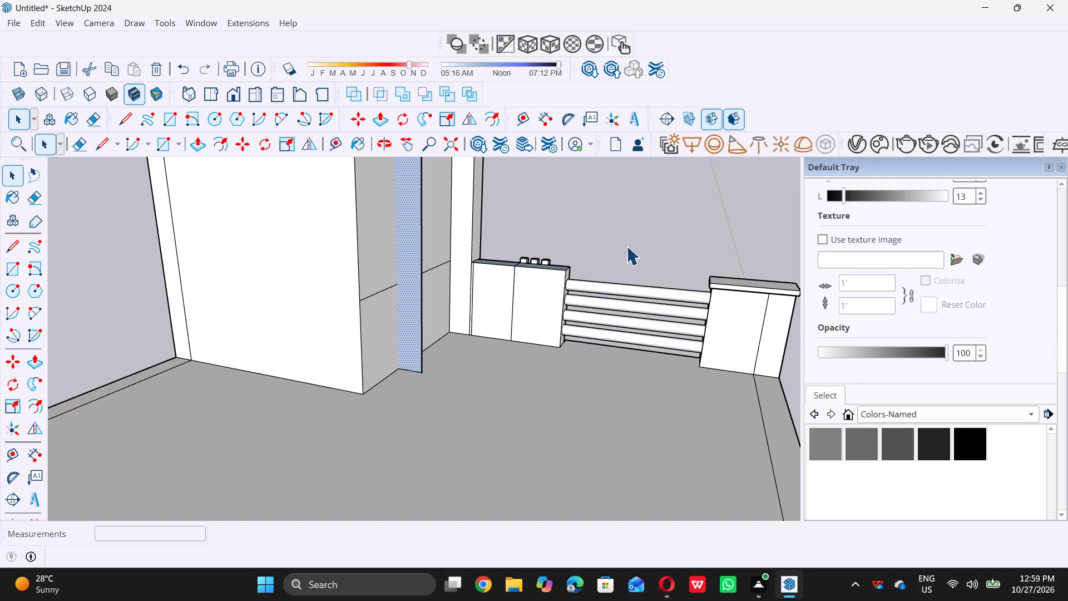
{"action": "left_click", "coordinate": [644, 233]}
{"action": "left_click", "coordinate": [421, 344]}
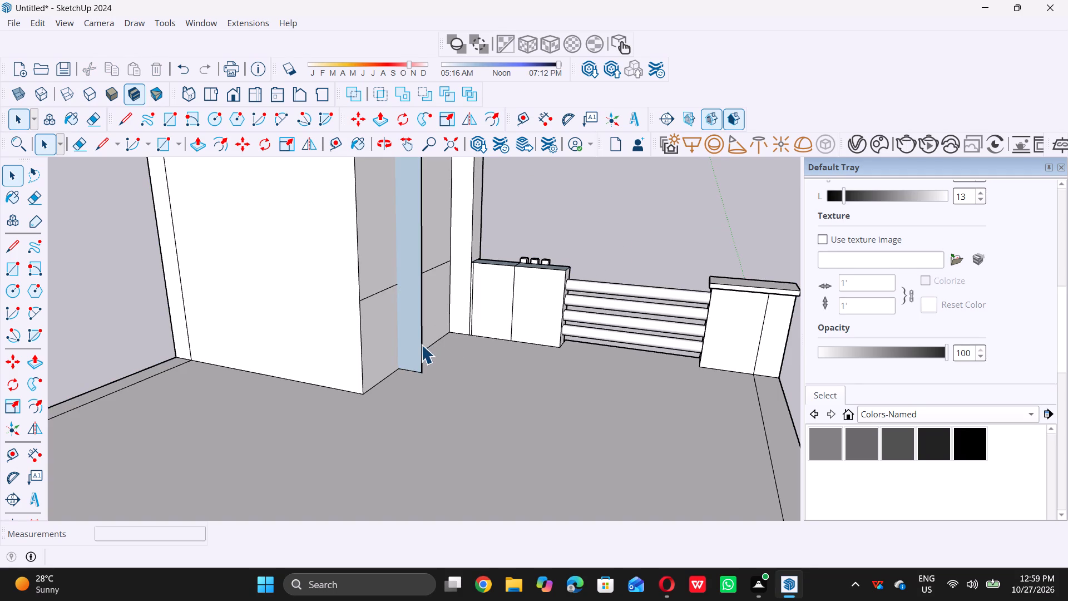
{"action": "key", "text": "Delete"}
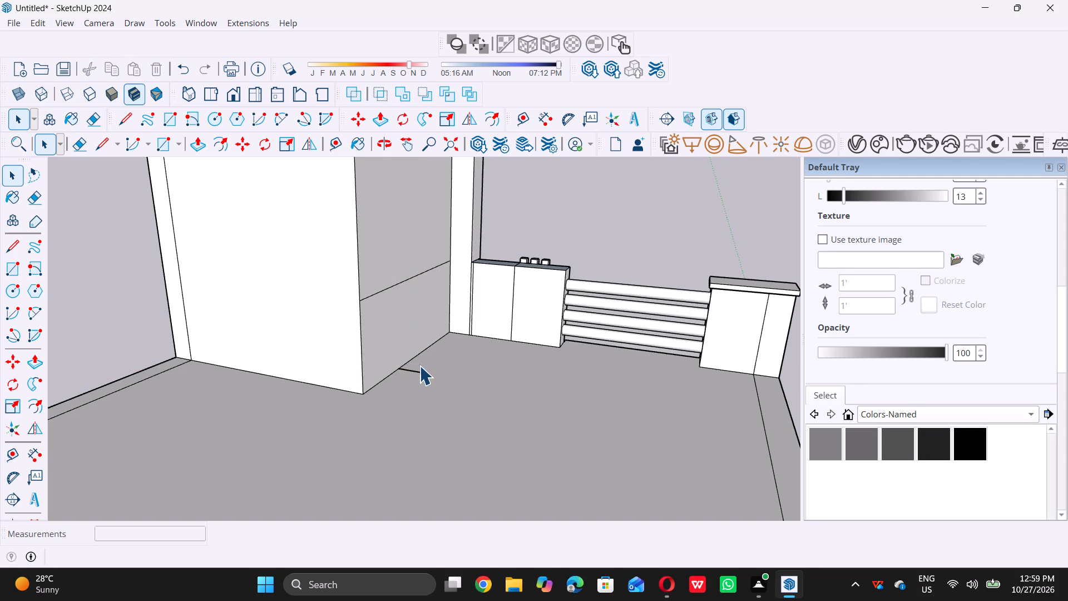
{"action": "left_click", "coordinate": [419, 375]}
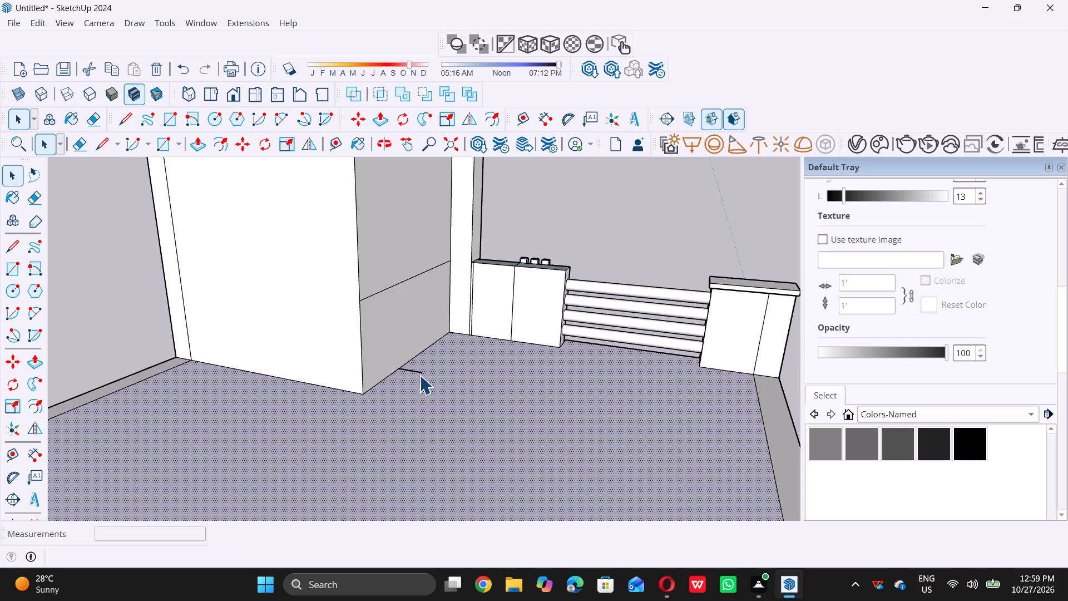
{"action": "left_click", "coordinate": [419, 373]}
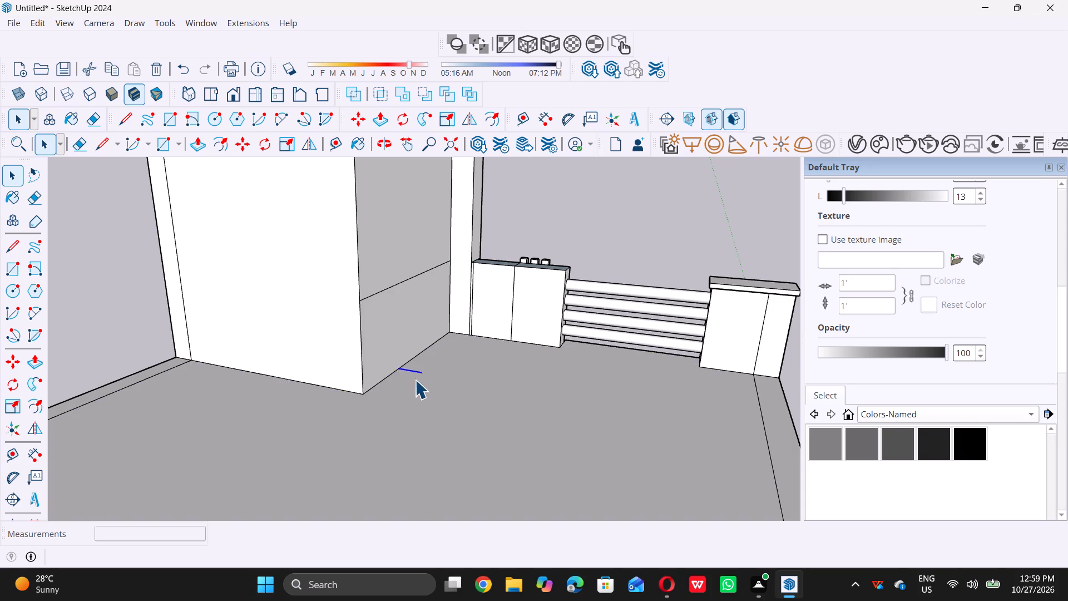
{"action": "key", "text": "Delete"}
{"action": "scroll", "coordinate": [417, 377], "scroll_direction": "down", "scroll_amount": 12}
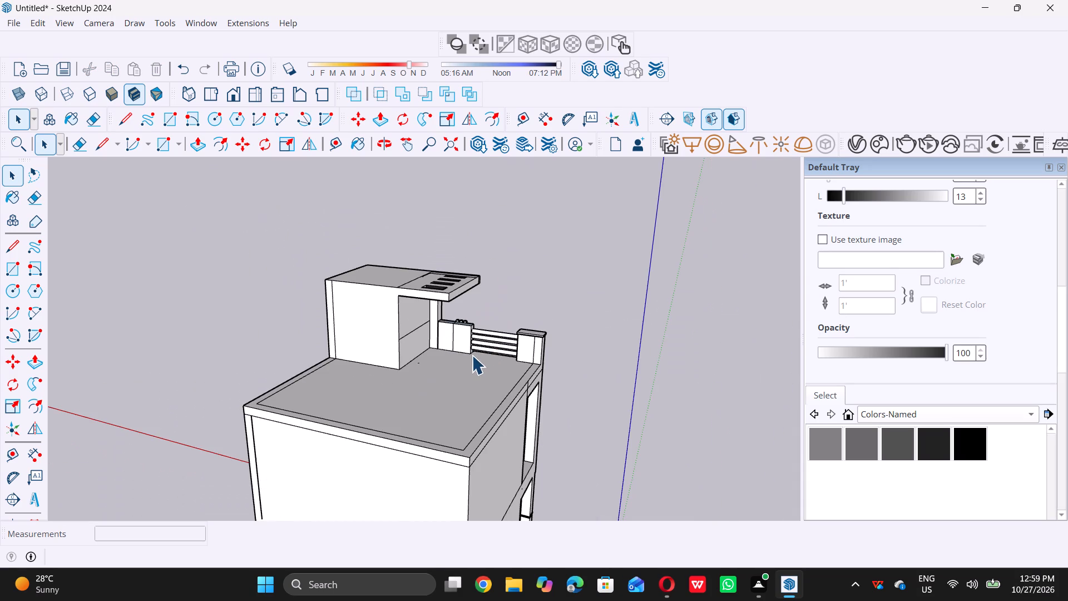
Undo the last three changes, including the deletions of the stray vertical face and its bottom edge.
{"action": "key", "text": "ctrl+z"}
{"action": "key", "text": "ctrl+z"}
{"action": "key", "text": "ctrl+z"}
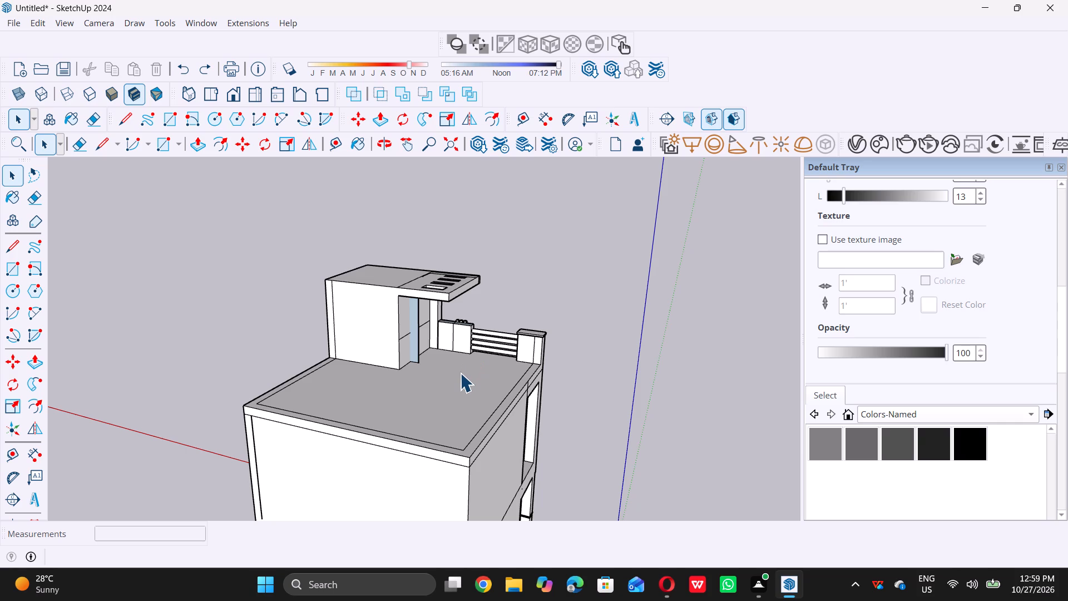
Delete the stray vertical face under the roof canopy and the leftover edge at its base on the terrace floor.
{"action": "scroll", "coordinate": [424, 348], "scroll_direction": "up", "scroll_amount": 7}
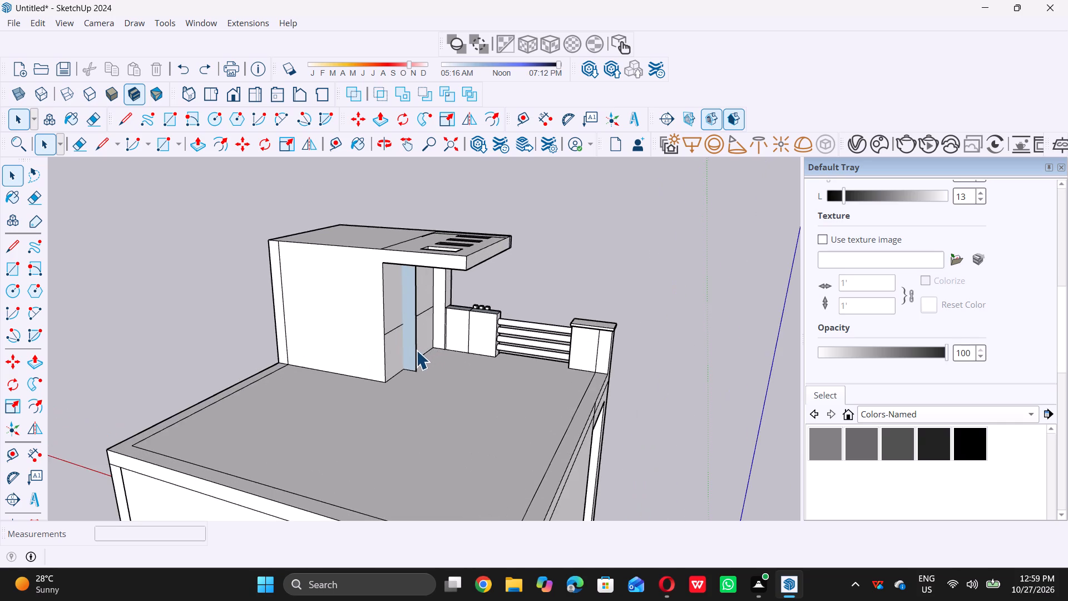
{"action": "scroll", "coordinate": [416, 350], "scroll_direction": "up", "scroll_amount": 2}
{"action": "double_click", "coordinate": [416, 354]}
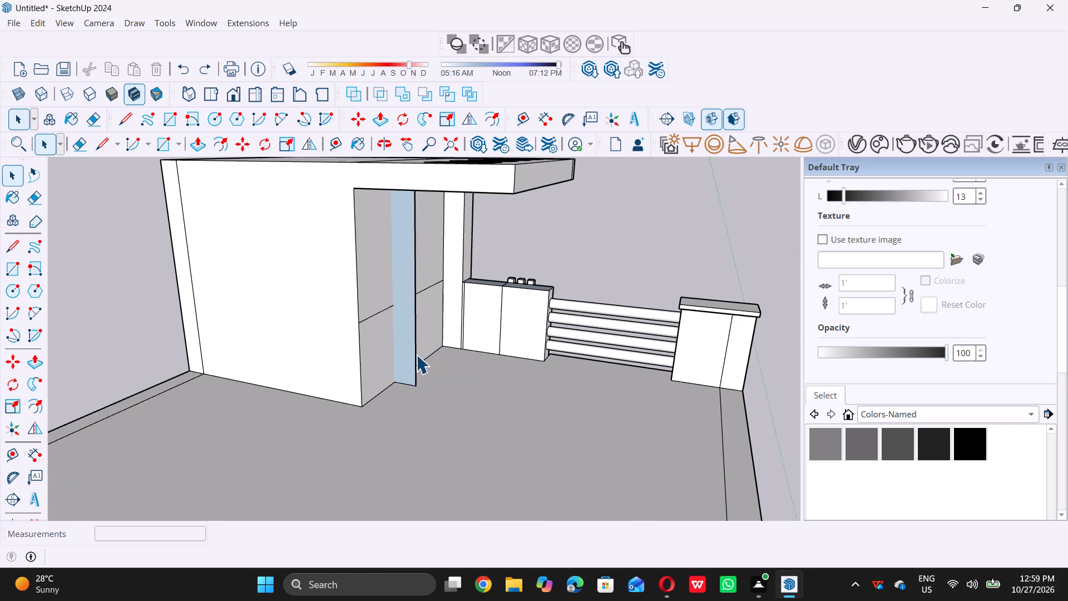
{"action": "key", "text": "Delete"}
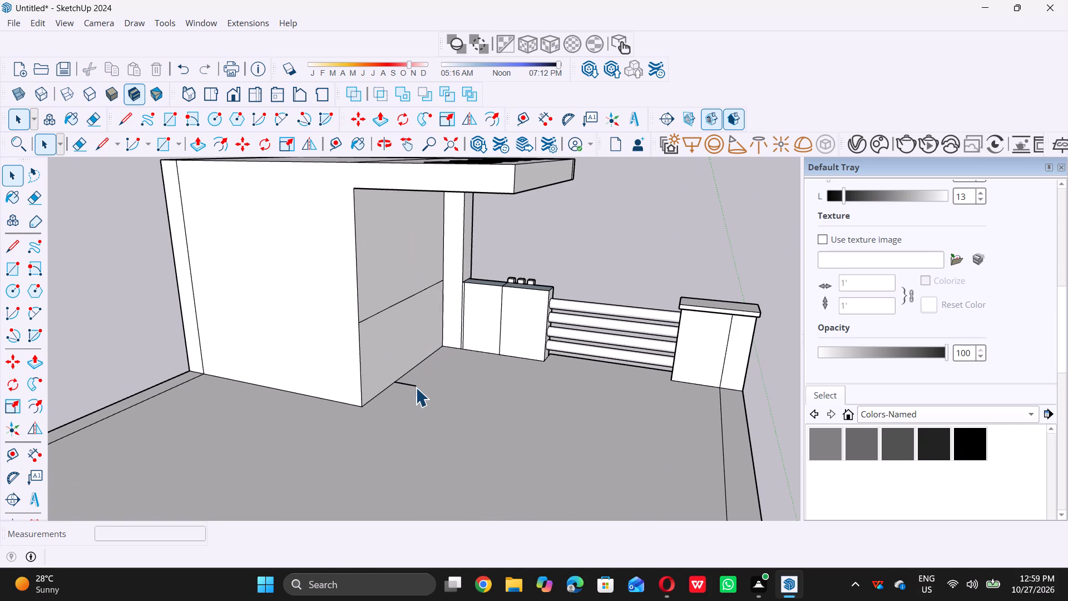
{"action": "left_click", "coordinate": [416, 387]}
{"action": "key", "text": "Delete"}
Paint the tall vertical wall strip beside the tower windows on the front facade with the dark gray of lightness 31.
{"action": "scroll", "coordinate": [407, 387], "scroll_direction": "down", "scroll_amount": 8}
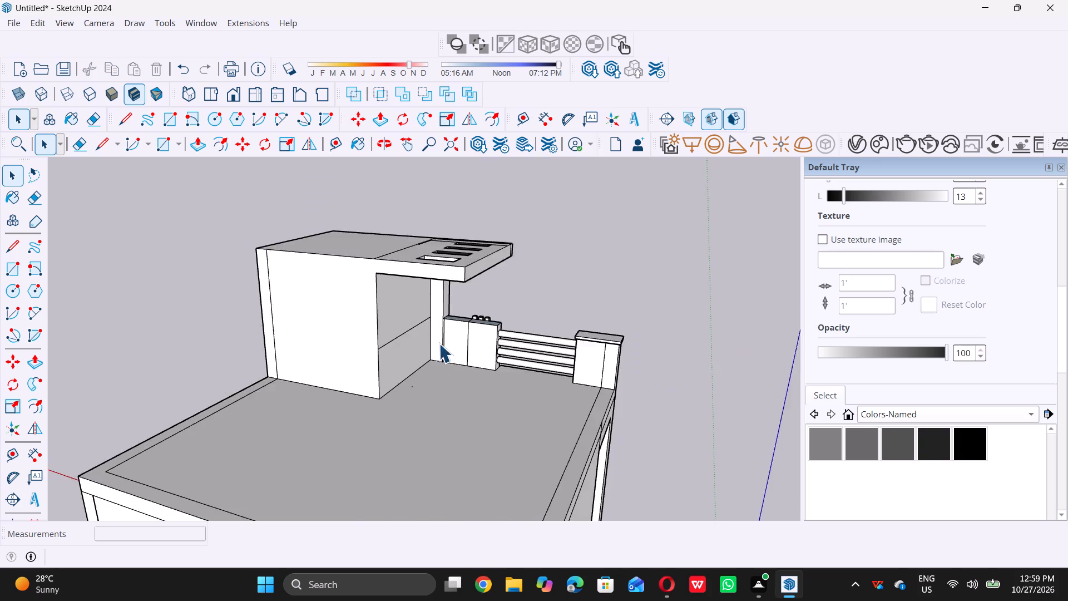
{"action": "scroll", "coordinate": [439, 343], "scroll_direction": "down", "scroll_amount": 3}
{"action": "middle_click_drag", "start_coordinate": [599, 380], "coordinate": [0, 339]}
{"action": "middle_click_drag", "start_coordinate": [380, 349], "coordinate": [347, 308]}
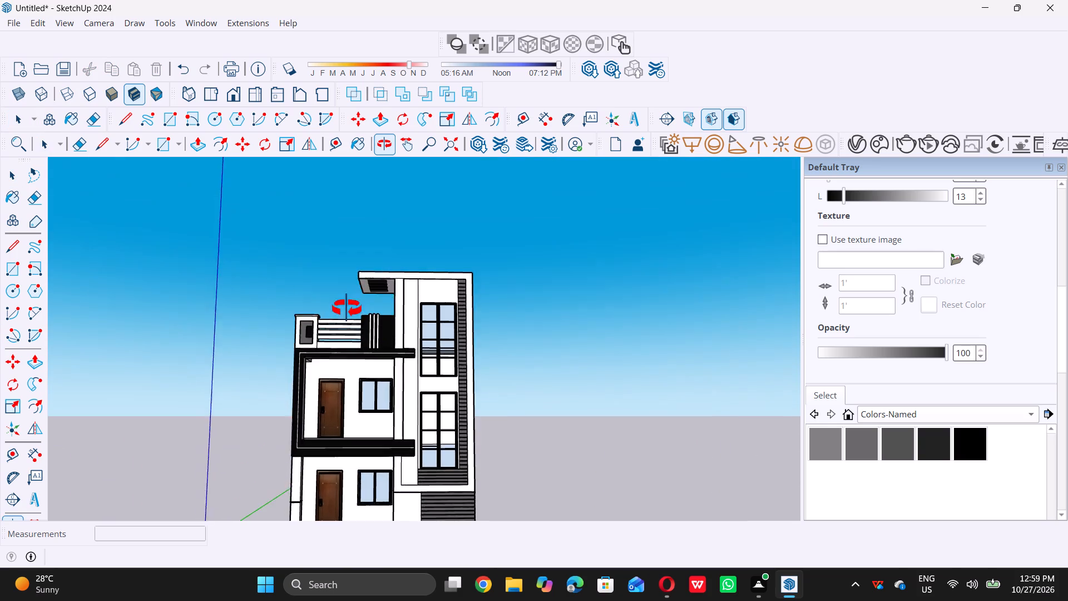
{"action": "middle_click_drag", "start_coordinate": [347, 308], "coordinate": [336, 316]}
{"action": "scroll", "coordinate": [364, 308], "scroll_direction": "down", "scroll_amount": 5}
{"action": "middle_click_drag", "start_coordinate": [373, 300], "coordinate": [398, 277]}
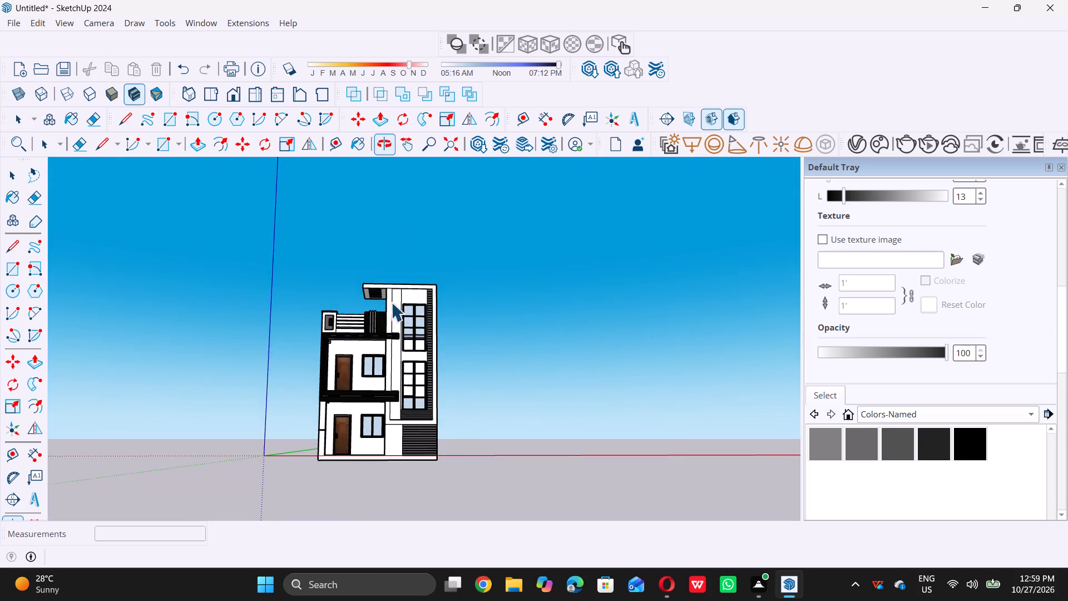
{"action": "scroll", "coordinate": [391, 326], "scroll_direction": "up", "scroll_amount": 3}
{"action": "scroll", "coordinate": [391, 331], "scroll_direction": "down", "scroll_amount": 5}
{"action": "middle_click_drag", "start_coordinate": [374, 400], "coordinate": [374, 417]}
{"action": "scroll", "coordinate": [374, 418], "scroll_direction": "up", "scroll_amount": 6}
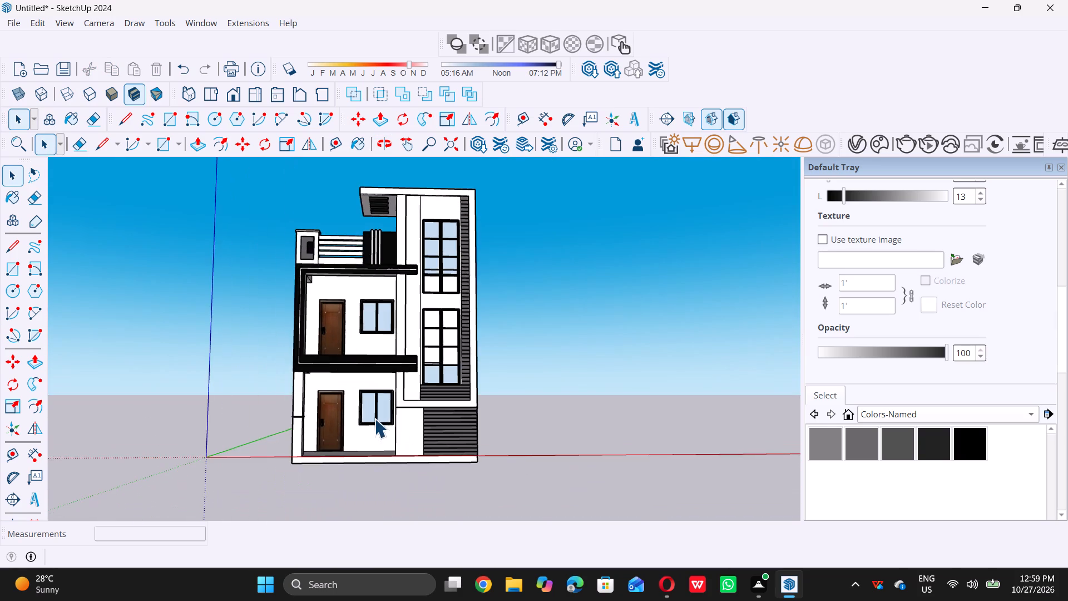
{"action": "scroll", "coordinate": [359, 428], "scroll_direction": "up", "scroll_amount": 2}
{"action": "scroll", "coordinate": [268, 462], "scroll_direction": "up", "scroll_amount": 2}
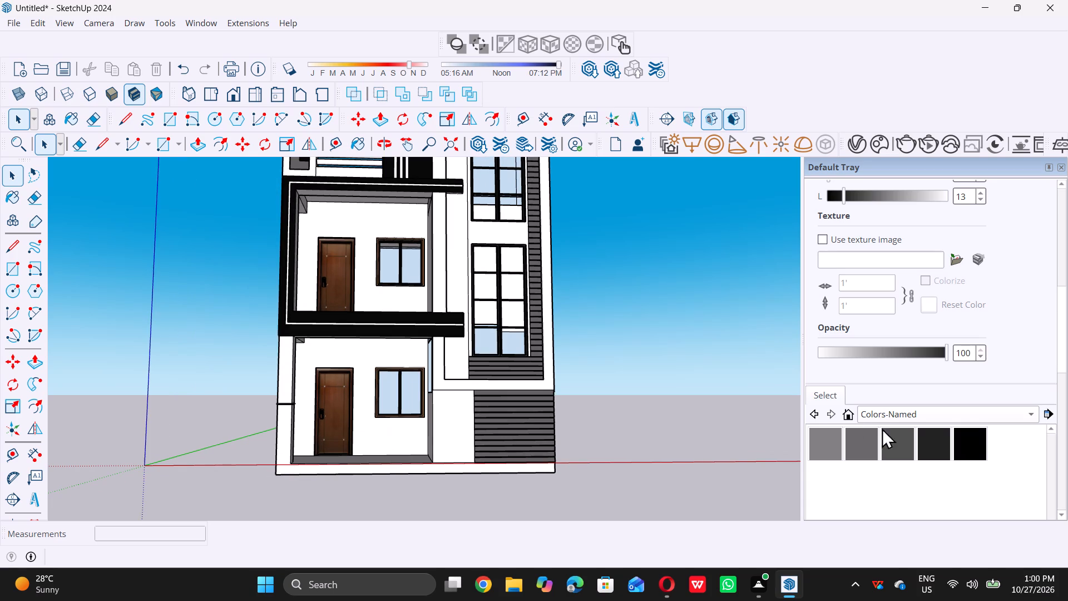
{"action": "left_click", "coordinate": [902, 450]}
{"action": "scroll", "coordinate": [427, 279], "scroll_direction": "up", "scroll_amount": 3}
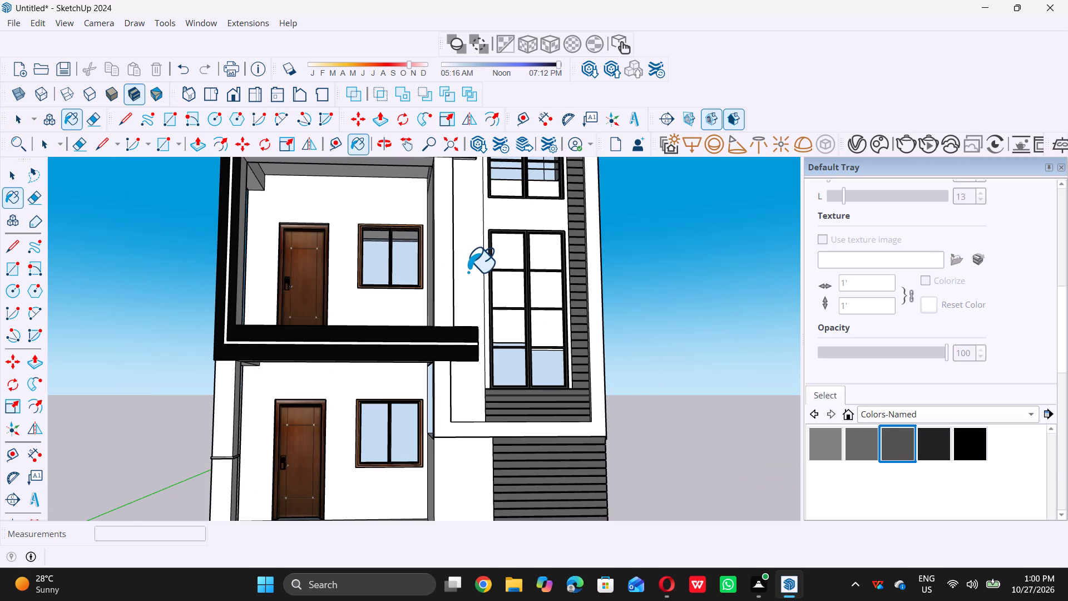
{"action": "left_click", "coordinate": [468, 272]}
{"action": "middle_click_drag", "start_coordinate": [465, 273], "coordinate": [460, 309]}
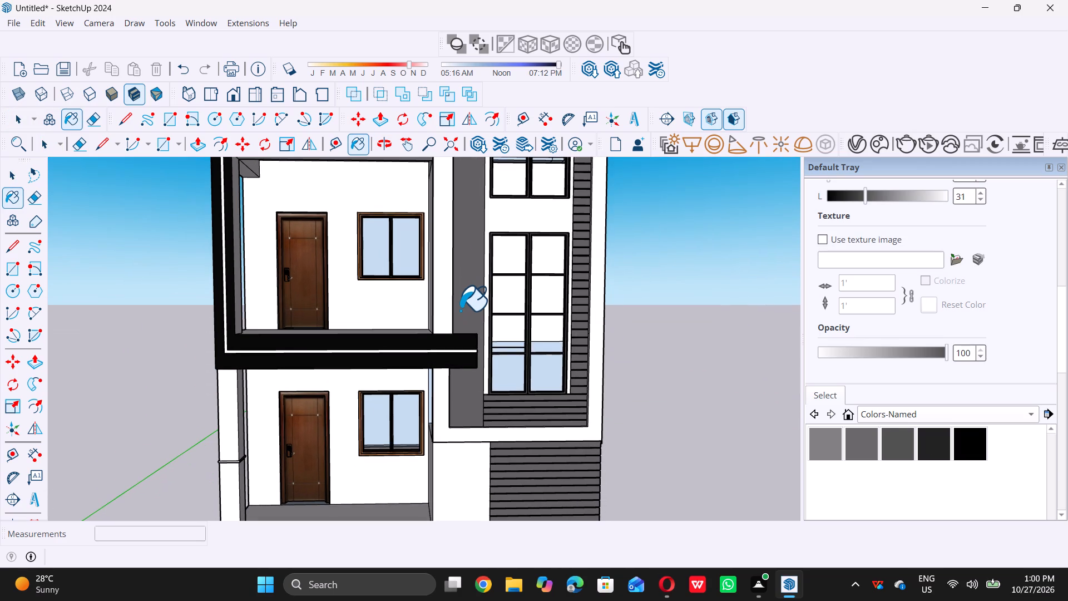
{"action": "key", "text": "space"}
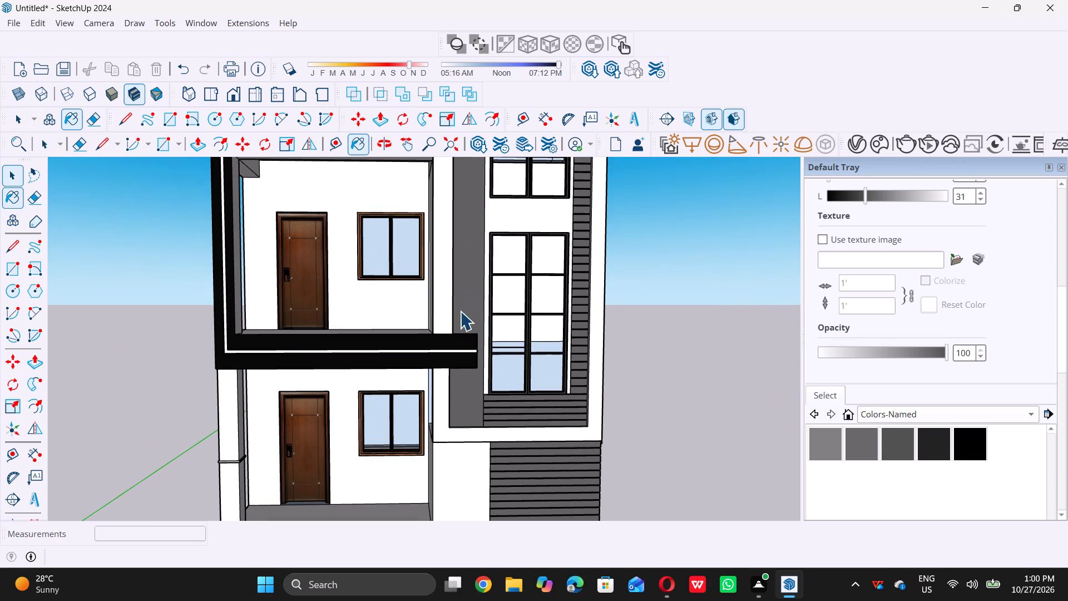
Lighten the dark gray material shared by the tower strip and slats to a lightness of 47.
{"action": "scroll", "coordinate": [463, 333], "scroll_direction": "down", "scroll_amount": 5}
{"action": "scroll", "coordinate": [465, 383], "scroll_direction": "down", "scroll_amount": 4}
{"action": "middle_click_drag", "start_coordinate": [494, 357], "coordinate": [488, 336]}
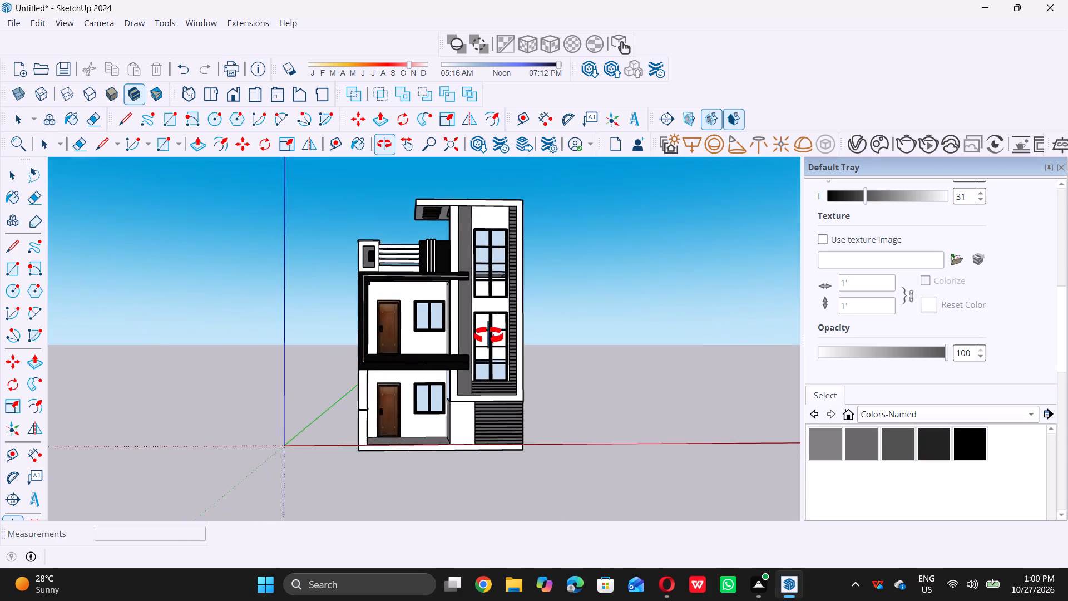
{"action": "middle_click_drag", "start_coordinate": [488, 336], "coordinate": [477, 337]}
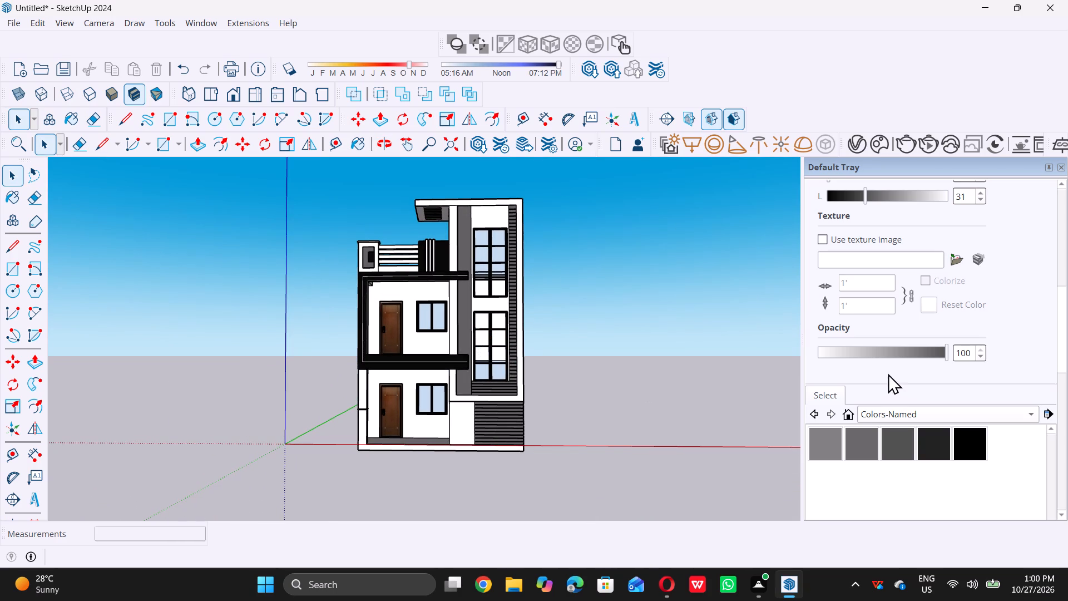
{"action": "left_click_drag", "start_coordinate": [865, 195], "coordinate": [871, 195]}
{"action": "left_click_drag", "start_coordinate": [871, 195], "coordinate": [880, 194]}
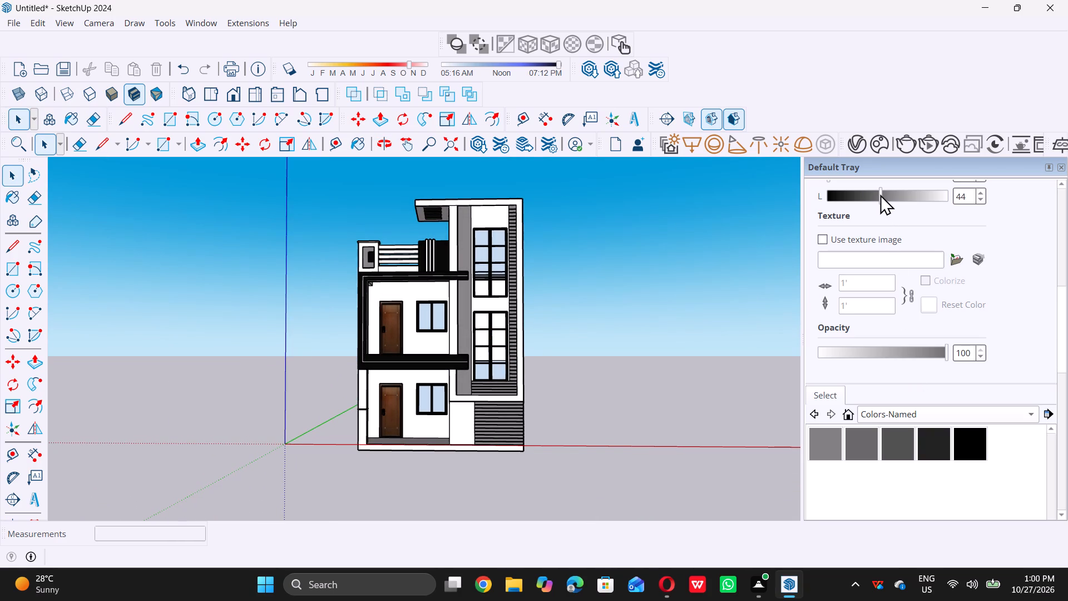
{"action": "left_click_drag", "start_coordinate": [880, 194], "coordinate": [887, 195]}
{"action": "left_click_drag", "start_coordinate": [887, 195], "coordinate": [884, 199]}
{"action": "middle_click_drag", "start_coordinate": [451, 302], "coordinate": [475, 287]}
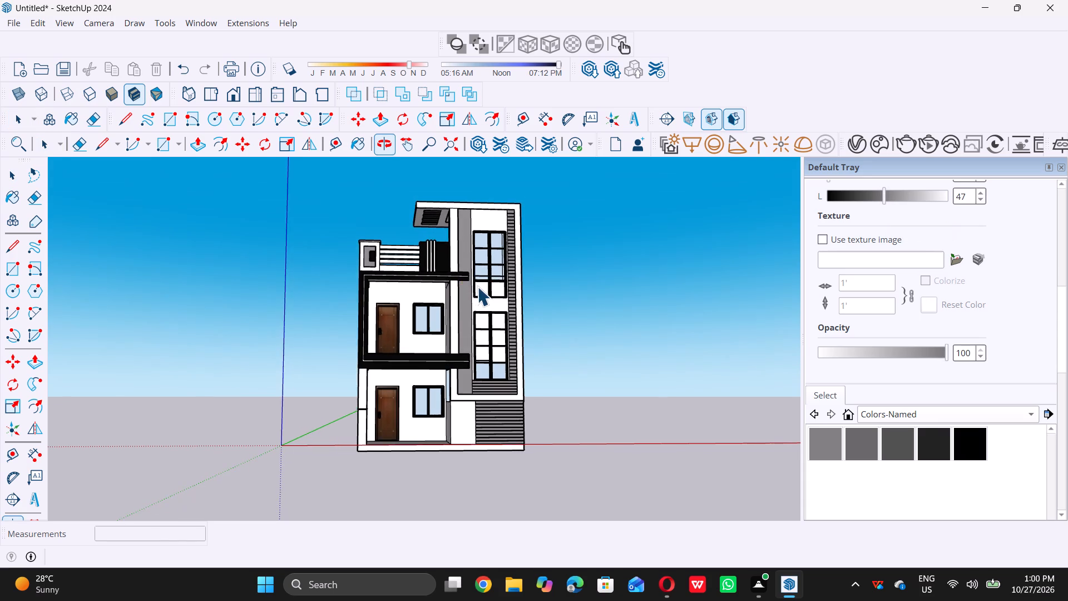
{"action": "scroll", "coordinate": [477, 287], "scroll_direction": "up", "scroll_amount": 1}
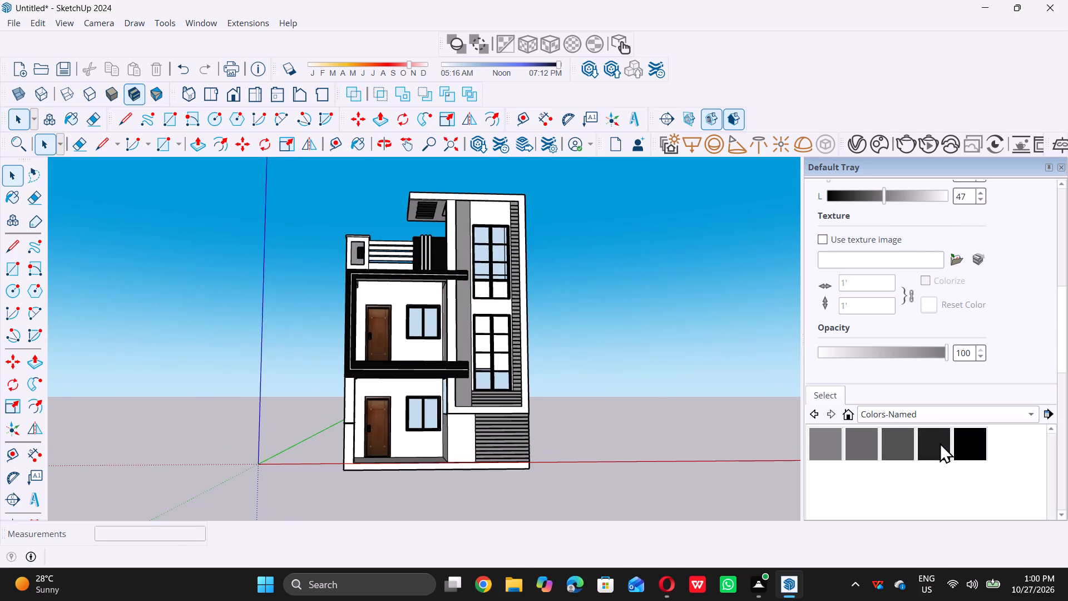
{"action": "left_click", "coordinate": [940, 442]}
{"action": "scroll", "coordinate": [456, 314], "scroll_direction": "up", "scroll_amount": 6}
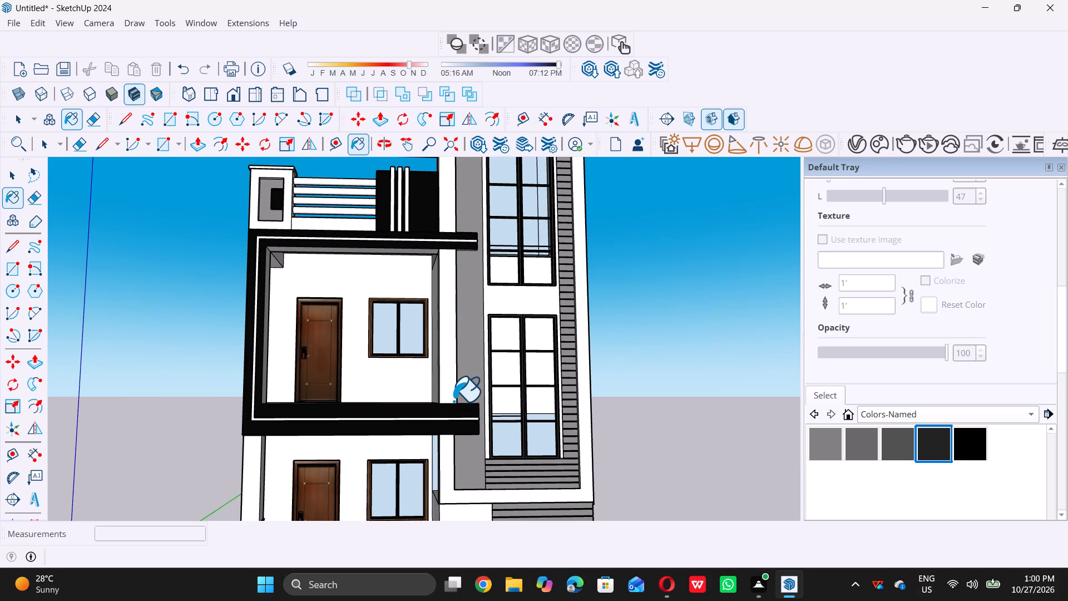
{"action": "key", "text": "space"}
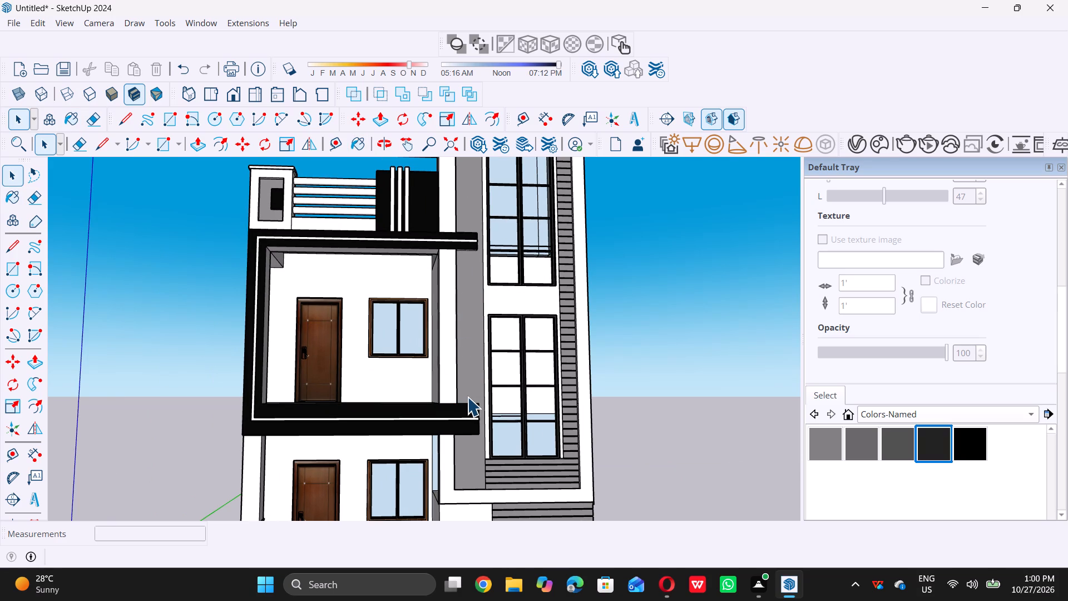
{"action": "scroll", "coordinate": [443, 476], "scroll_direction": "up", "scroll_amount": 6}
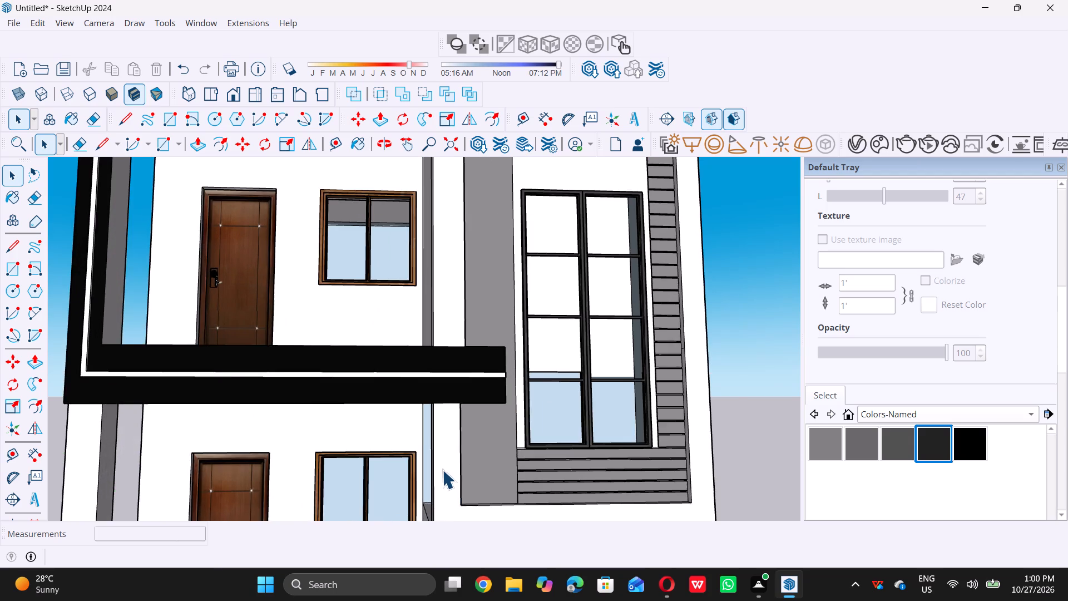
Draw a horizontal line across the white wall strip beside the gray tower strip, just below the lower balcony frame, starting at the edge midpoint.
{"action": "scroll", "coordinate": [439, 470], "scroll_direction": "up", "scroll_amount": 1}
{"action": "key", "text": "l"}
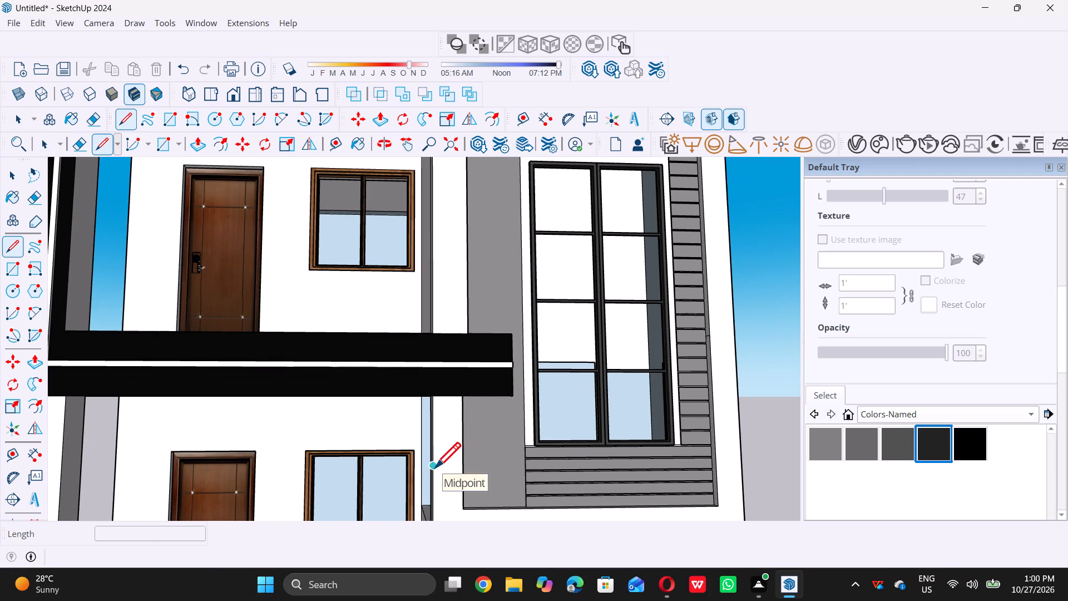
{"action": "left_click", "coordinate": [435, 467]}
{"action": "left_click", "coordinate": [463, 462]}
{"action": "key", "text": "space"}
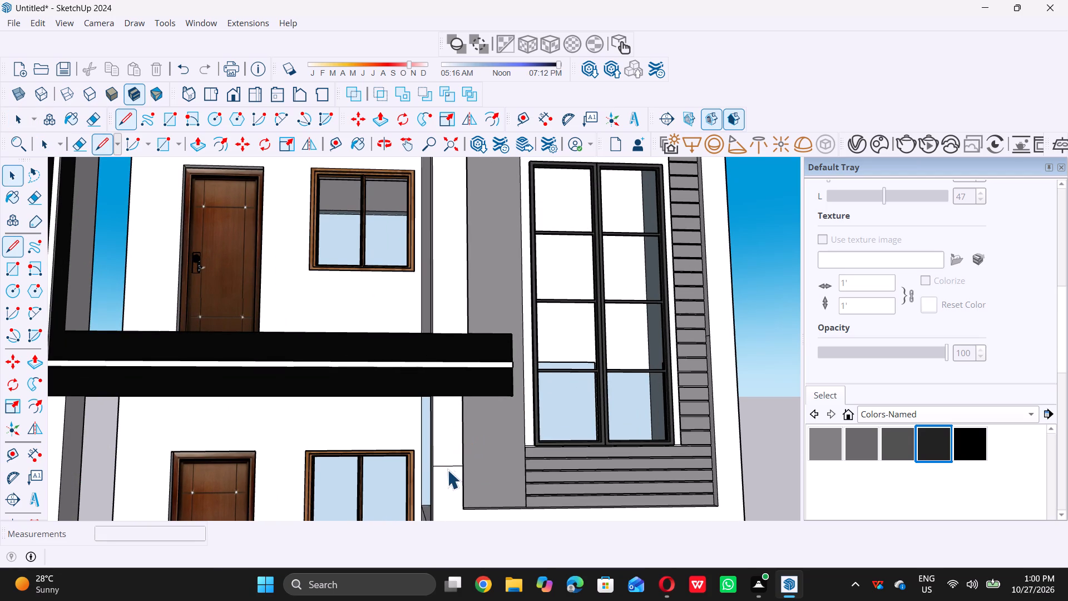
Paint the white wall strip beside the gray tower strip near-black, lightness 13, from the new line up through the balcony and terrace levels.
{"action": "left_click", "coordinate": [927, 445]}
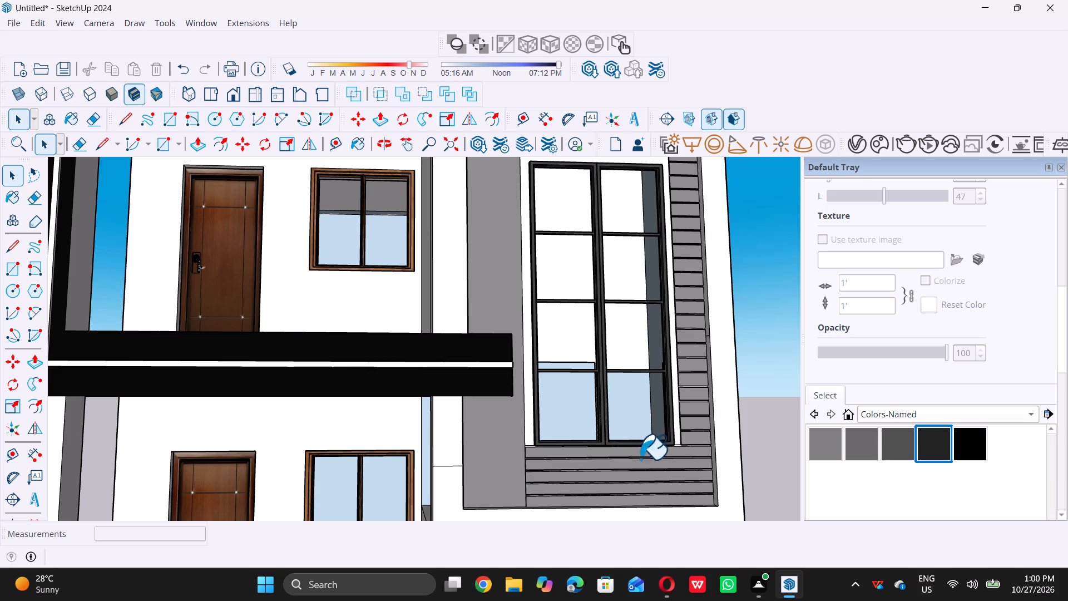
{"action": "left_click", "coordinate": [443, 440]}
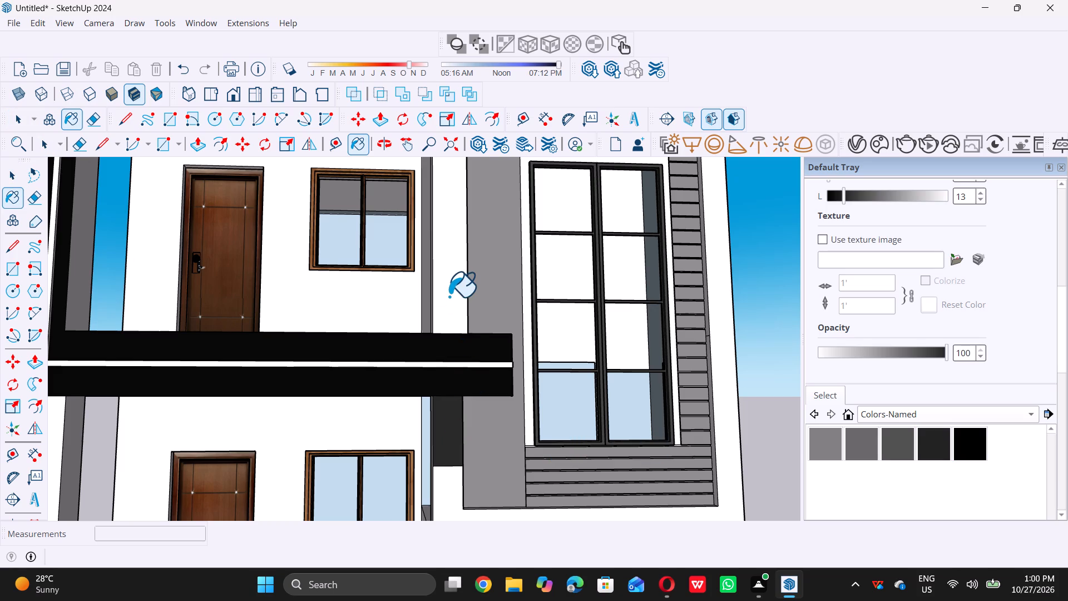
{"action": "left_click", "coordinate": [449, 296]}
{"action": "scroll", "coordinate": [449, 327], "scroll_direction": "down", "scroll_amount": 10}
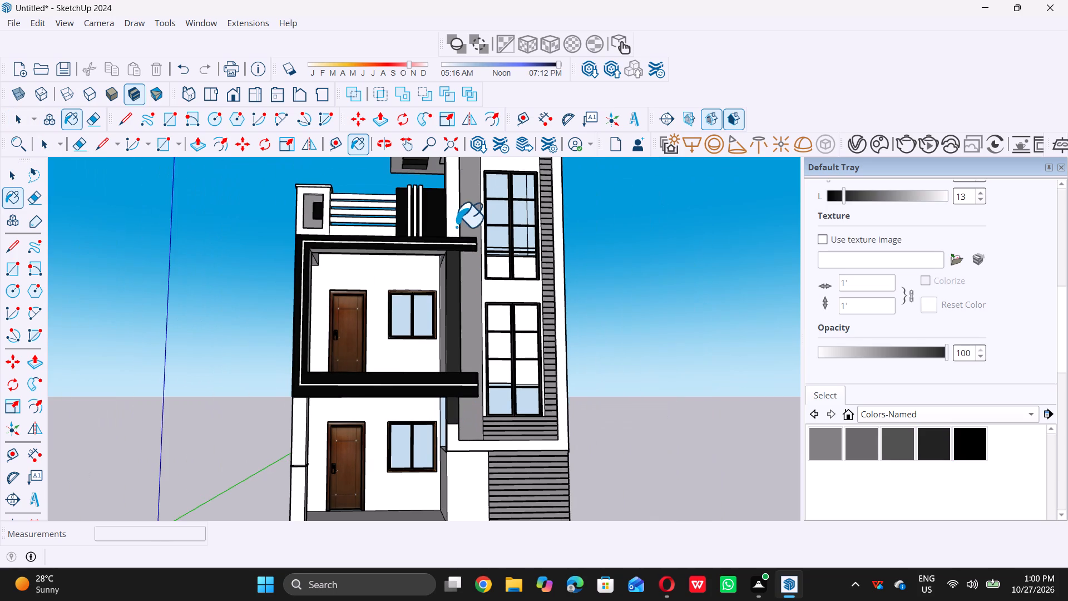
{"action": "left_click", "coordinate": [454, 208]}
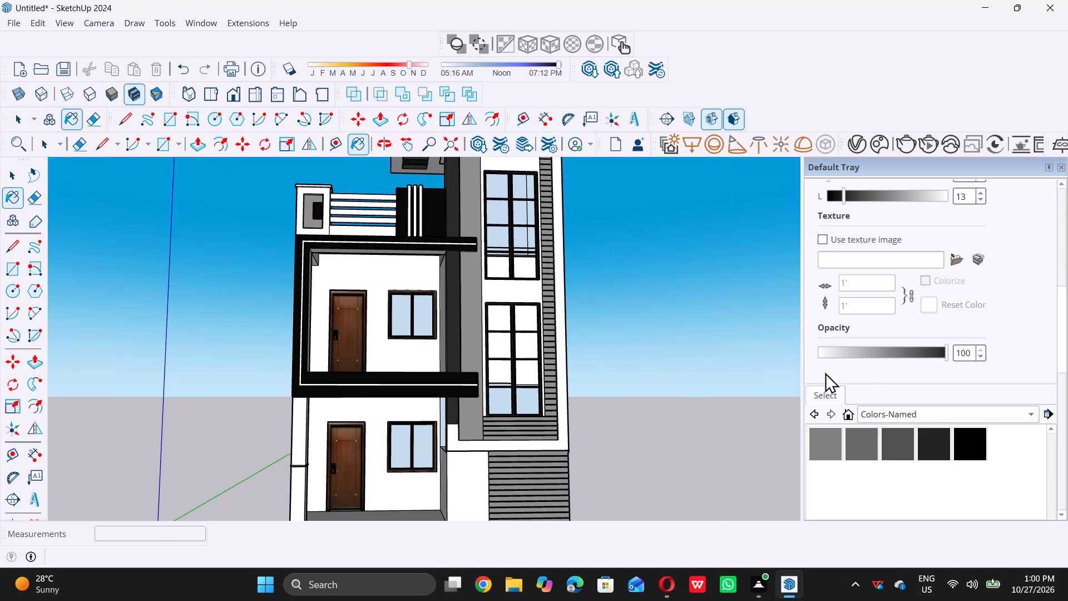
Darken the near-black material of the painted wall strip to a lightness of 8.
{"action": "key", "text": "space"}
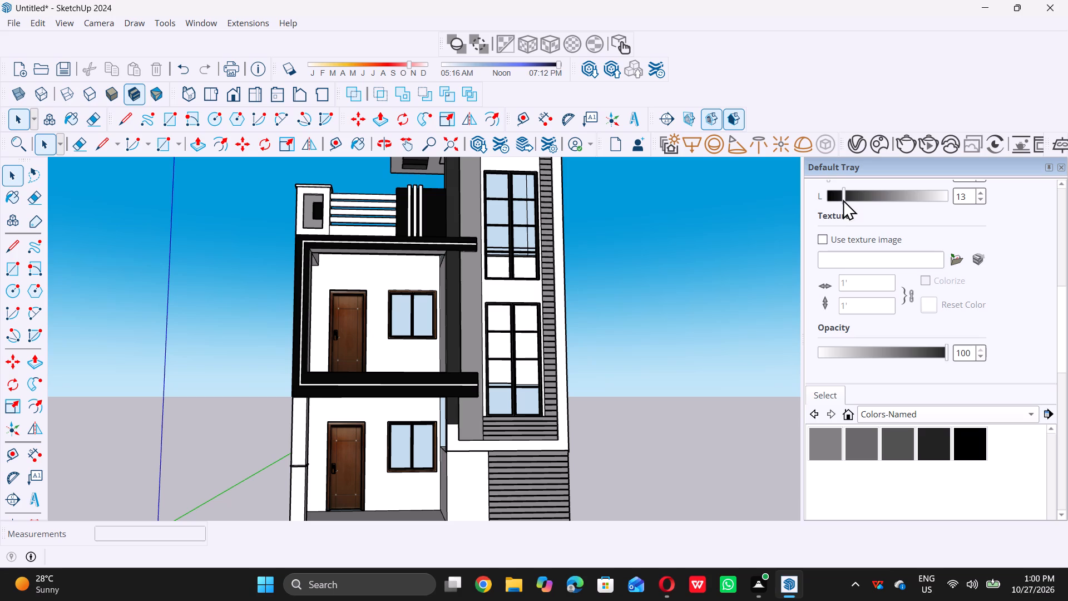
{"action": "left_click_drag", "start_coordinate": [843, 199], "coordinate": [830, 197]}
{"action": "middle_click_drag", "start_coordinate": [501, 323], "coordinate": [477, 342]}
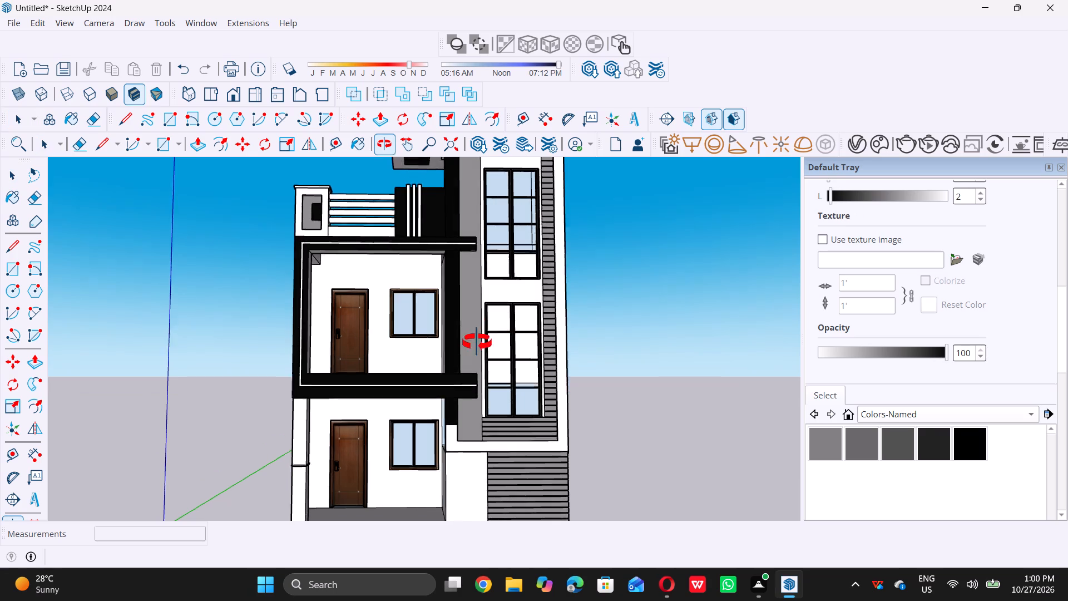
{"action": "middle_click_drag", "start_coordinate": [477, 342], "coordinate": [473, 344]}
{"action": "scroll", "coordinate": [466, 351], "scroll_direction": "down", "scroll_amount": 9}
{"action": "middle_click_drag", "start_coordinate": [483, 343], "coordinate": [491, 345]}
{"action": "scroll", "coordinate": [463, 295], "scroll_direction": "up", "scroll_amount": 3}
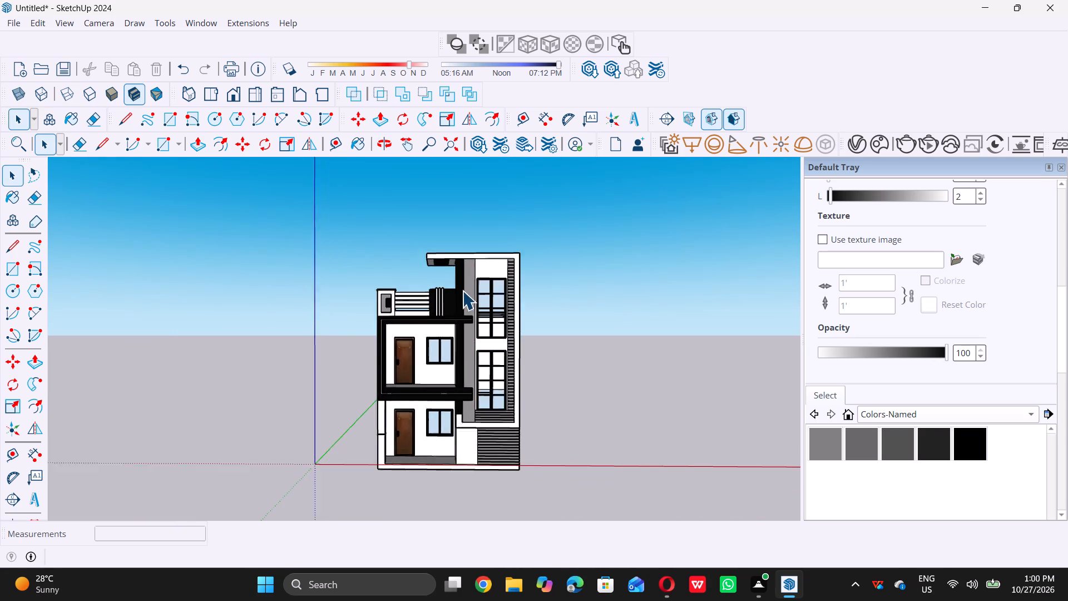
{"action": "scroll", "coordinate": [462, 290], "scroll_direction": "up", "scroll_amount": 6}
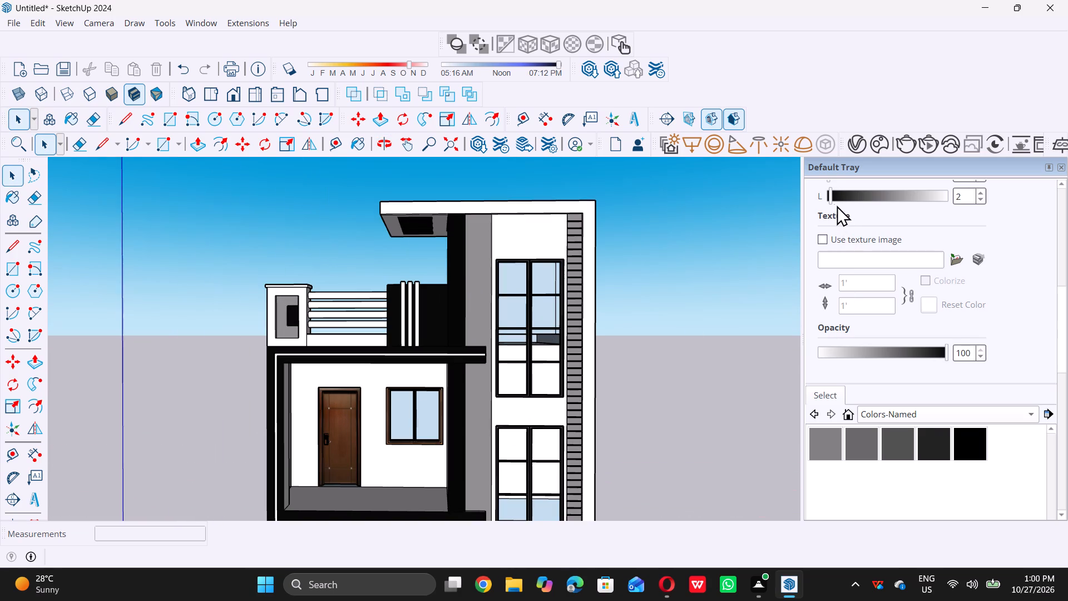
{"action": "left_click_drag", "start_coordinate": [830, 198], "coordinate": [837, 194]}
{"action": "left_click_drag", "start_coordinate": [837, 194], "coordinate": [838, 194]}
{"action": "scroll", "coordinate": [460, 354], "scroll_direction": "down", "scroll_amount": 9}
{"action": "middle_click", "coordinate": [476, 362]}
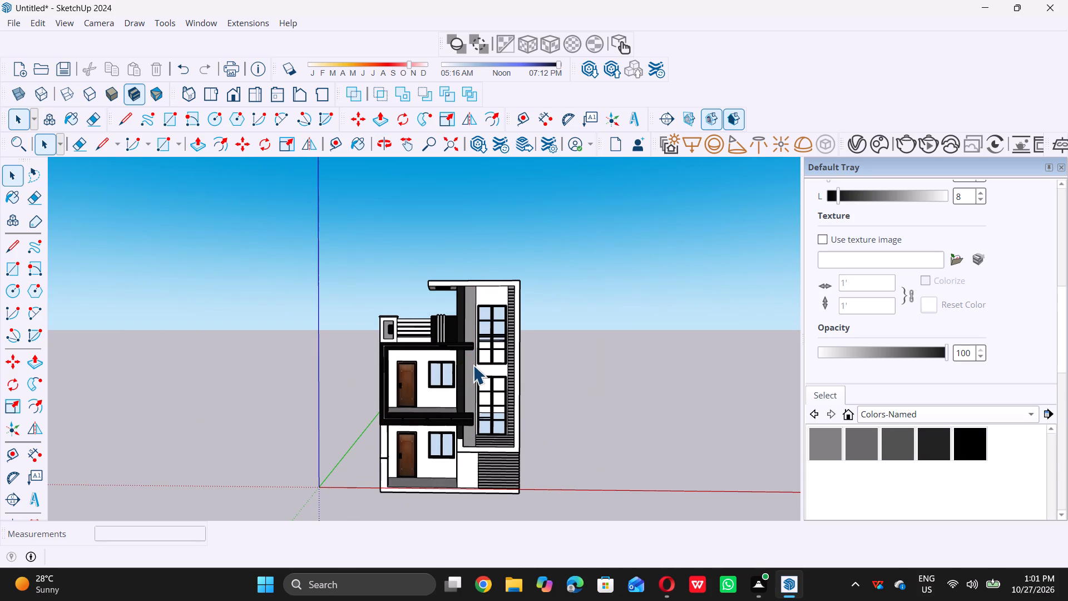
Push/Pull the end face of the topmost tower slat about 4' 6 9/16" across the wall above the window to the gray vertical strip.
{"action": "scroll", "coordinate": [490, 460], "scroll_direction": "up", "scroll_amount": 2}
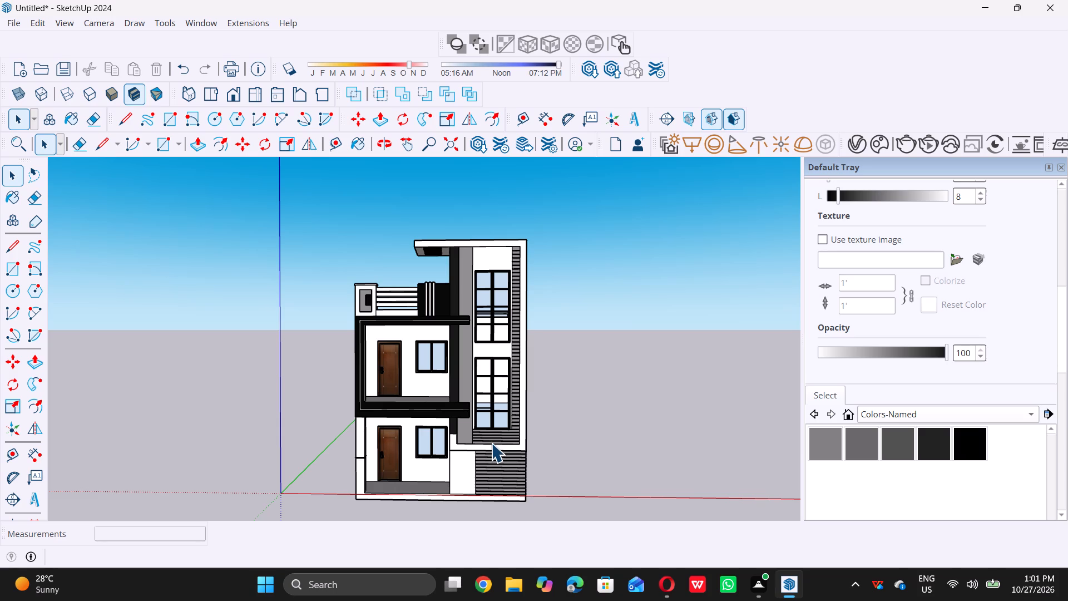
{"action": "middle_click_drag", "start_coordinate": [491, 292], "coordinate": [598, 303]}
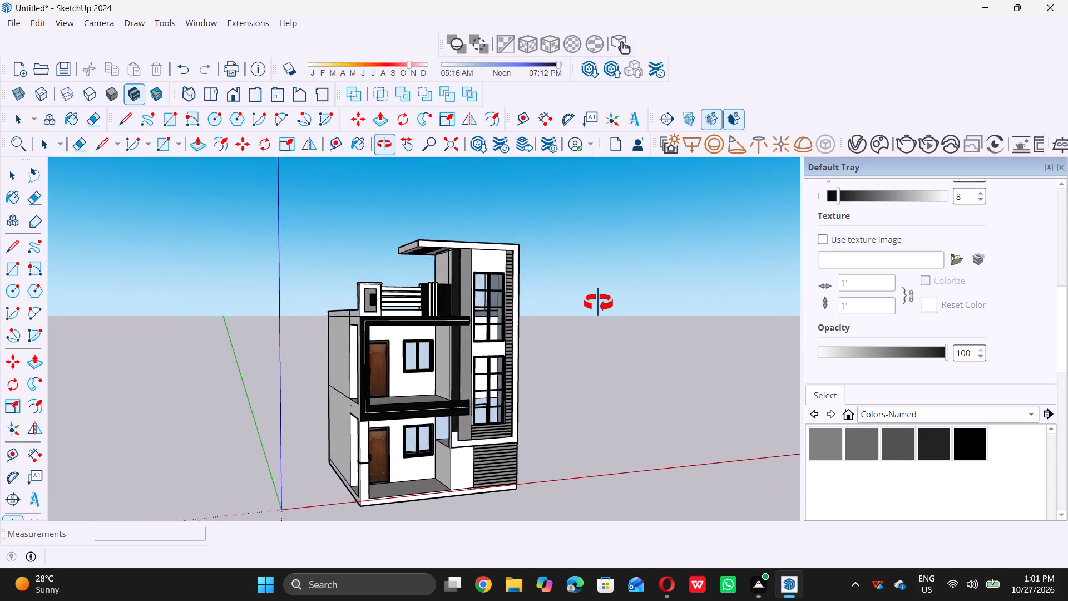
{"action": "middle_click_drag", "start_coordinate": [598, 303], "coordinate": [604, 304]}
{"action": "scroll", "coordinate": [482, 238], "scroll_direction": "up", "scroll_amount": 20}
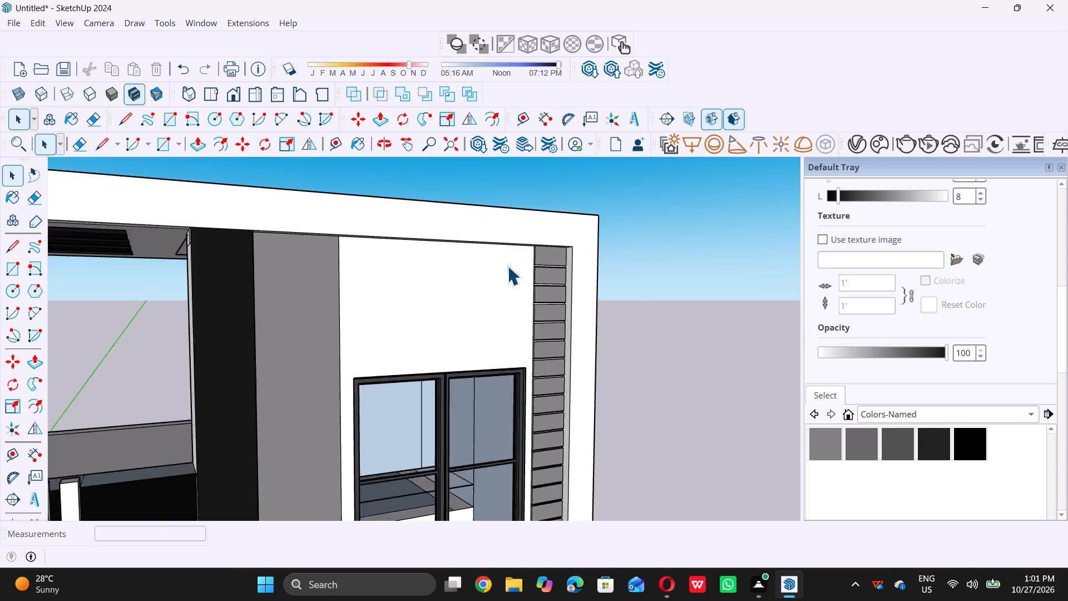
{"action": "scroll", "coordinate": [507, 266], "scroll_direction": "up", "scroll_amount": 2}
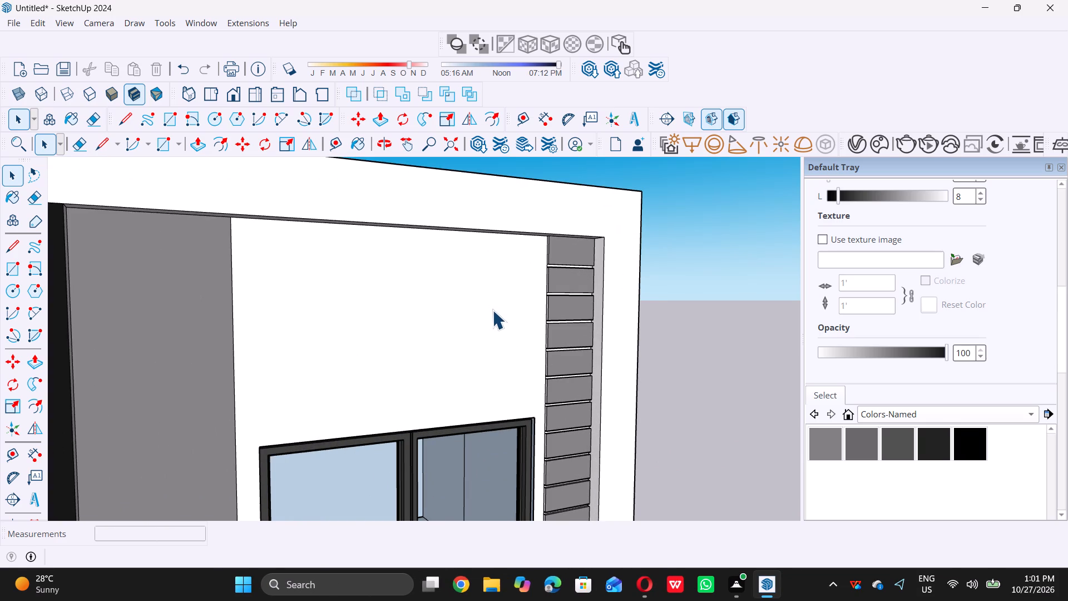
{"action": "key", "text": "space"}
{"action": "middle_click_drag", "start_coordinate": [315, 327], "coordinate": [51, 322]}
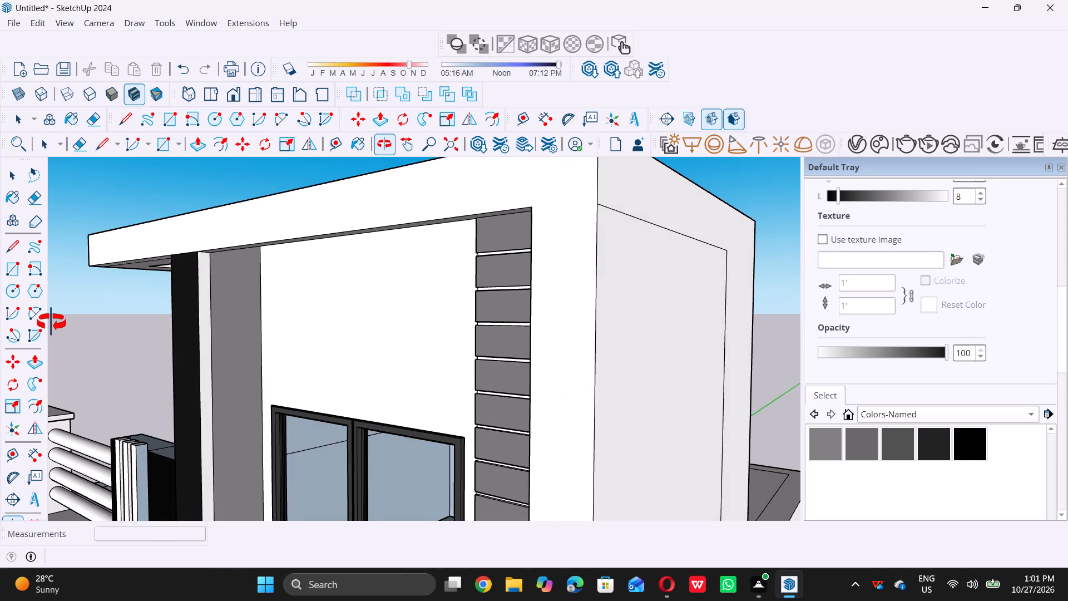
{"action": "middle_click_drag", "start_coordinate": [51, 322], "coordinate": [475, 357]}
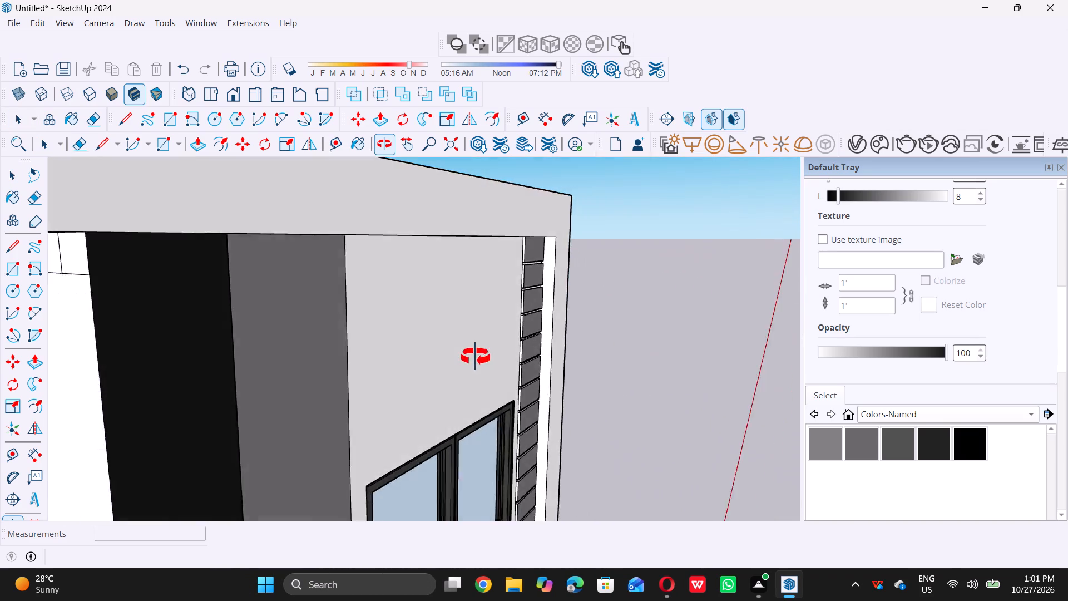
{"action": "middle_click_drag", "start_coordinate": [475, 357], "coordinate": [478, 357]}
{"action": "scroll", "coordinate": [493, 258], "scroll_direction": "up", "scroll_amount": 17}
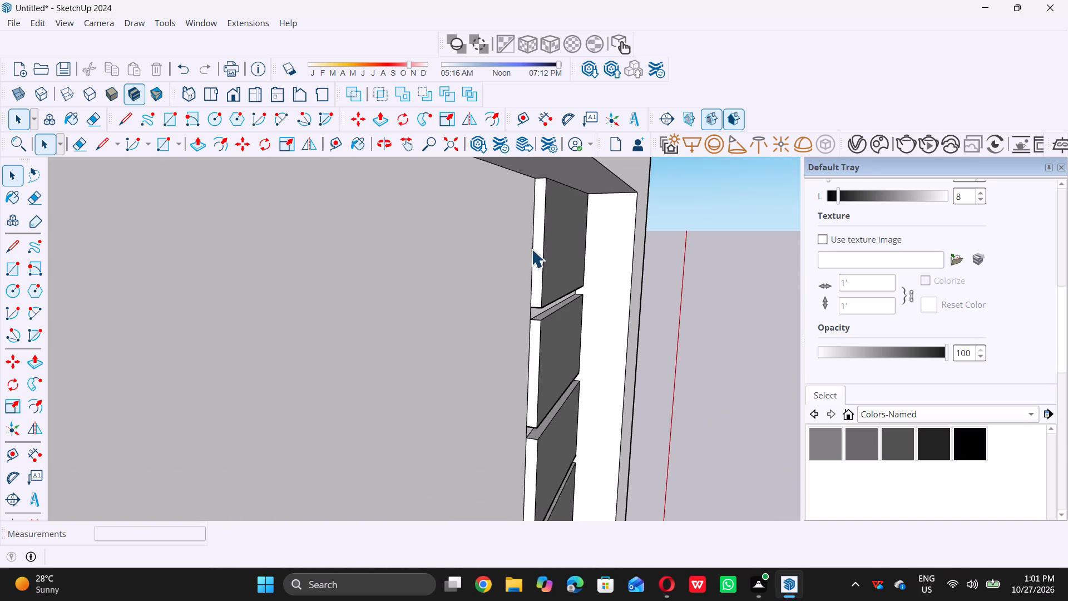
{"action": "left_click", "coordinate": [538, 249]}
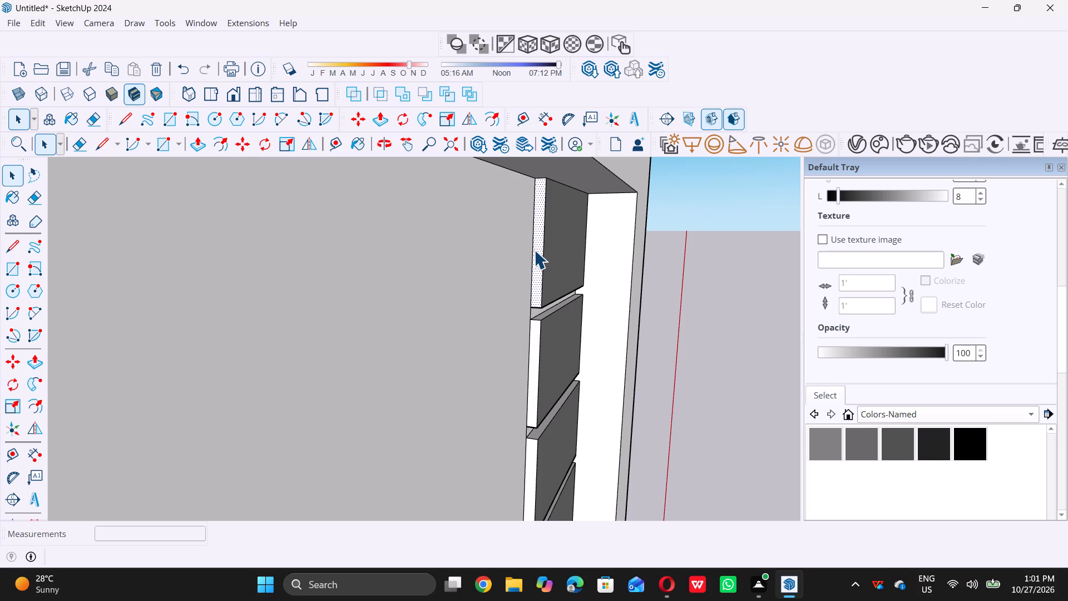
{"action": "key", "text": "p"}
{"action": "left_click", "coordinate": [534, 247]}
{"action": "scroll", "coordinate": [534, 247], "scroll_direction": "down", "scroll_amount": 4}
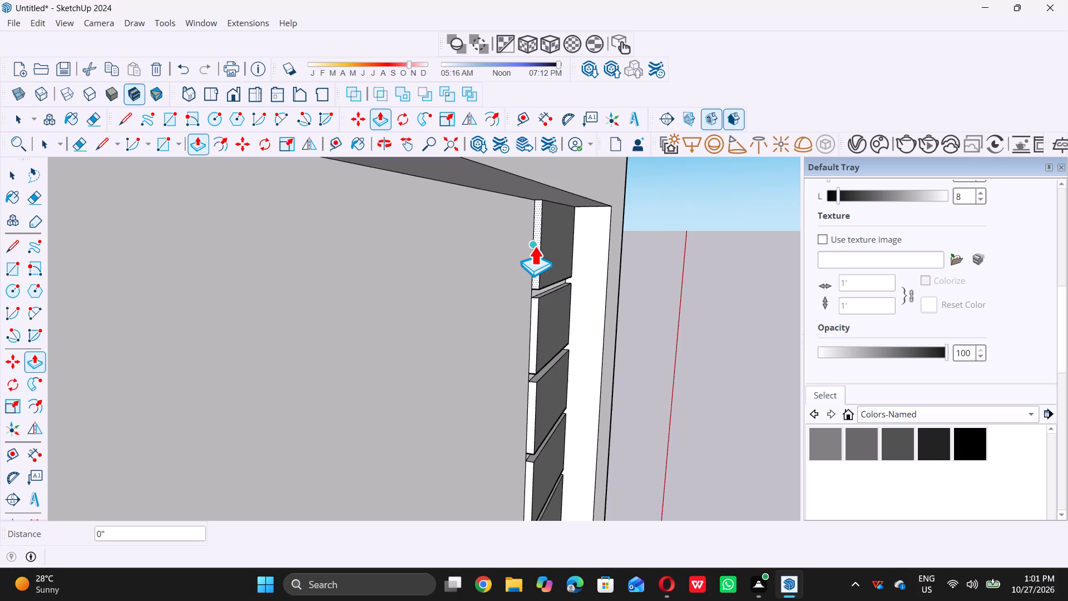
{"action": "scroll", "coordinate": [535, 246], "scroll_direction": "down", "scroll_amount": 10}
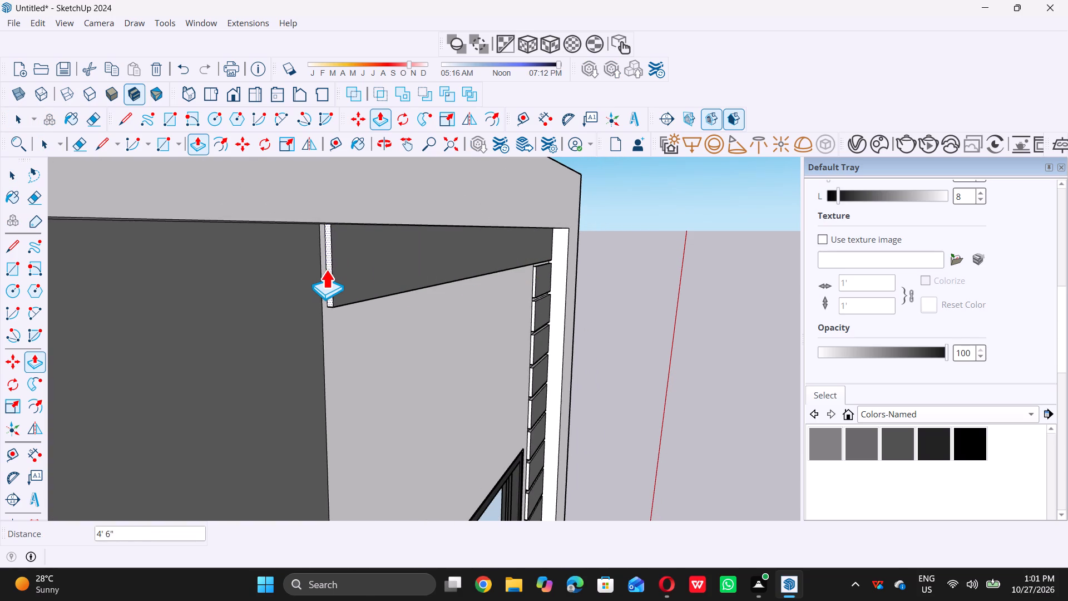
{"action": "left_click", "coordinate": [319, 270]}
{"action": "key", "text": "space"}
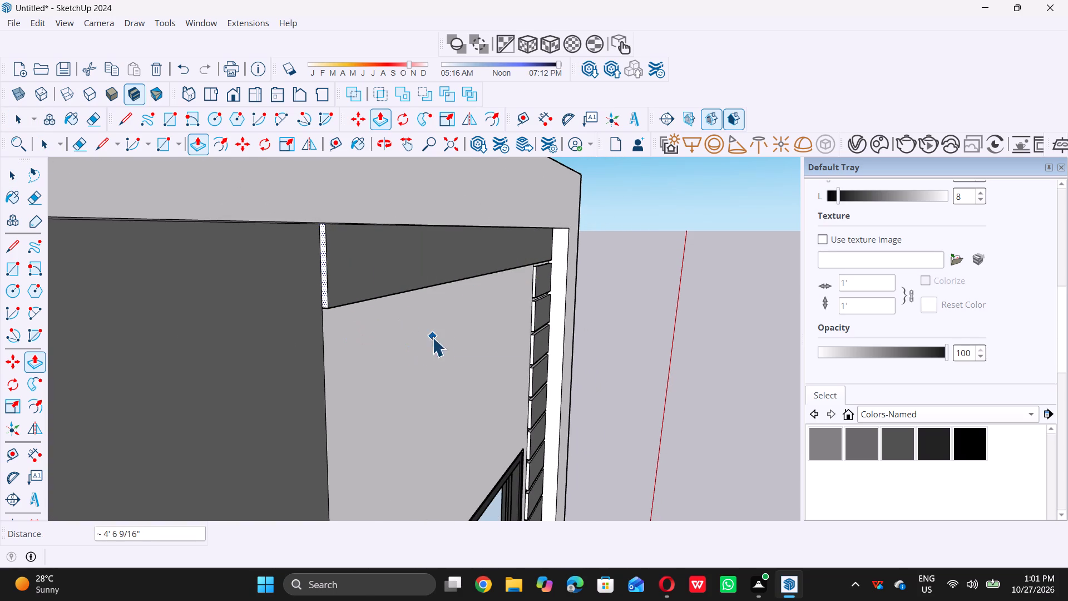
Extend the second slat from the top about 4' 6 9/16" to the gray vertical strip with Push/Pull.
{"action": "scroll", "coordinate": [497, 298], "scroll_direction": "up", "scroll_amount": 13}
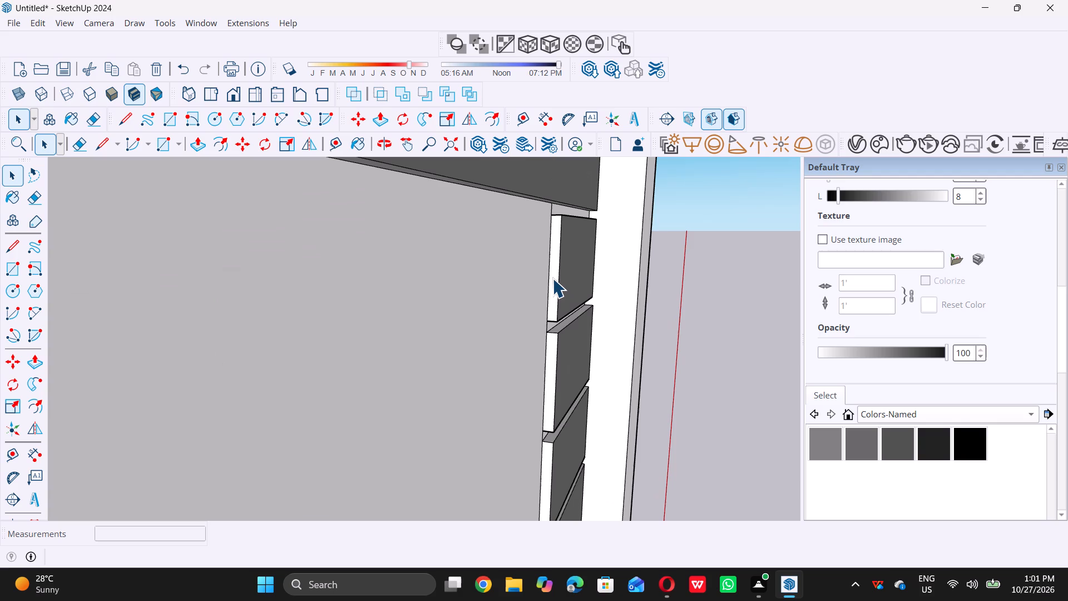
{"action": "left_click", "coordinate": [552, 278]}
{"action": "key", "text": "p"}
{"action": "left_click", "coordinate": [552, 278]}
{"action": "scroll", "coordinate": [552, 278], "scroll_direction": "down", "scroll_amount": 2}
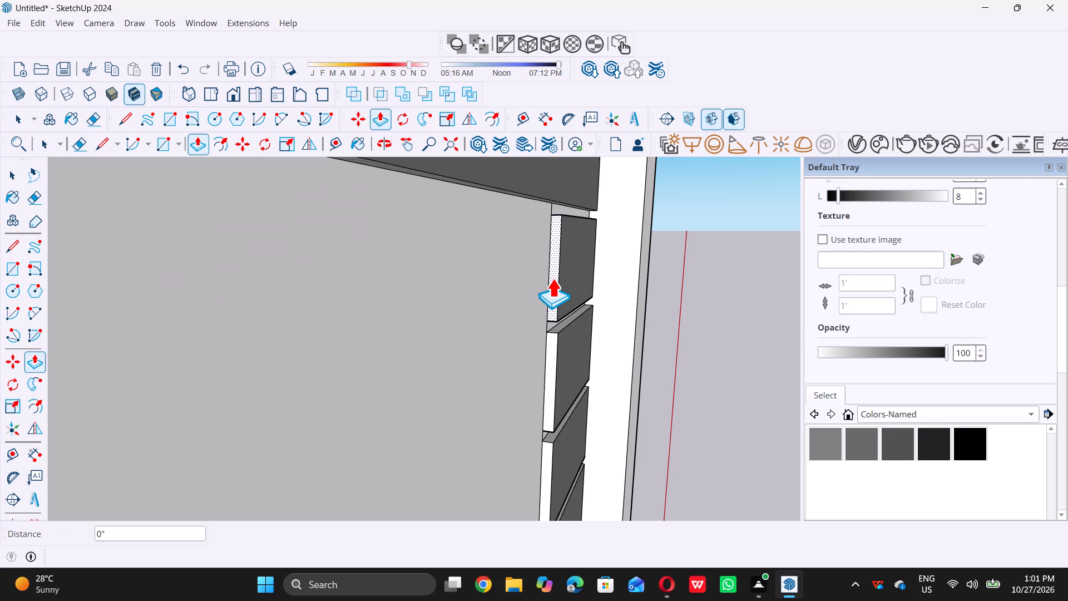
{"action": "scroll", "coordinate": [552, 278], "scroll_direction": "down", "scroll_amount": 10}
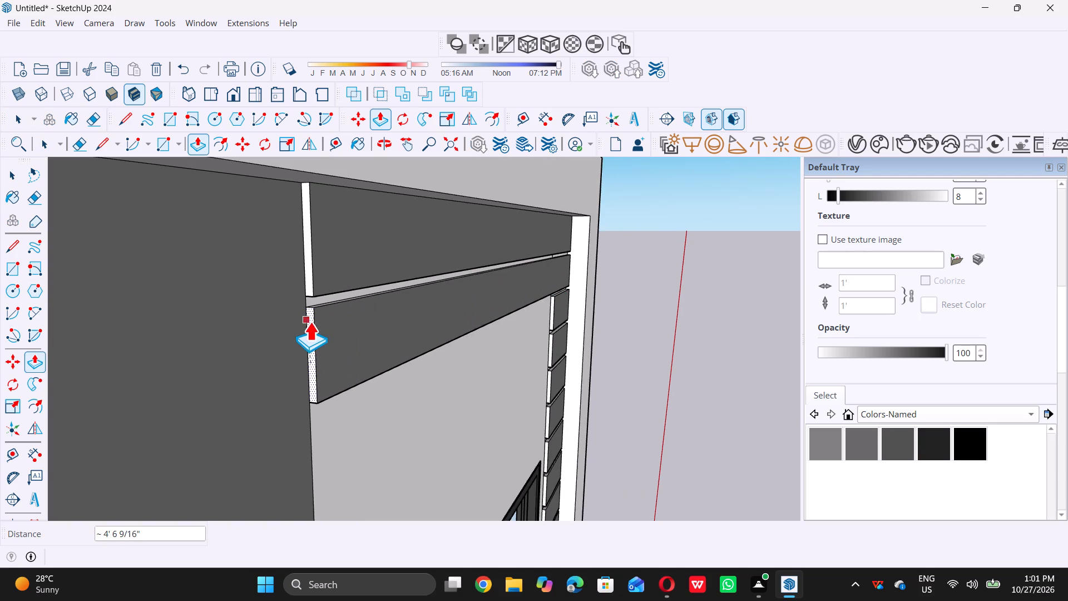
{"action": "left_click", "coordinate": [305, 323]}
{"action": "scroll", "coordinate": [531, 348], "scroll_direction": "up", "scroll_amount": 8}
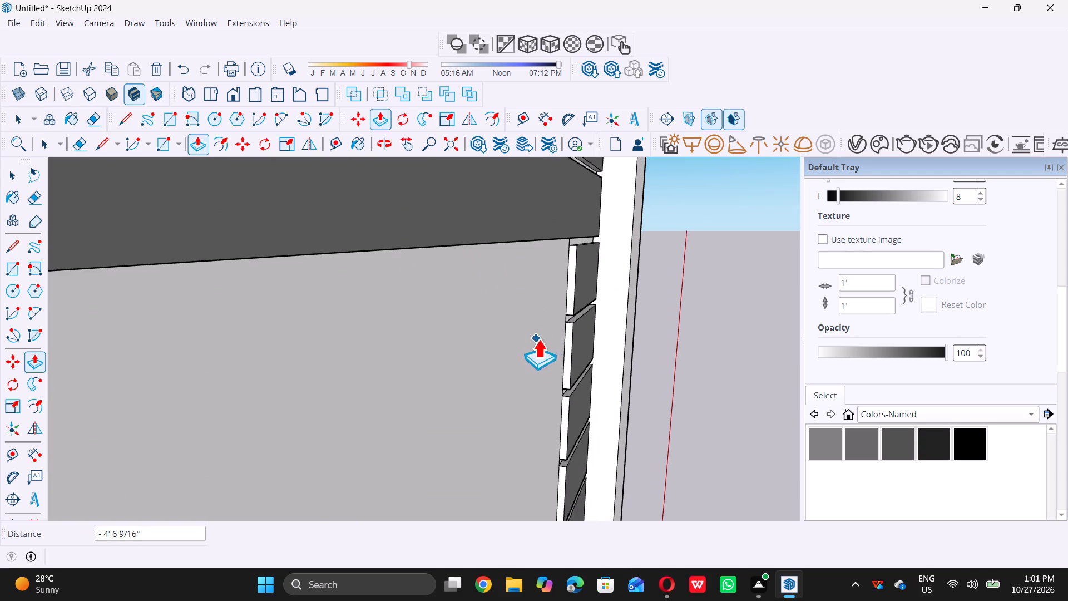
{"action": "key", "text": "space"}
Extend the third slat from the top about 4' 6 9/16" to the gray vertical strip with Push/Pull.
{"action": "scroll", "coordinate": [572, 289], "scroll_direction": "up", "scroll_amount": 6}
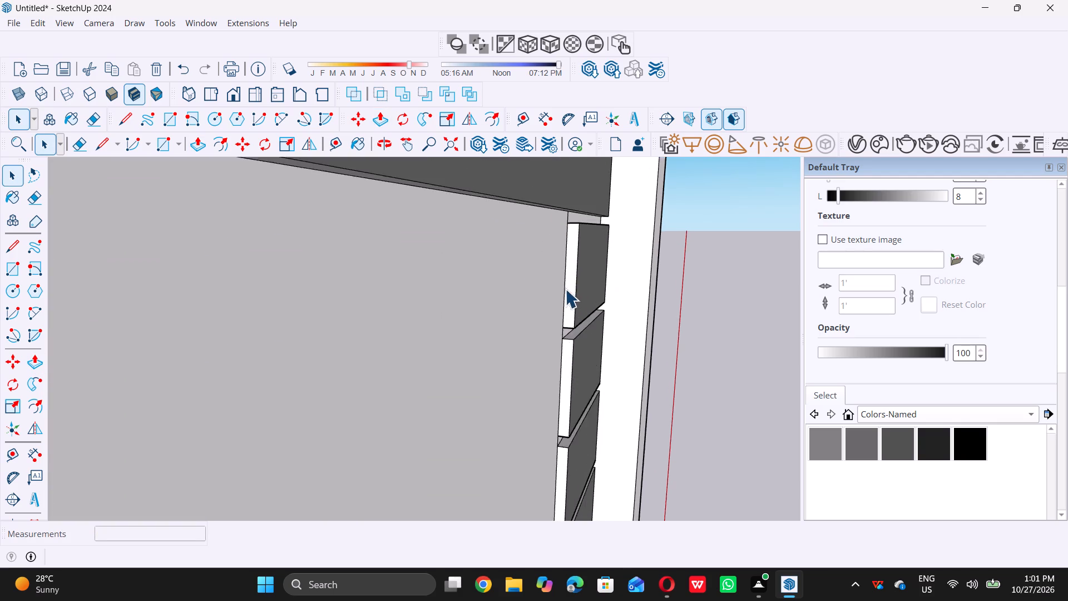
{"action": "scroll", "coordinate": [565, 289], "scroll_direction": "up", "scroll_amount": 2}
{"action": "triple_click", "coordinate": [572, 291]}
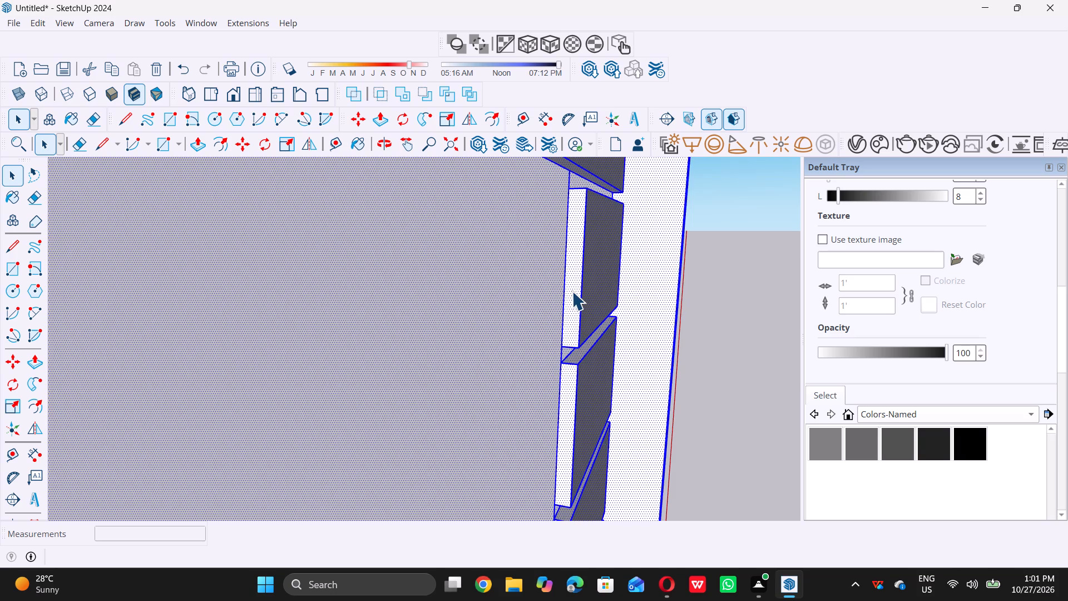
{"action": "double_click", "coordinate": [764, 278]}
{"action": "left_click", "coordinate": [573, 280]}
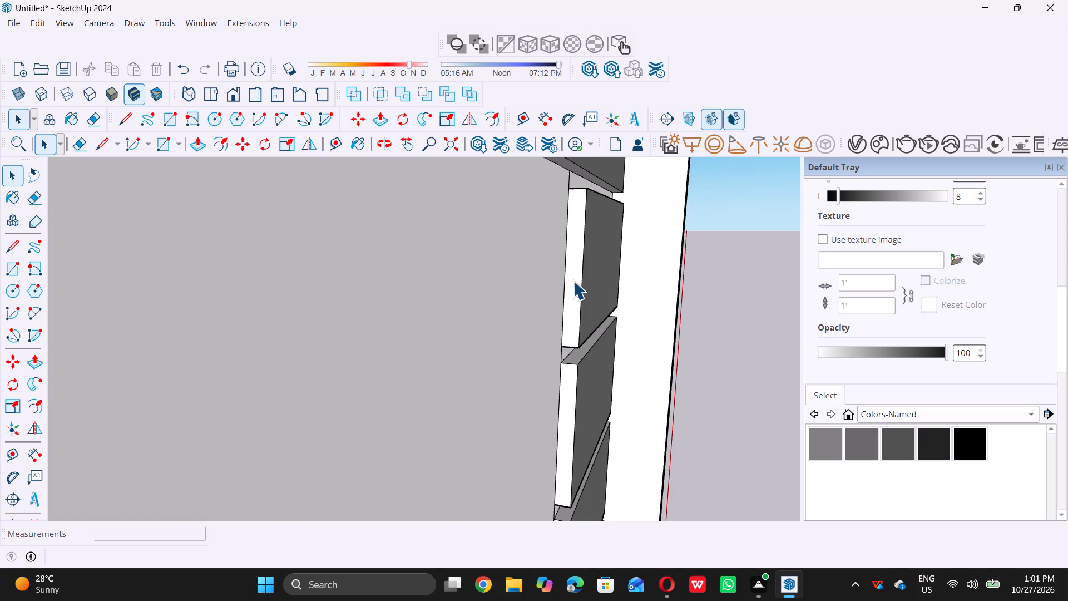
{"action": "key", "text": "p"}
{"action": "left_click", "coordinate": [573, 280]}
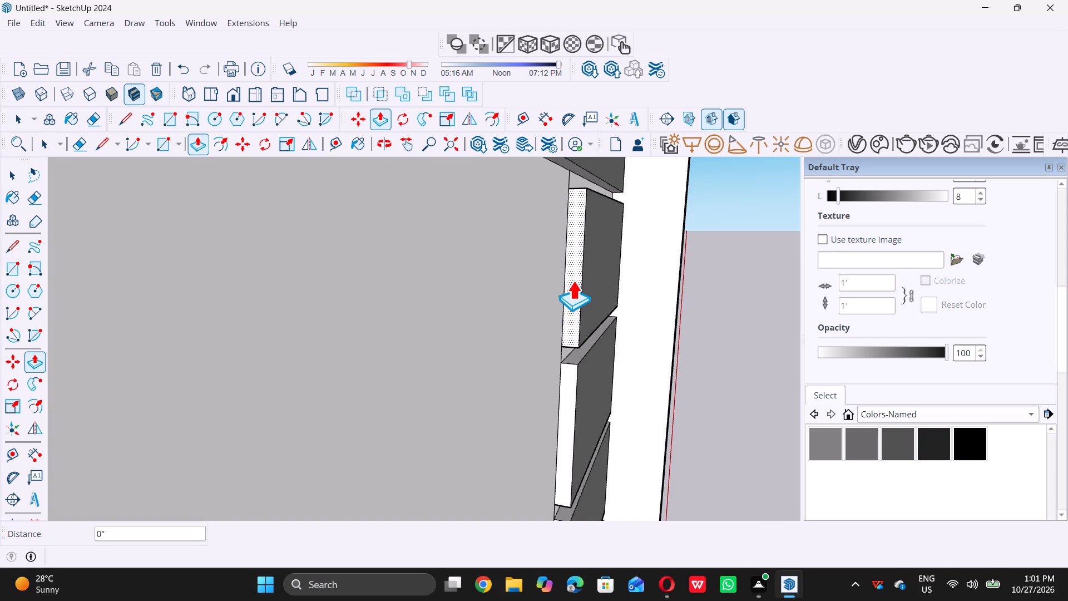
{"action": "scroll", "coordinate": [573, 280], "scroll_direction": "down", "scroll_amount": 18}
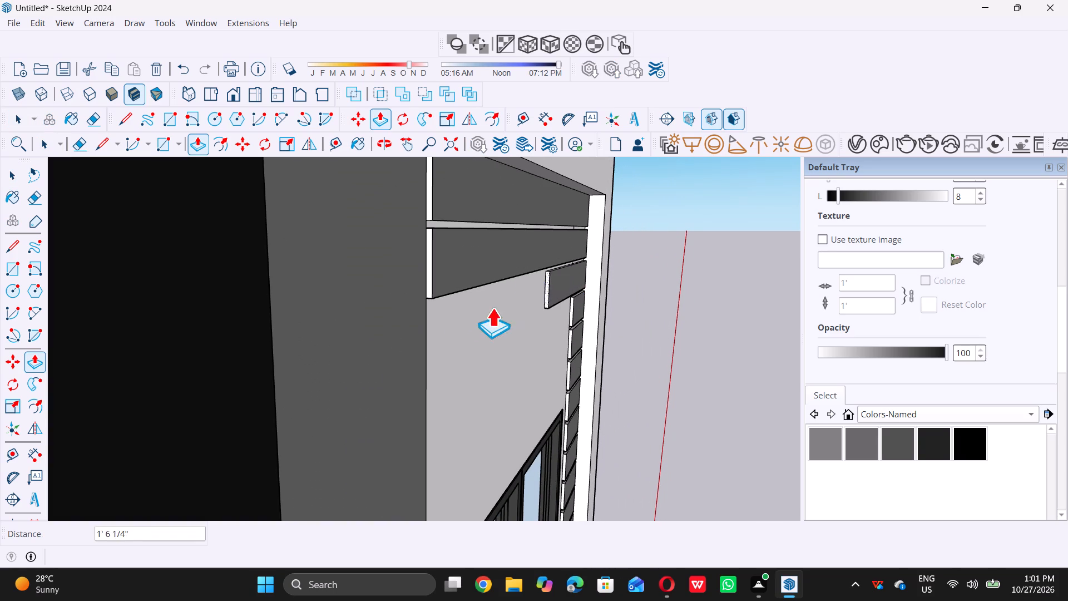
{"action": "left_click", "coordinate": [424, 332]}
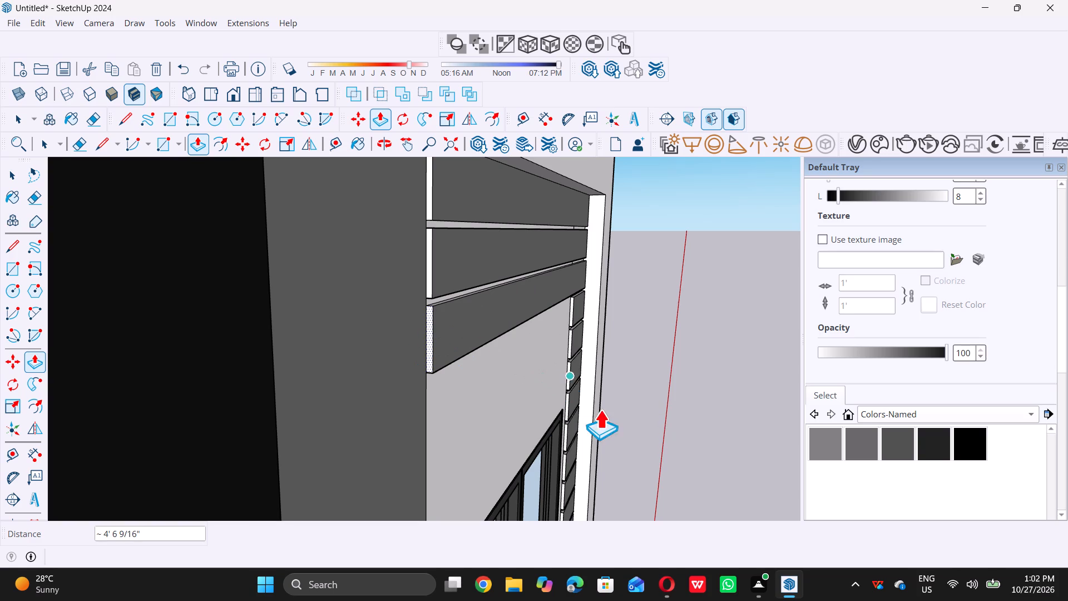
{"action": "key", "text": "space"}
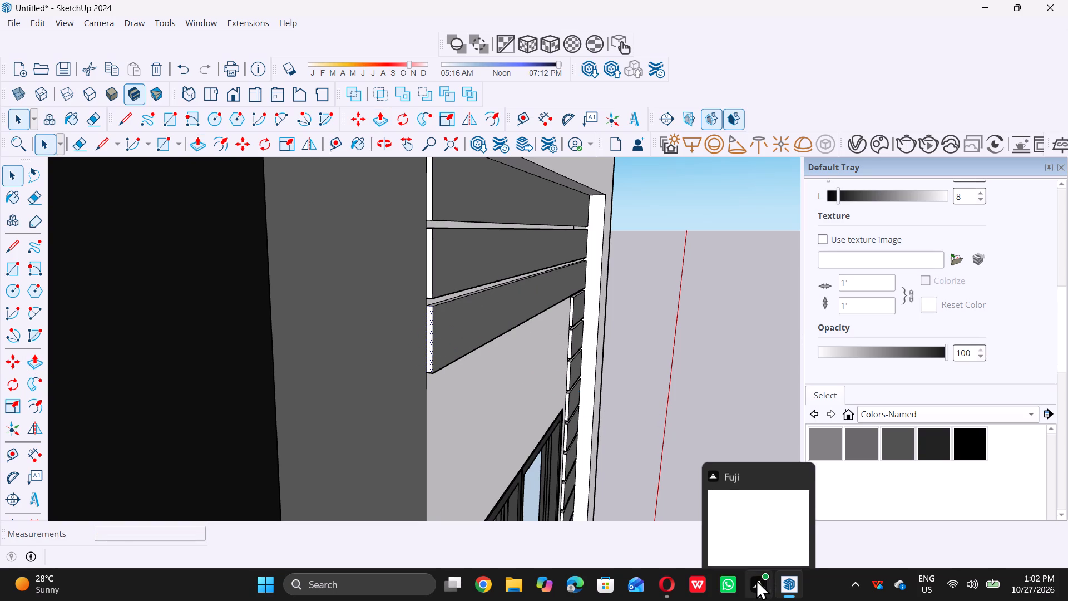
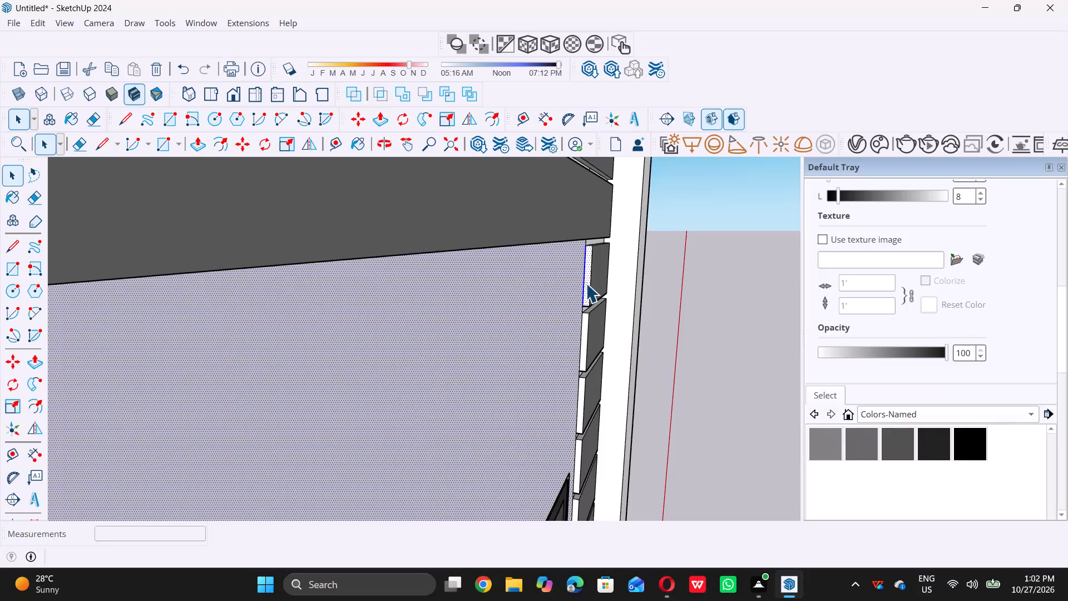
Extend the fourth tower slat from the top about 4' 6 9/16" to the gray vertical strip with Push/Pull.
{"action": "left_click", "coordinate": [733, 302]}
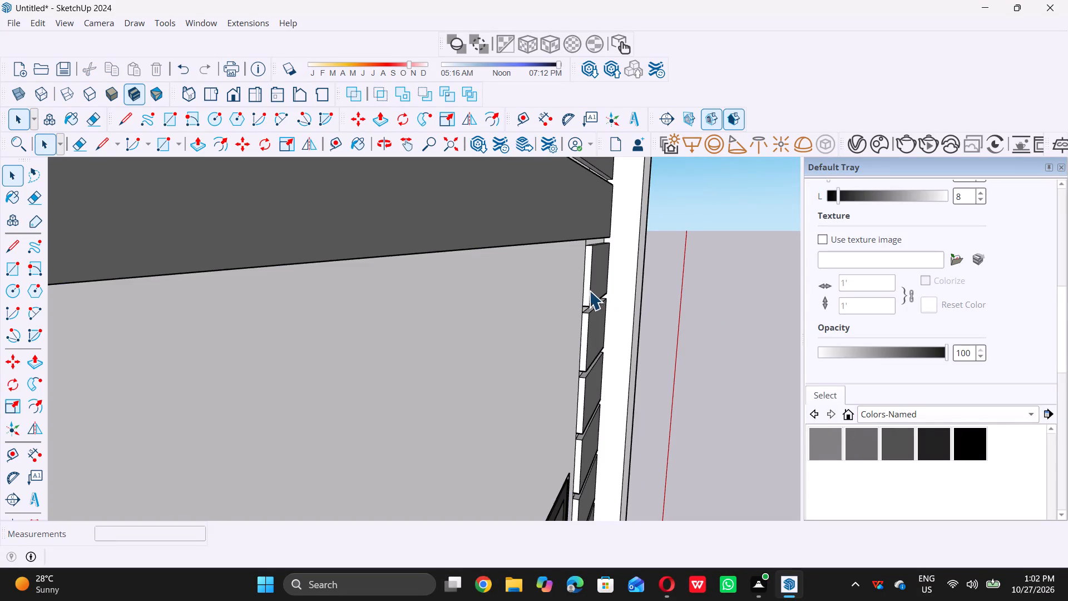
{"action": "left_click", "coordinate": [586, 289]}
{"action": "key", "text": "p"}
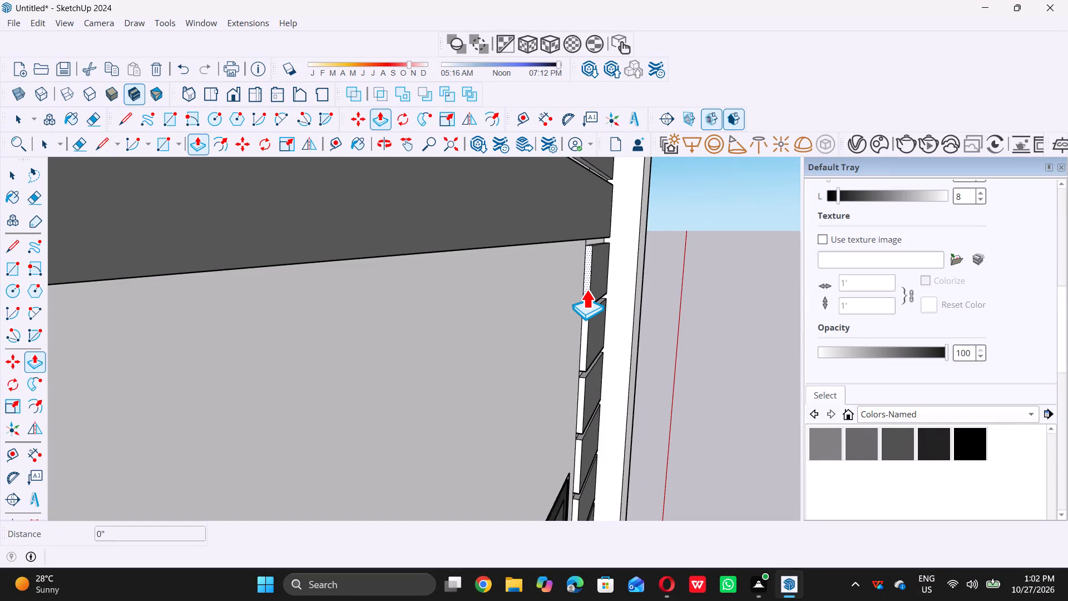
{"action": "left_click", "coordinate": [586, 289]}
{"action": "scroll", "coordinate": [585, 288], "scroll_direction": "down", "scroll_amount": 8}
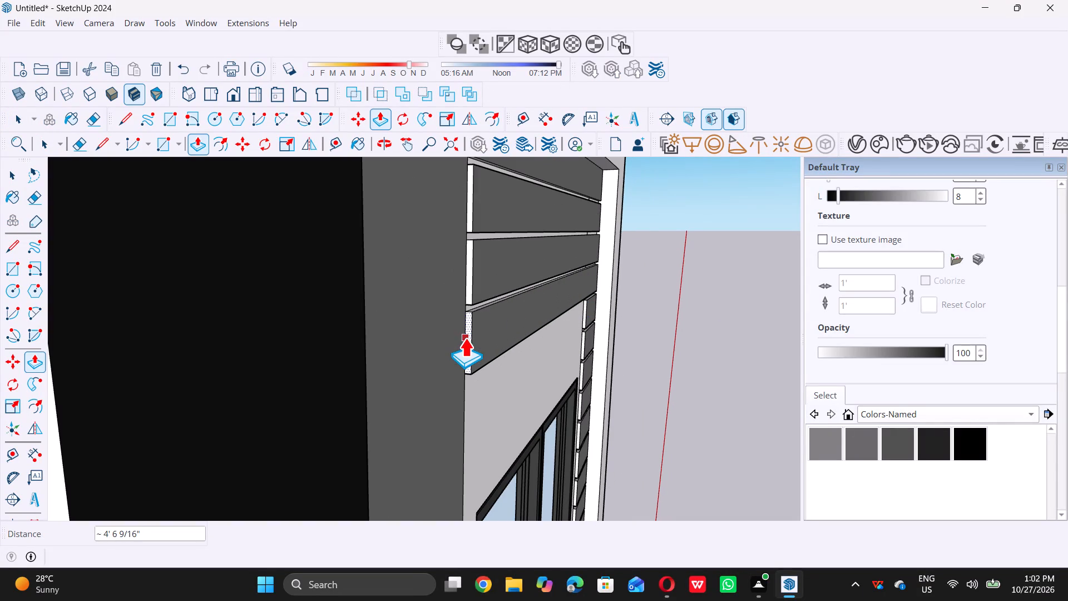
{"action": "double_click", "coordinate": [464, 338]}
{"action": "key", "text": "space"}
Extend the fifth tower slat from the top about 4' 6 9/16" to the gray vertical strip with Push/Pull.
{"action": "scroll", "coordinate": [575, 345], "scroll_direction": "up", "scroll_amount": 5}
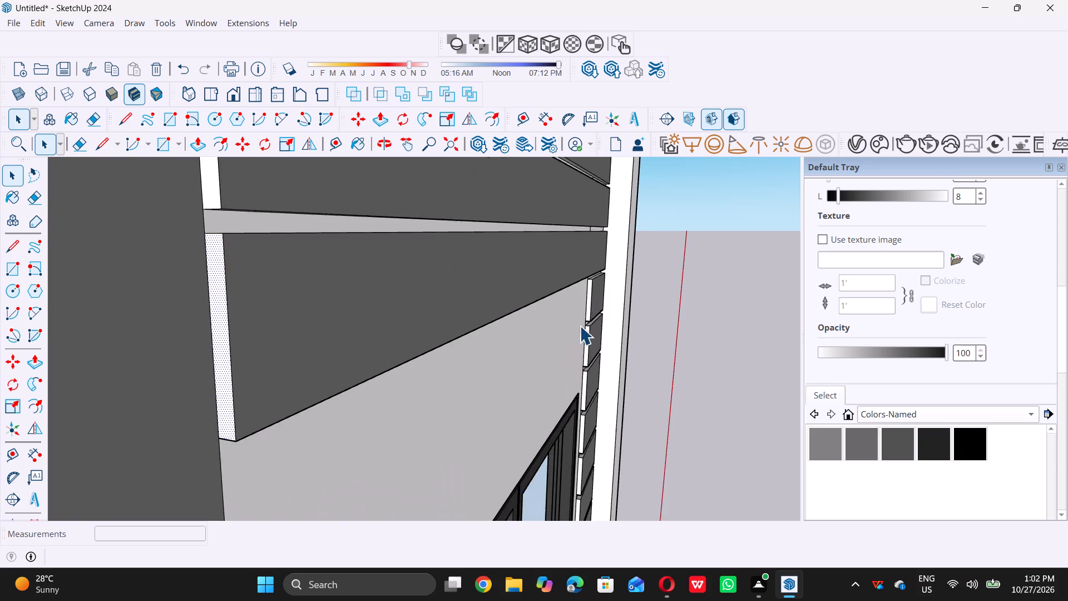
{"action": "scroll", "coordinate": [580, 326], "scroll_direction": "up", "scroll_amount": 3}
{"action": "triple_click", "coordinate": [590, 302]}
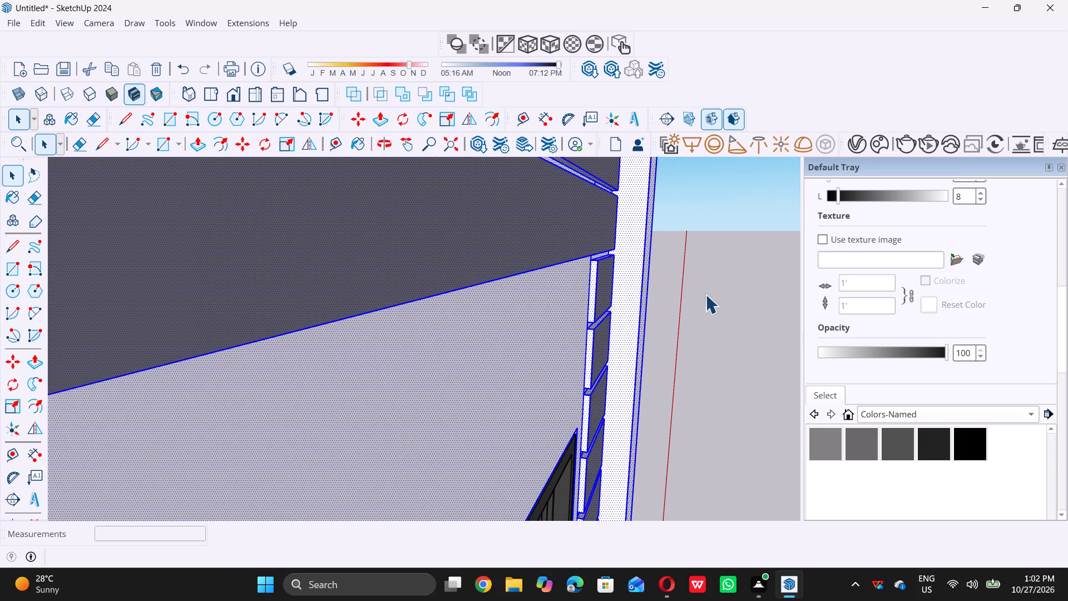
{"action": "left_click", "coordinate": [708, 294]}
{"action": "scroll", "coordinate": [596, 309], "scroll_direction": "up", "scroll_amount": 5}
{"action": "double_click", "coordinate": [589, 299]}
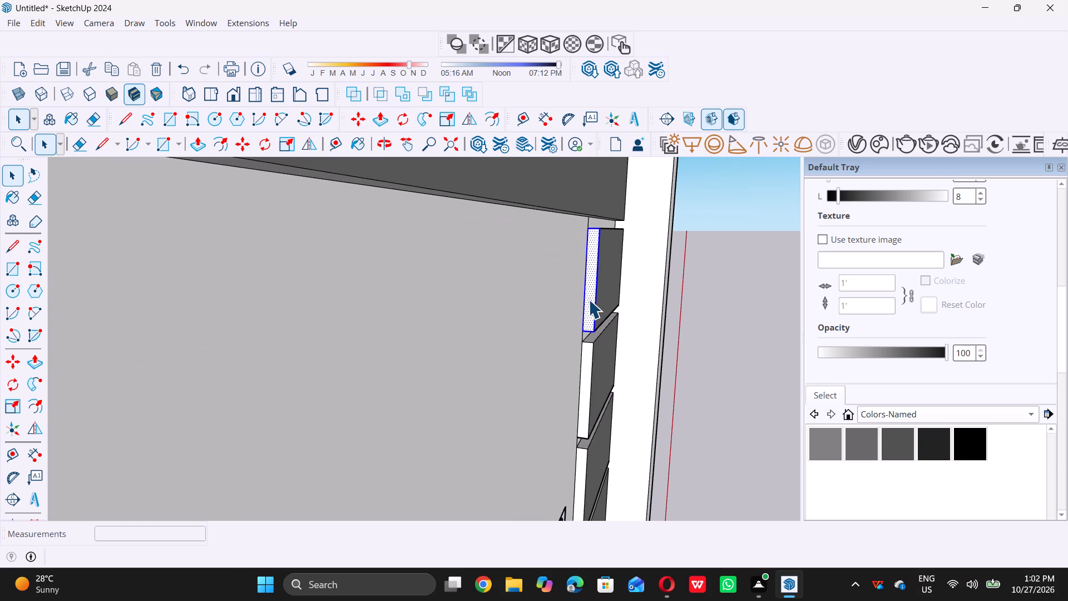
{"action": "key", "text": "p"}
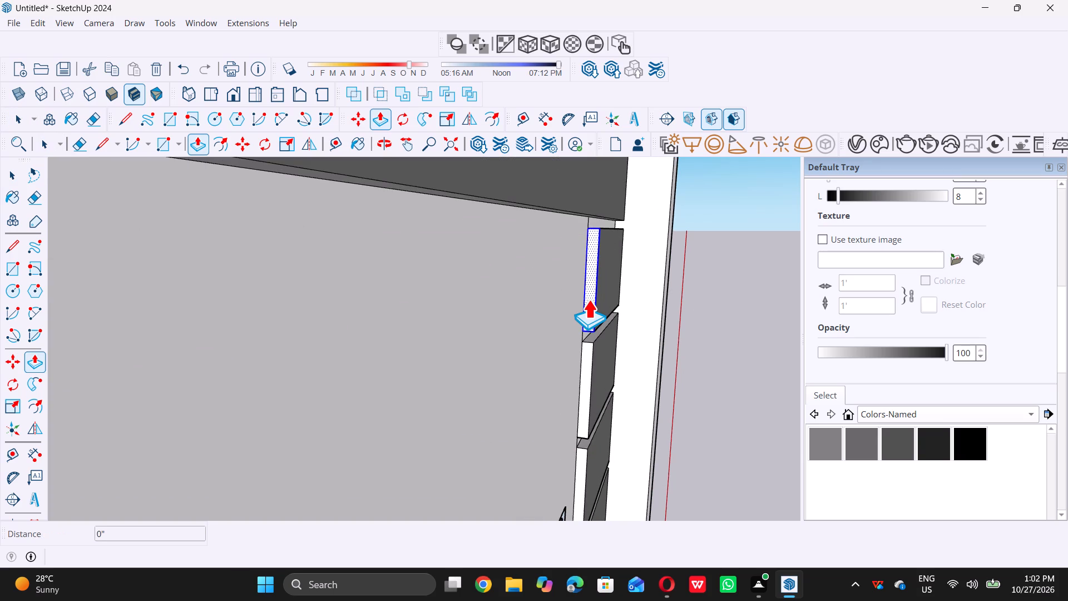
{"action": "left_click", "coordinate": [589, 299]}
{"action": "scroll", "coordinate": [589, 299], "scroll_direction": "down", "scroll_amount": 13}
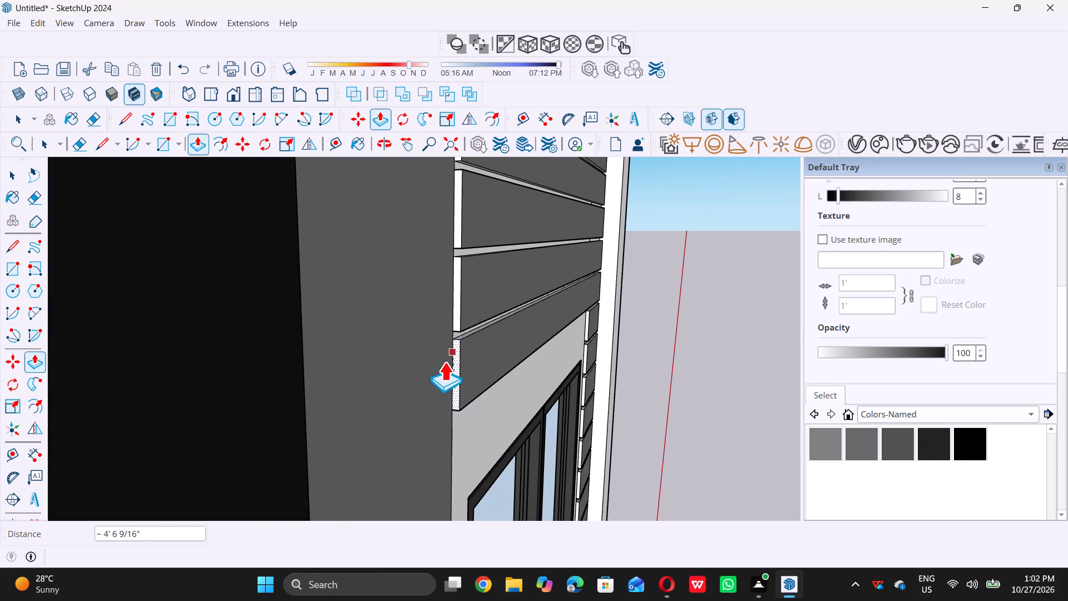
{"action": "left_click", "coordinate": [439, 364]}
{"action": "scroll", "coordinate": [447, 341], "scroll_direction": "down", "scroll_amount": 5}
{"action": "scroll", "coordinate": [511, 363], "scroll_direction": "up", "scroll_amount": 9}
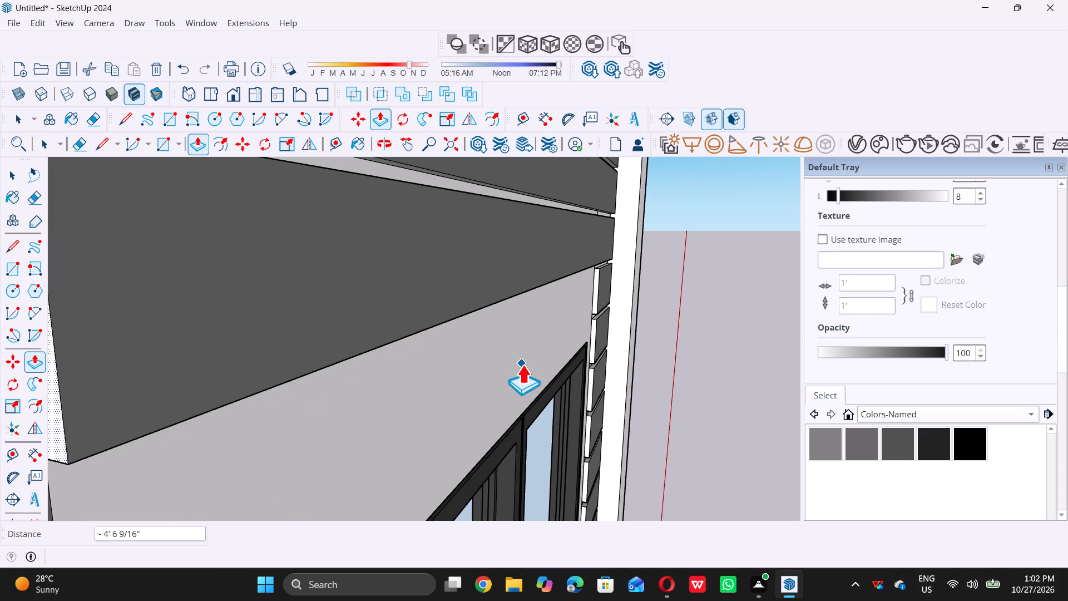
{"action": "key", "text": "space"}
Push/Pull the end face of the sixth slat, just above the tower window, about 4' 6 9/16" to the gray vertical strip.
{"action": "scroll", "coordinate": [568, 323], "scroll_direction": "up", "scroll_amount": 8}
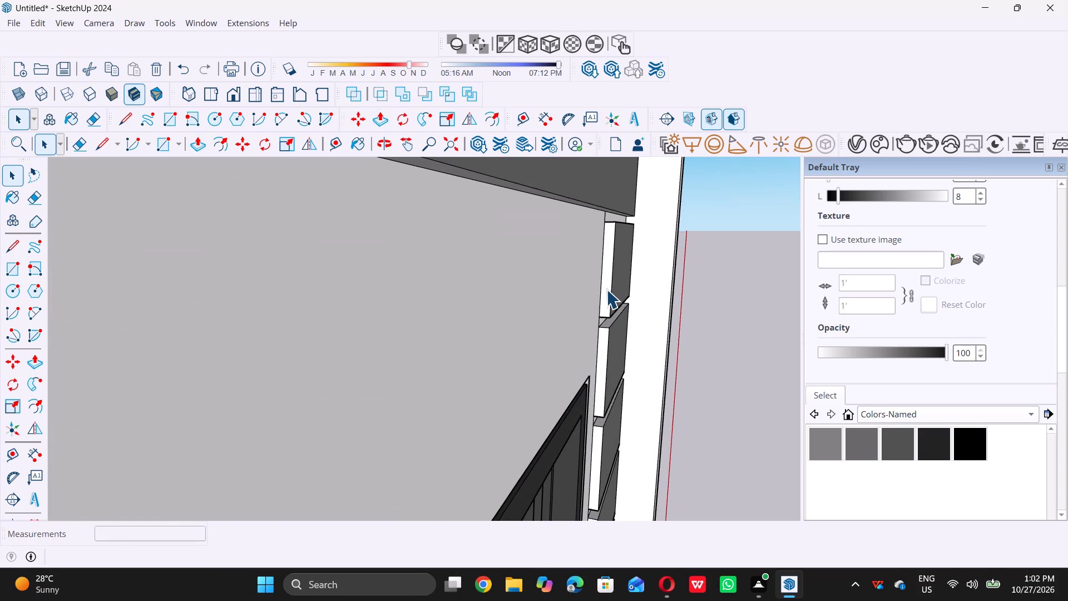
{"action": "left_click", "coordinate": [605, 288]}
{"action": "key", "text": "p"}
{"action": "left_click", "coordinate": [605, 288]}
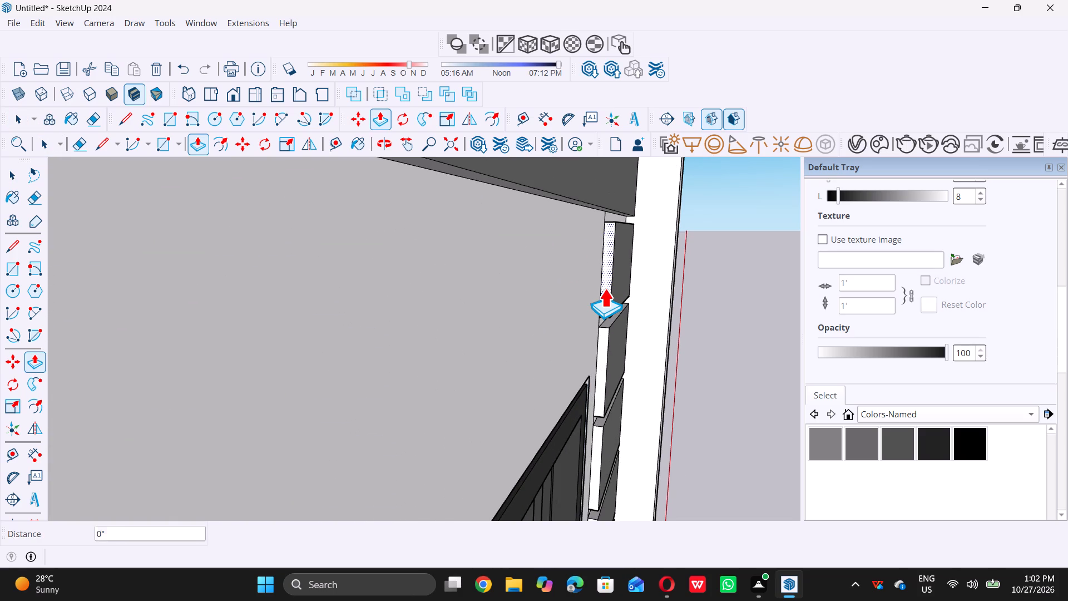
{"action": "scroll", "coordinate": [605, 288], "scroll_direction": "down", "scroll_amount": 13}
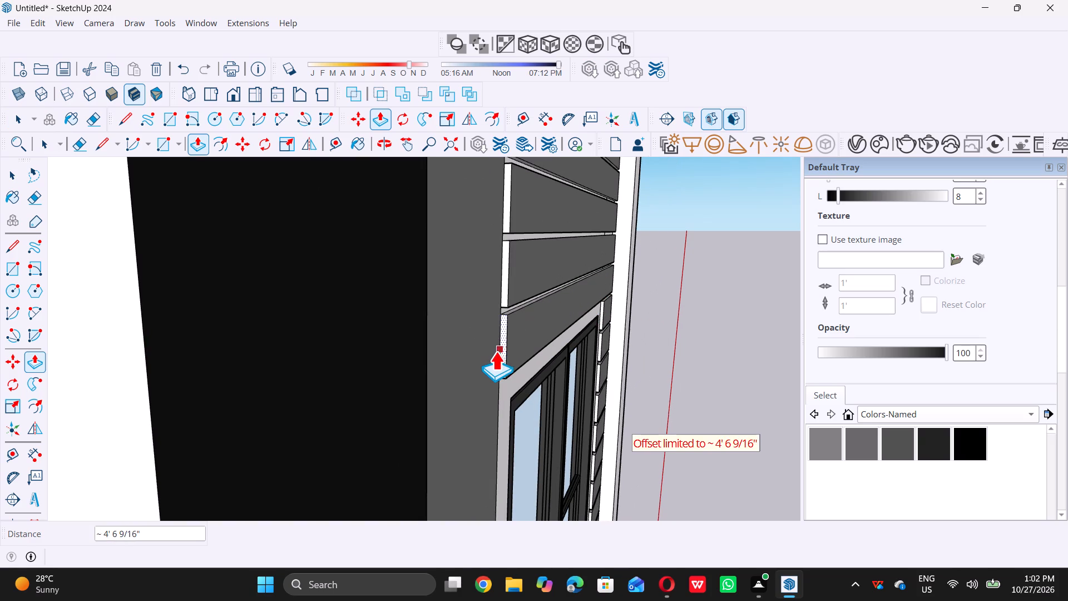
{"action": "left_click", "coordinate": [496, 351]}
{"action": "key", "text": "space"}
Examine the extended slats above the tower window and the whole front facade of the house.
{"action": "scroll", "coordinate": [547, 324], "scroll_direction": "down", "scroll_amount": 6}
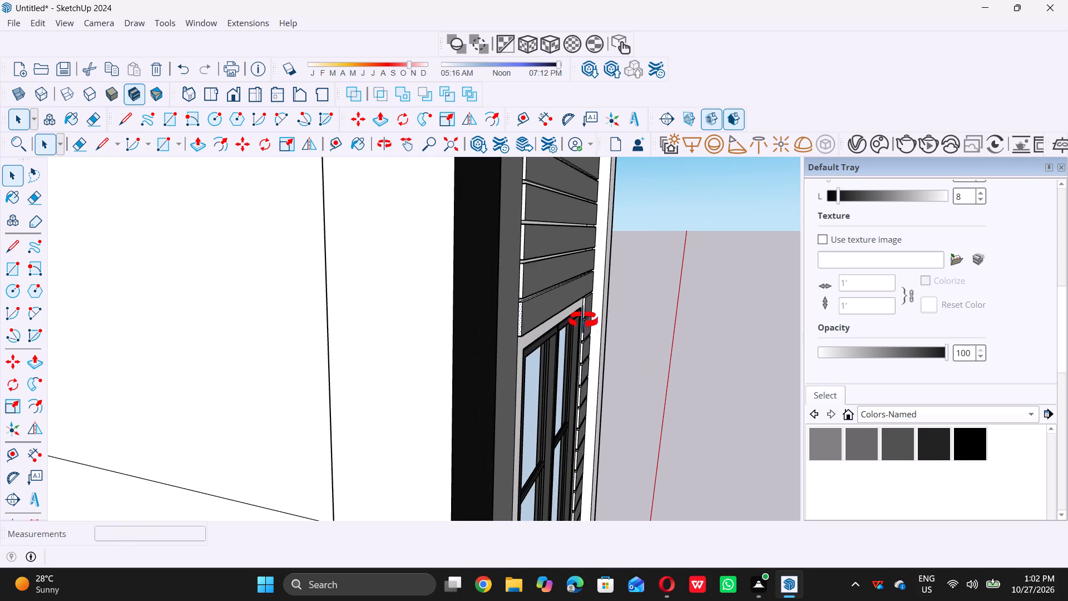
{"action": "middle_click_drag", "start_coordinate": [583, 320], "coordinate": [336, 298]}
{"action": "scroll", "coordinate": [382, 295], "scroll_direction": "up", "scroll_amount": 1}
{"action": "scroll", "coordinate": [388, 295], "scroll_direction": "down", "scroll_amount": 7}
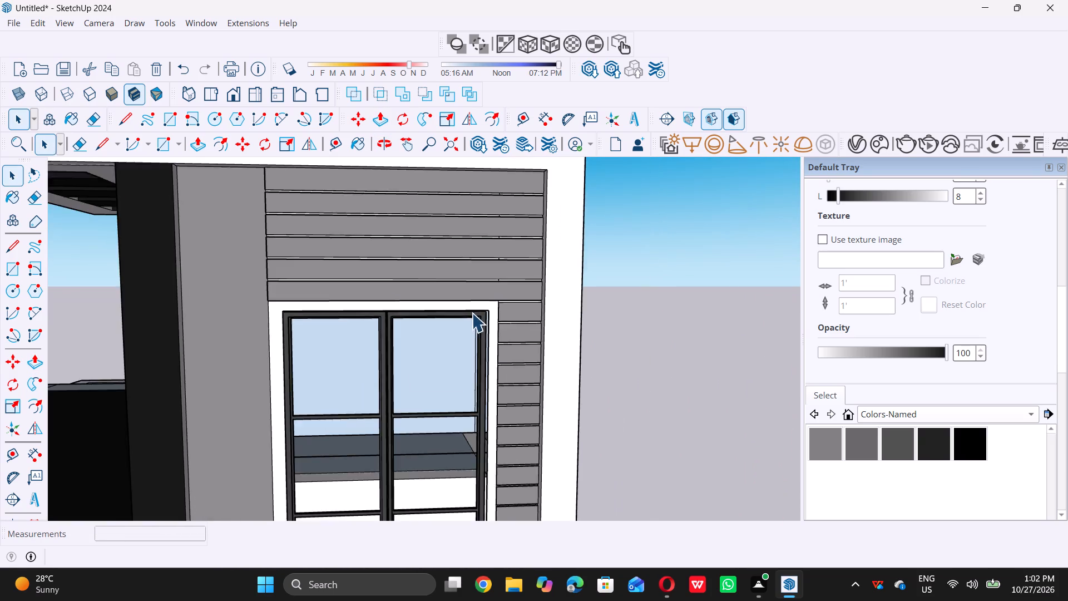
{"action": "scroll", "coordinate": [472, 313], "scroll_direction": "down", "scroll_amount": 3}
{"action": "middle_click_drag", "start_coordinate": [478, 344], "coordinate": [459, 338]}
{"action": "key", "text": "space"}
{"action": "scroll", "coordinate": [501, 376], "scroll_direction": "down", "scroll_amount": 5}
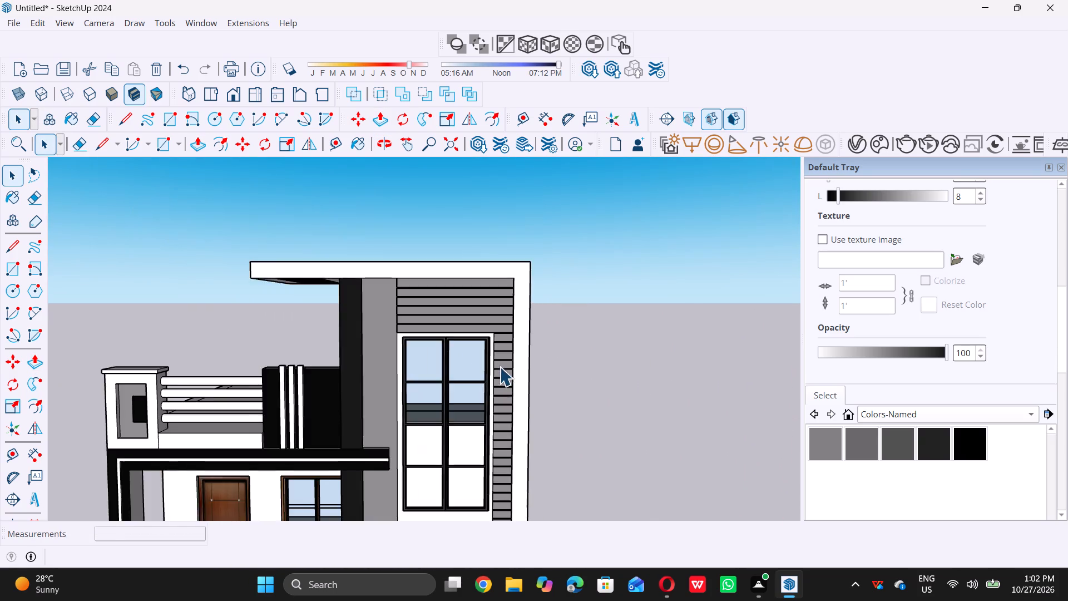
{"action": "scroll", "coordinate": [500, 367], "scroll_direction": "down", "scroll_amount": 4}
{"action": "middle_click_drag", "start_coordinate": [493, 371], "coordinate": [472, 338]}
{"action": "scroll", "coordinate": [472, 338], "scroll_direction": "down", "scroll_amount": 5}
{"action": "middle_click_drag", "start_coordinate": [461, 358], "coordinate": [476, 354]}
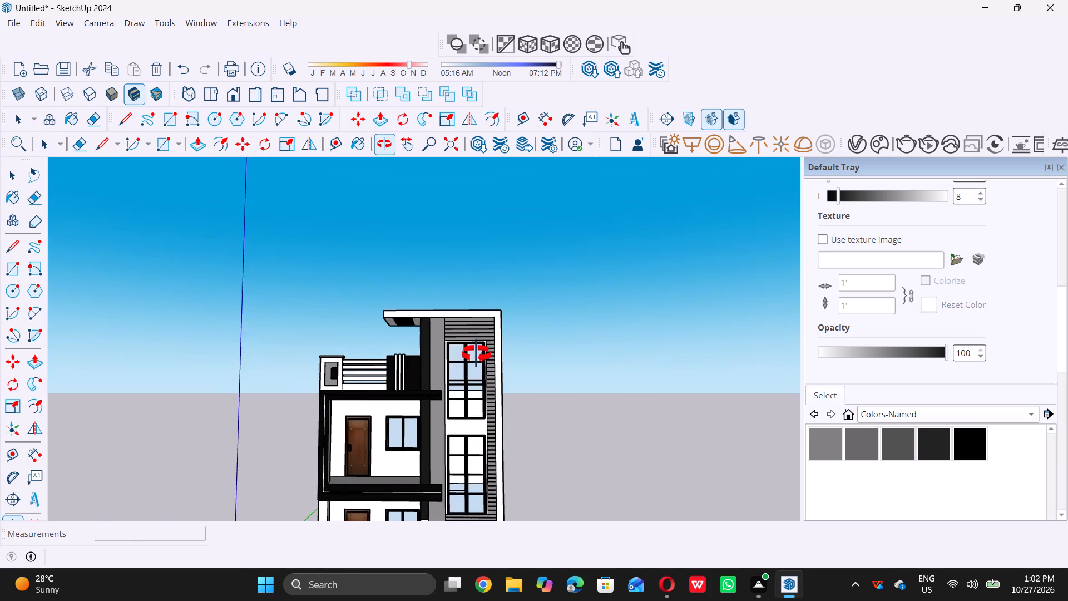
{"action": "middle_click_drag", "start_coordinate": [476, 354], "coordinate": [469, 355]}
{"action": "scroll", "coordinate": [469, 355], "scroll_direction": "down", "scroll_amount": 5}
{"action": "middle_click_drag", "start_coordinate": [471, 354], "coordinate": [468, 366]}
{"action": "scroll", "coordinate": [482, 434], "scroll_direction": "up", "scroll_amount": 3}
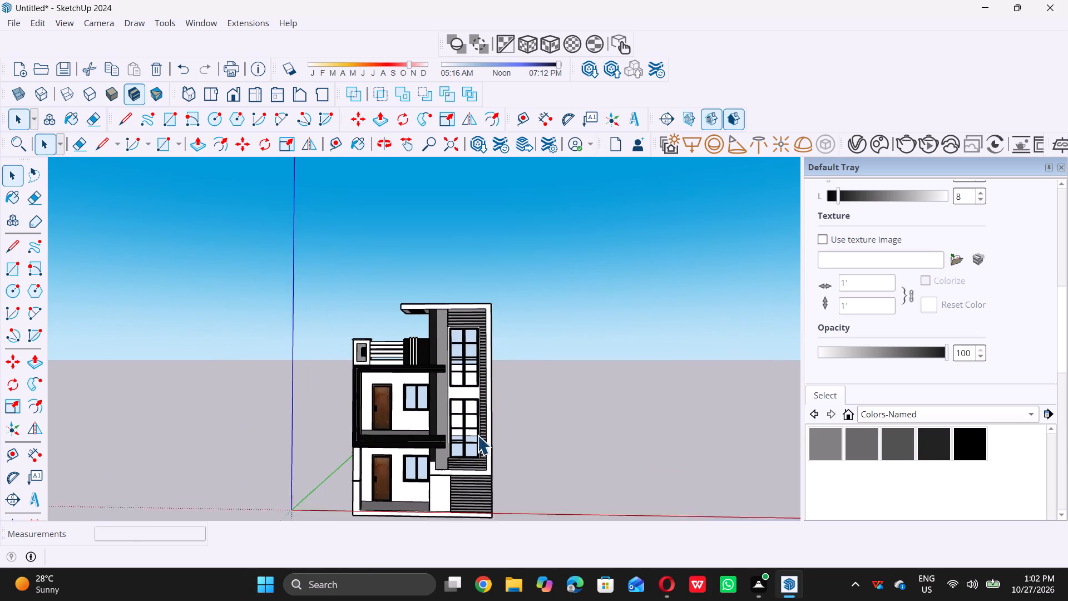
{"action": "scroll", "coordinate": [451, 380], "scroll_direction": "down", "scroll_amount": 3}
{"action": "middle_click_drag", "start_coordinate": [461, 379], "coordinate": [478, 368]}
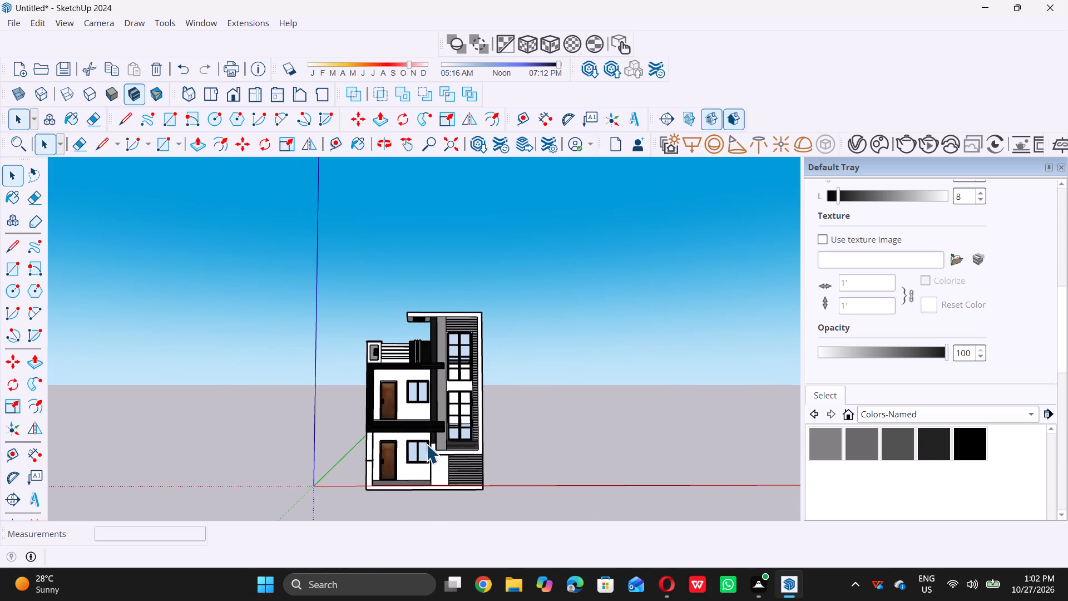
{"action": "middle_click_drag", "start_coordinate": [426, 444], "coordinate": [427, 432]}
{"action": "scroll", "coordinate": [432, 470], "scroll_direction": "up", "scroll_amount": 5}
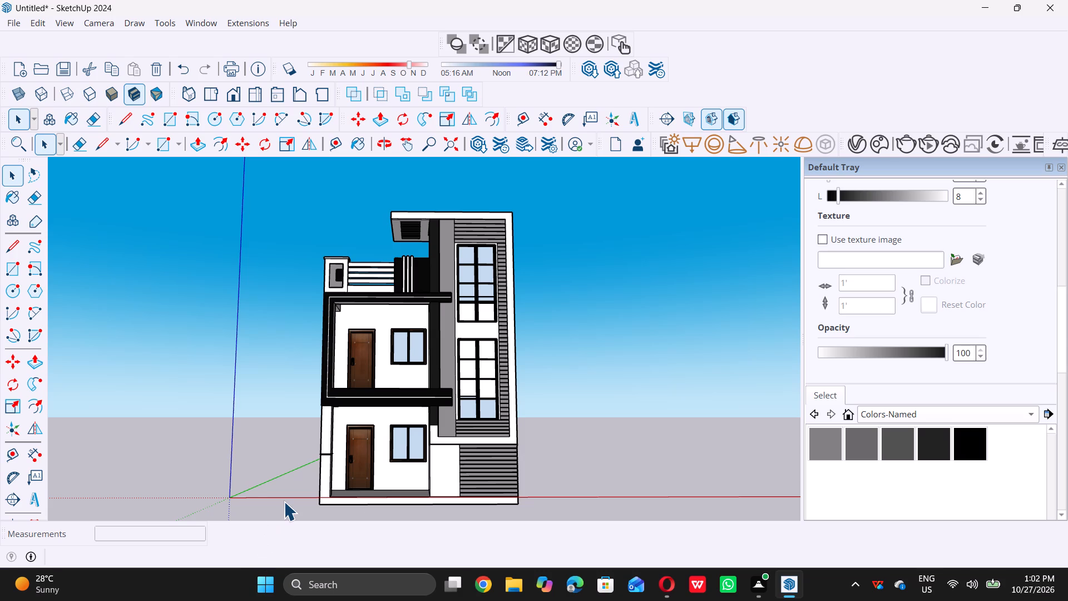
Draw an upright rectangle about 1' 2 9/16" by 3 15/16" on the ground-floor porch column's front face, below its horizontal band.
{"action": "scroll", "coordinate": [279, 516], "scroll_direction": "up", "scroll_amount": 6}
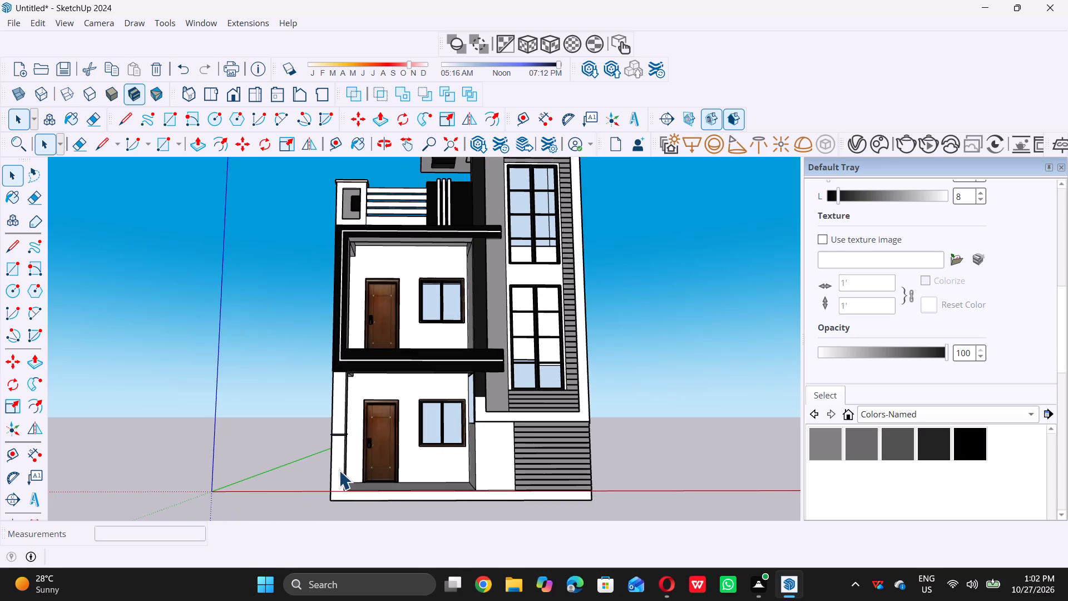
{"action": "scroll", "coordinate": [334, 467], "scroll_direction": "up", "scroll_amount": 1}
{"action": "middle_click_drag", "start_coordinate": [334, 464], "coordinate": [350, 452]}
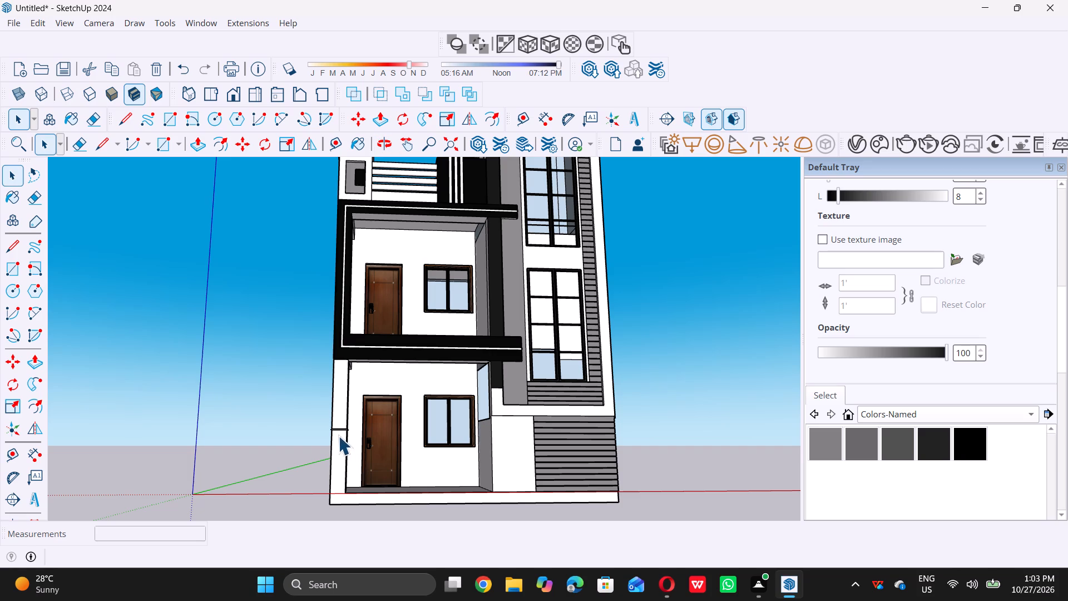
{"action": "scroll", "coordinate": [335, 436], "scroll_direction": "up", "scroll_amount": 5}
{"action": "scroll", "coordinate": [337, 437], "scroll_direction": "down", "scroll_amount": 6}
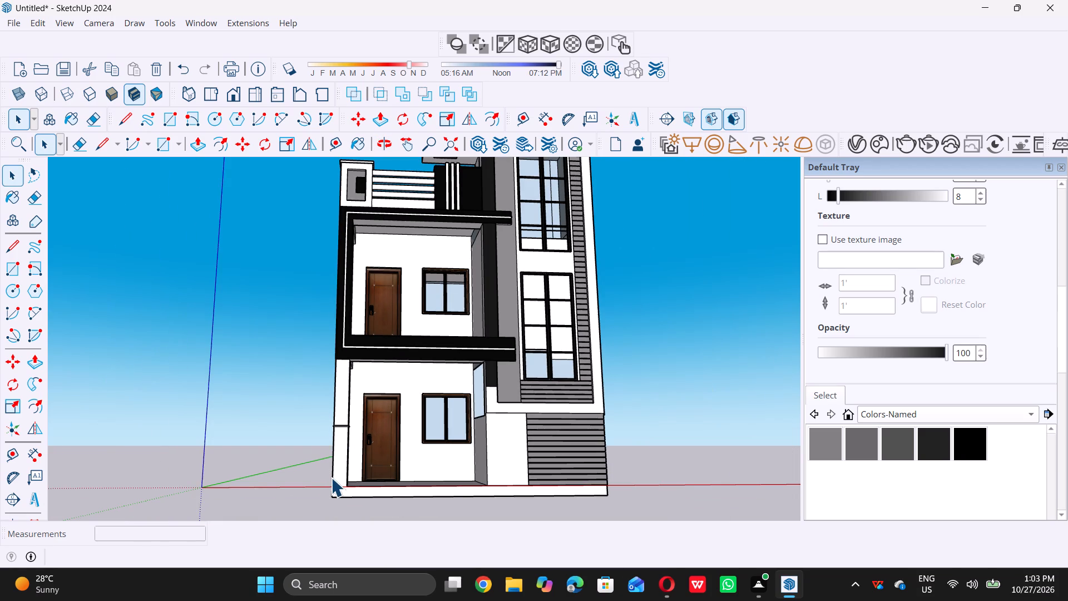
{"action": "scroll", "coordinate": [338, 486], "scroll_direction": "up", "scroll_amount": 5}
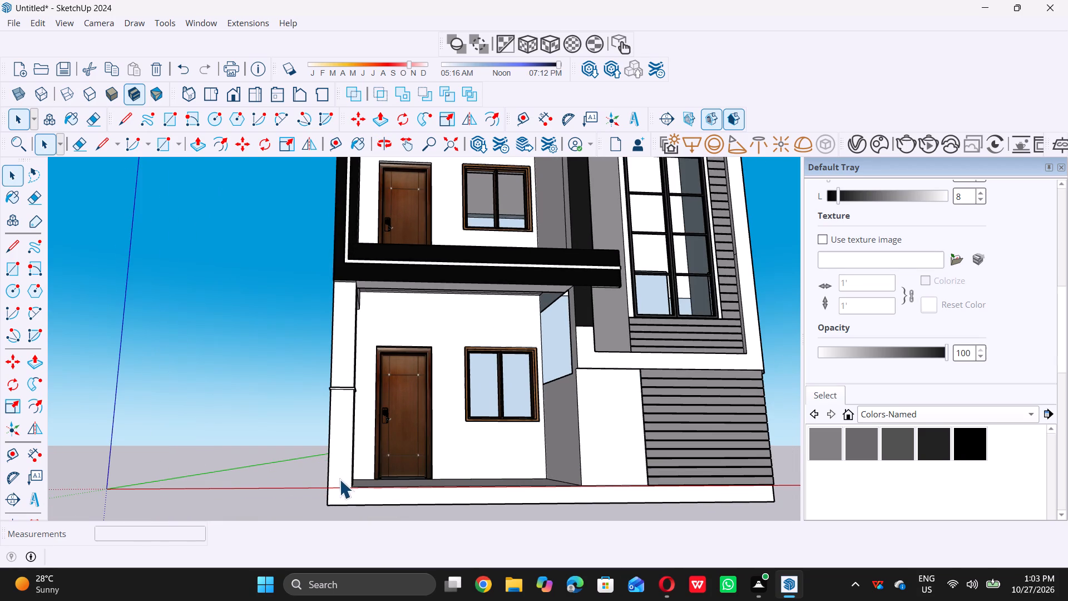
{"action": "scroll", "coordinate": [339, 456], "scroll_direction": "up", "scroll_amount": 6}
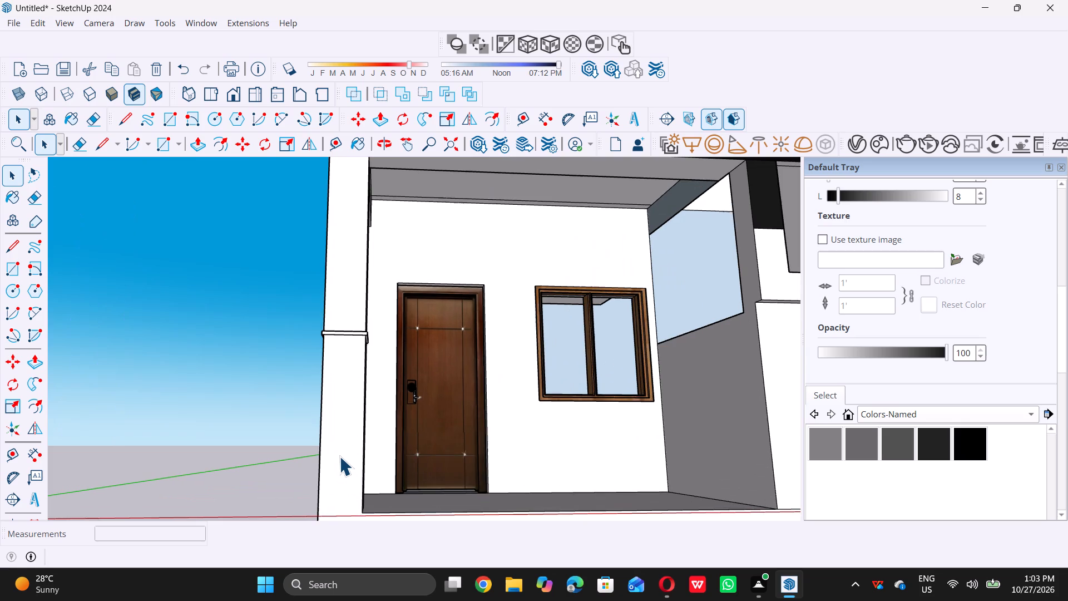
{"action": "scroll", "coordinate": [339, 456], "scroll_direction": "up", "scroll_amount": 2}
{"action": "key", "text": "r"}
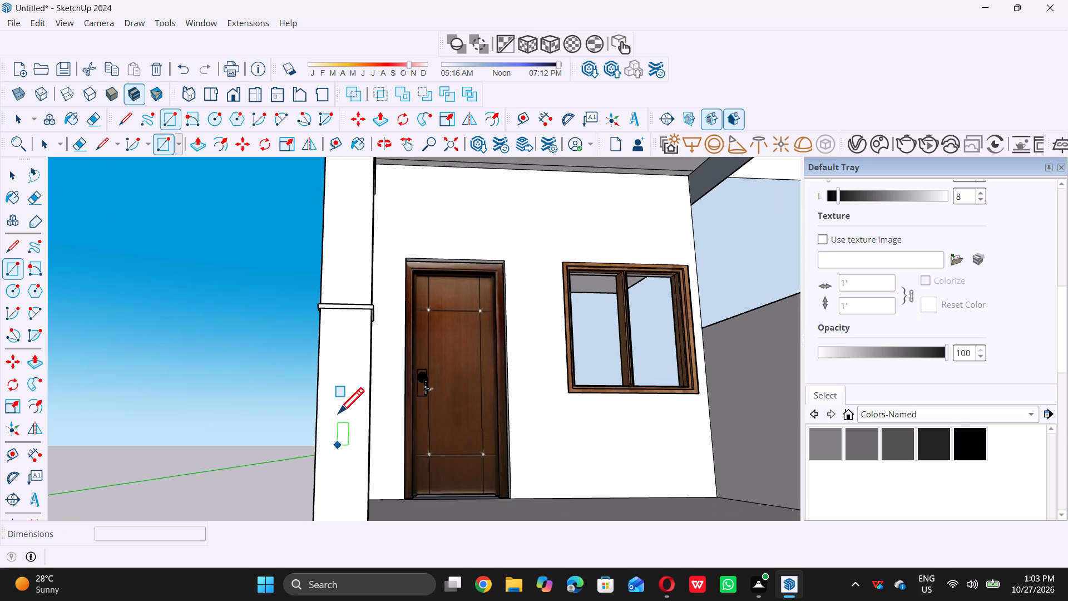
{"action": "double_click", "coordinate": [337, 373]}
{"action": "double_click", "coordinate": [353, 436]}
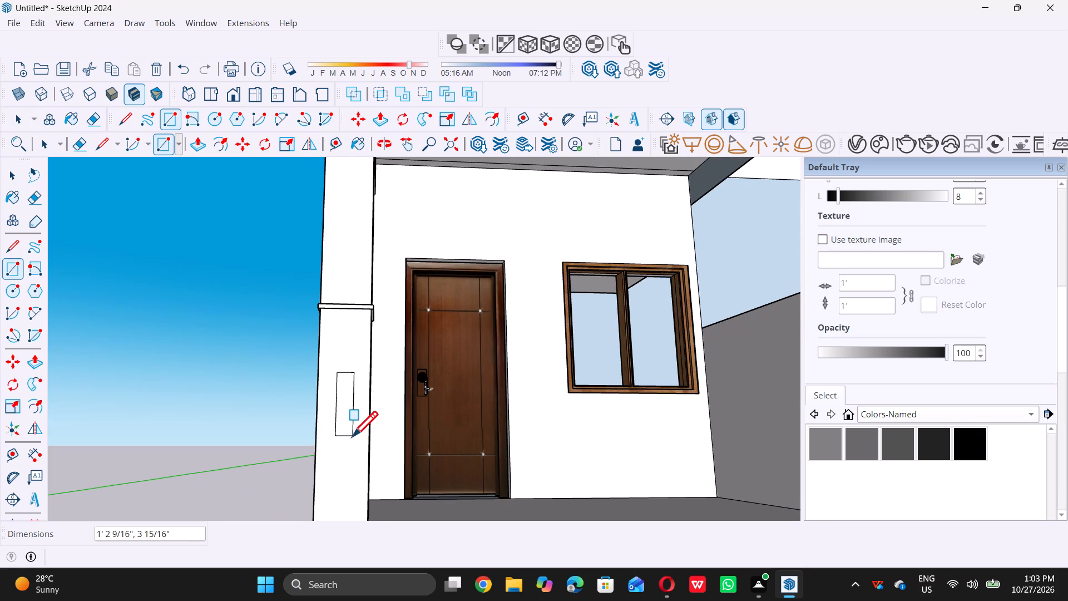
{"action": "key", "text": "space"}
Push/Pull the small rectangle on the porch column outward by 0.5".
{"action": "scroll", "coordinate": [344, 450], "scroll_direction": "down", "scroll_amount": 4}
{"action": "middle_click_drag", "start_coordinate": [305, 428], "coordinate": [505, 472]}
{"action": "scroll", "coordinate": [502, 472], "scroll_direction": "down", "scroll_amount": 1}
{"action": "scroll", "coordinate": [526, 460], "scroll_direction": "up", "scroll_amount": 6}
{"action": "left_click", "coordinate": [495, 458]}
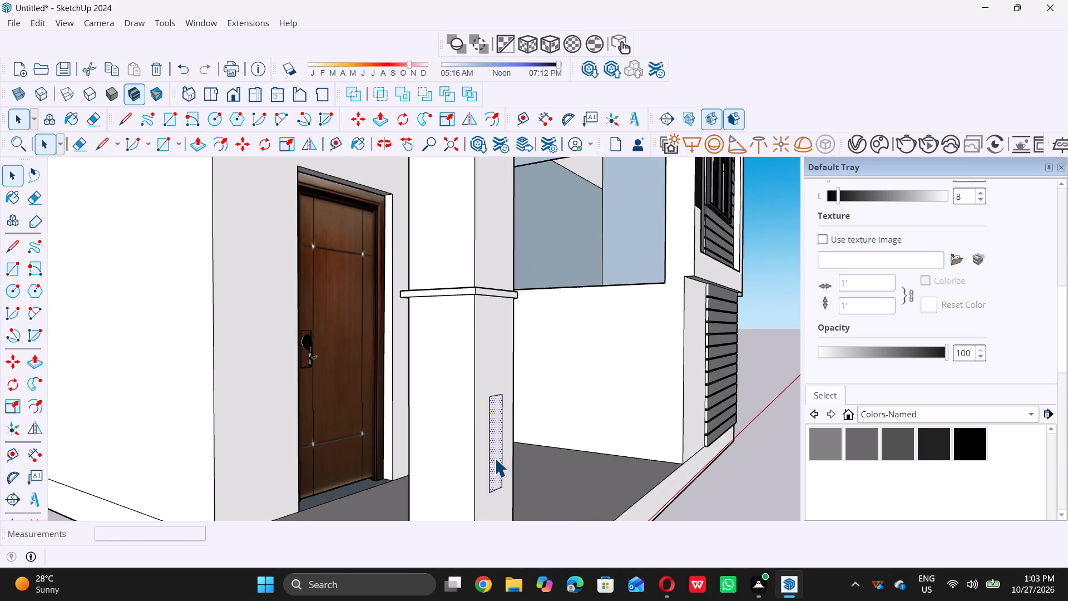
{"action": "key", "text": "p"}
{"action": "left_click", "coordinate": [495, 458]}
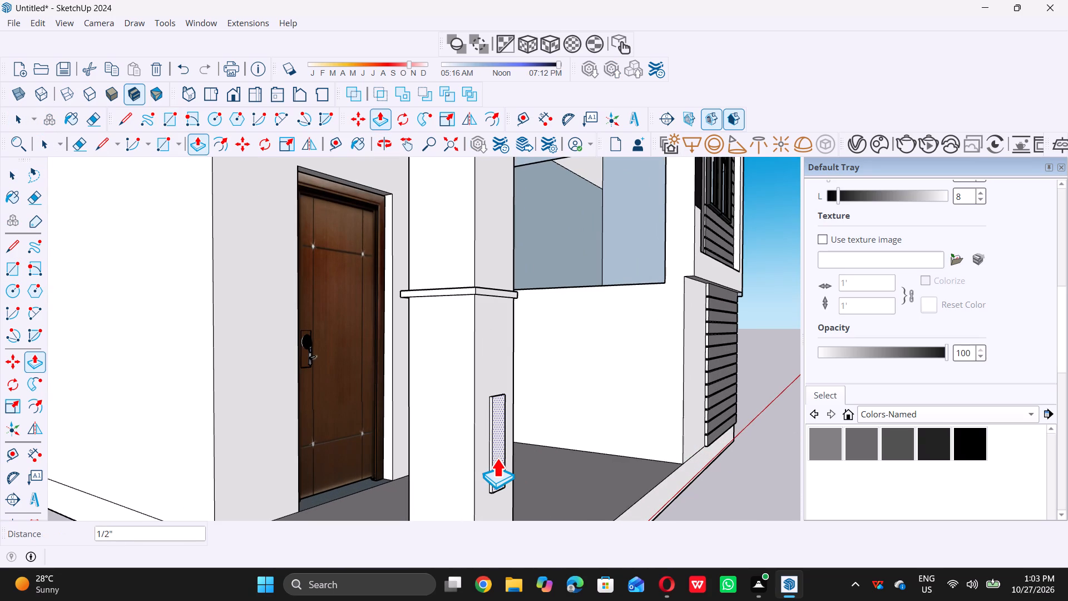
{"action": "type", "text": "0.5"}
{"action": "key", "text": "shift+quotedbl"}
{"action": "key", "text": "Return"}
{"action": "key", "text": "space"}
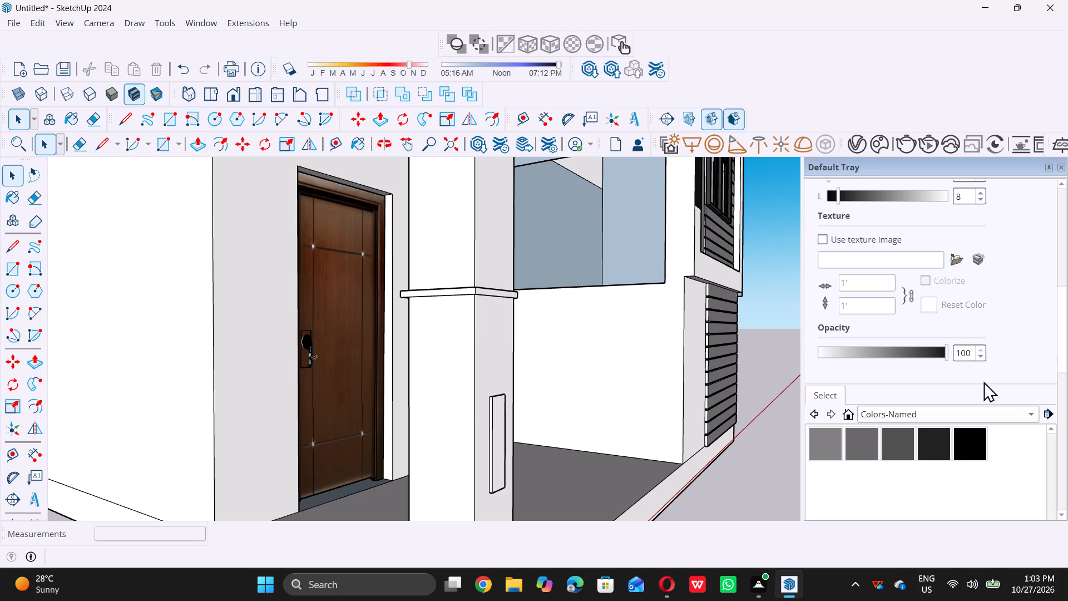
Paint the porch column panel's front face, one side edge and top edge with the near-black gray (L 13) from Colors-Named.
{"action": "left_click", "coordinate": [936, 447]}
{"action": "scroll", "coordinate": [524, 490], "scroll_direction": "up", "scroll_amount": 5}
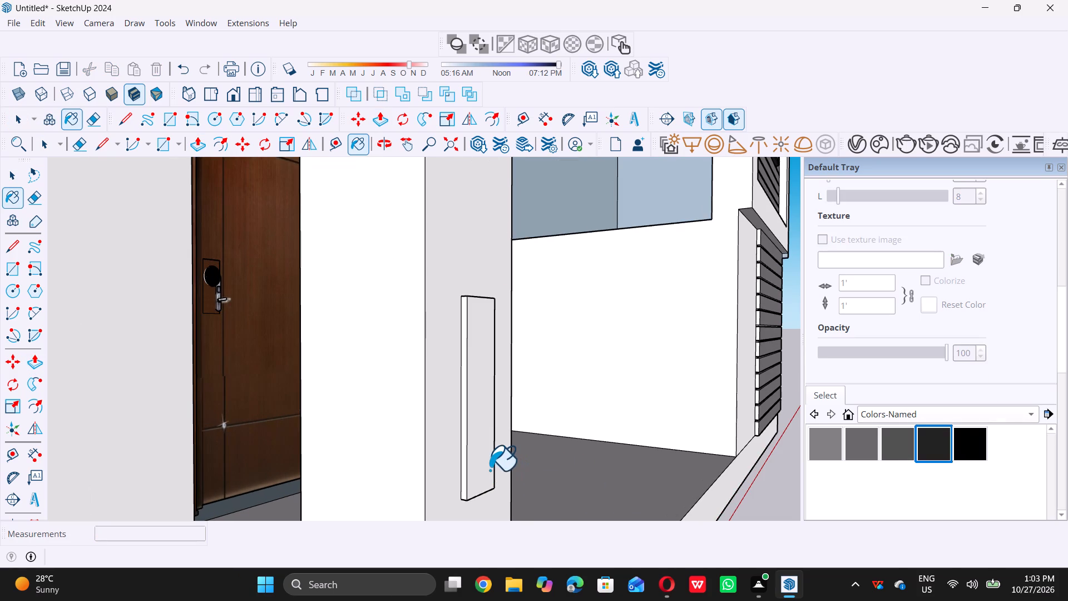
{"action": "double_click", "coordinate": [481, 464]}
{"action": "scroll", "coordinate": [464, 439], "scroll_direction": "up", "scroll_amount": 7}
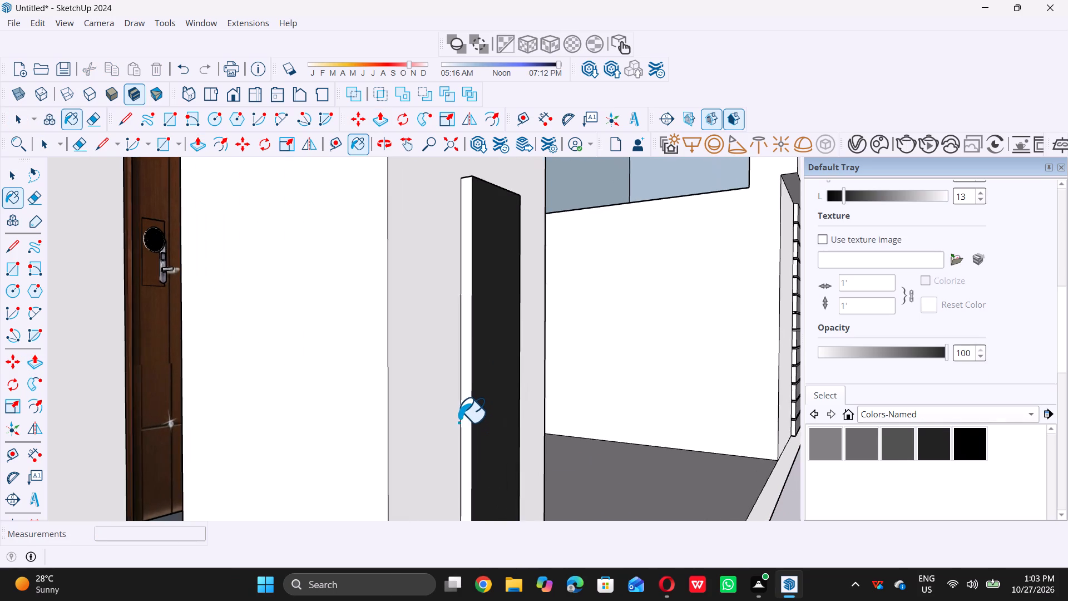
{"action": "left_click", "coordinate": [467, 413]}
{"action": "scroll", "coordinate": [468, 421], "scroll_direction": "down", "scroll_amount": 4}
{"action": "middle_click_drag", "start_coordinate": [460, 319], "coordinate": [380, 487]}
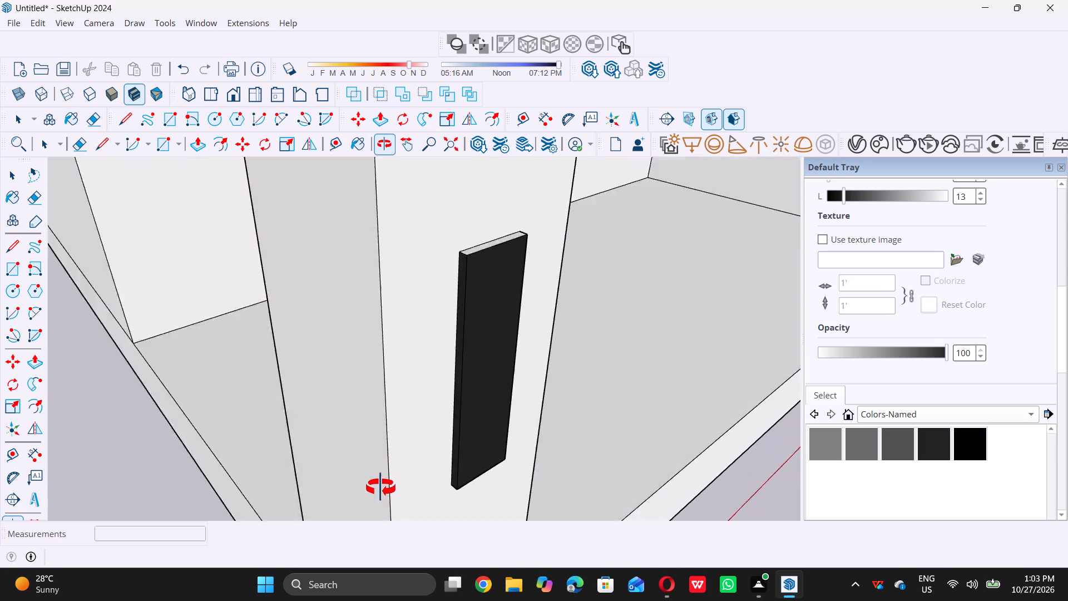
{"action": "middle_click_drag", "start_coordinate": [380, 487], "coordinate": [380, 489]}
{"action": "scroll", "coordinate": [477, 330], "scroll_direction": "up", "scroll_amount": 5}
{"action": "left_click", "coordinate": [497, 240]}
Paint the panel's remaining side edge and its underside with the same near-black gray.
{"action": "scroll", "coordinate": [495, 237], "scroll_direction": "down", "scroll_amount": 6}
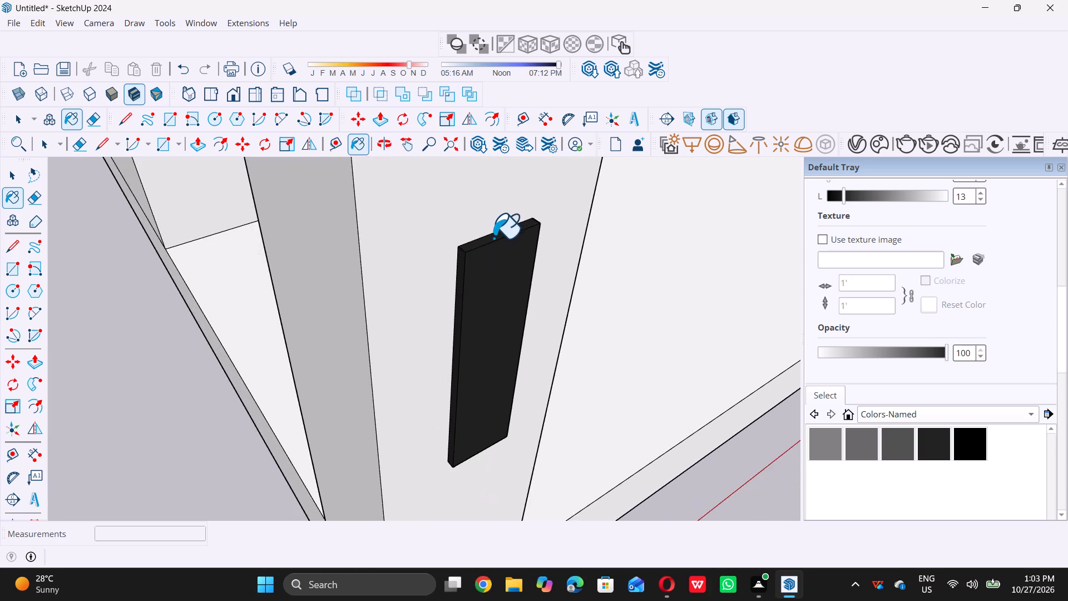
{"action": "scroll", "coordinate": [493, 238], "scroll_direction": "down", "scroll_amount": 5}
{"action": "middle_click_drag", "start_coordinate": [495, 344], "coordinate": [289, 320]}
{"action": "scroll", "coordinate": [419, 343], "scroll_direction": "up", "scroll_amount": 4}
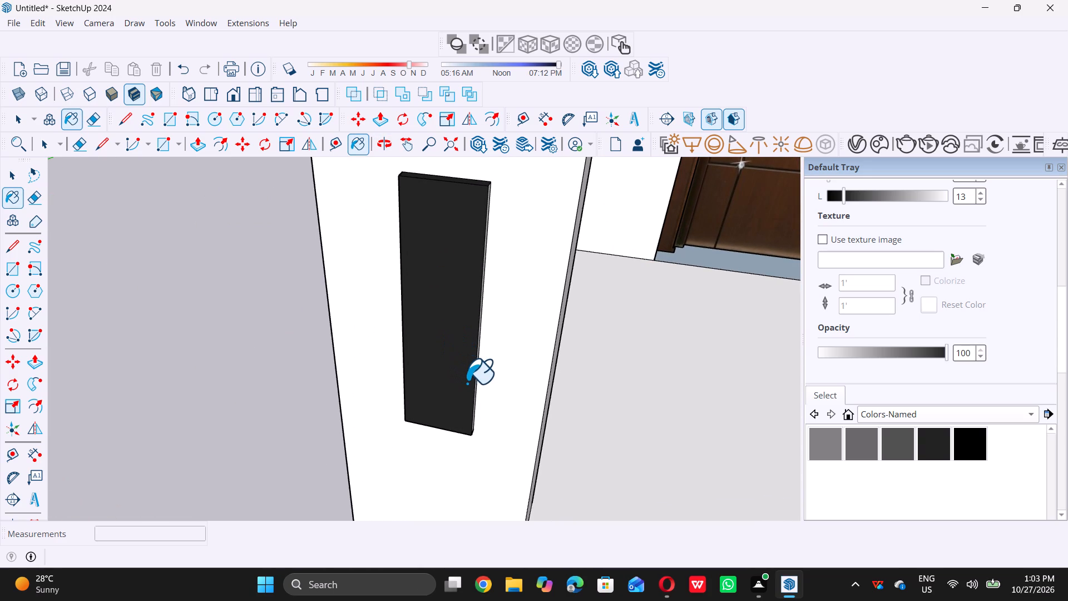
{"action": "scroll", "coordinate": [467, 383], "scroll_direction": "up", "scroll_amount": 20}
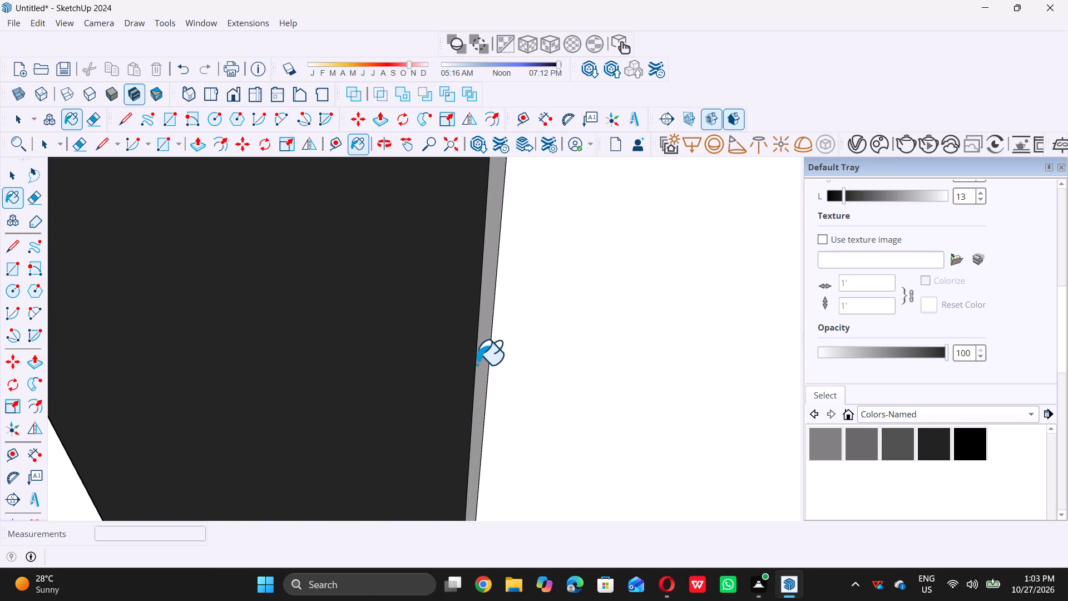
{"action": "double_click", "coordinate": [482, 356]}
{"action": "scroll", "coordinate": [482, 356], "scroll_direction": "down", "scroll_amount": 17}
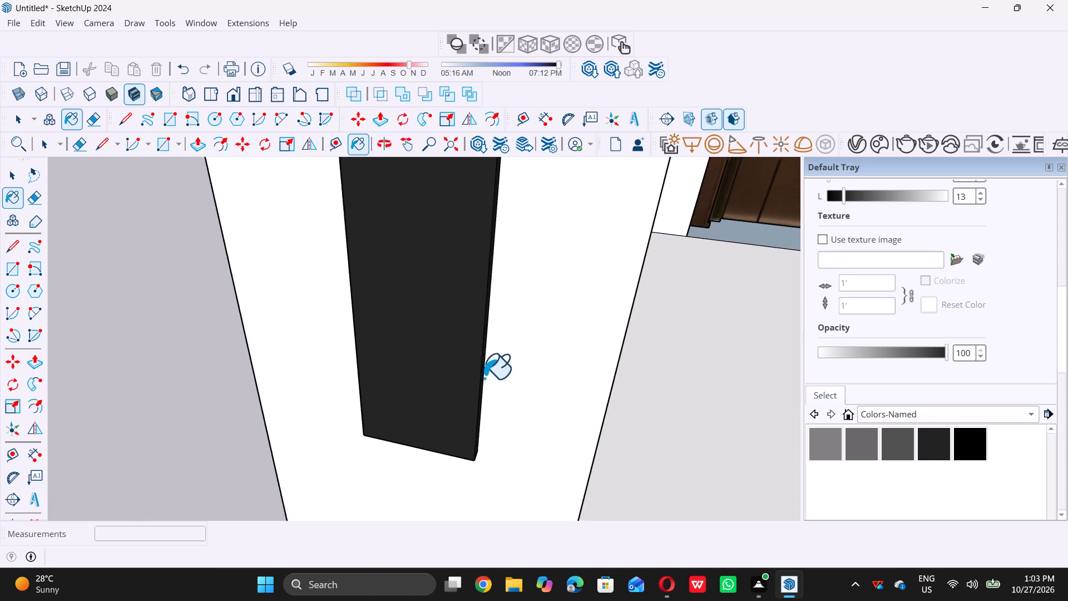
{"action": "scroll", "coordinate": [472, 387], "scroll_direction": "down", "scroll_amount": 7}
{"action": "middle_click_drag", "start_coordinate": [428, 434], "coordinate": [469, 269]}
{"action": "middle_click_drag", "start_coordinate": [468, 357], "coordinate": [467, 302]}
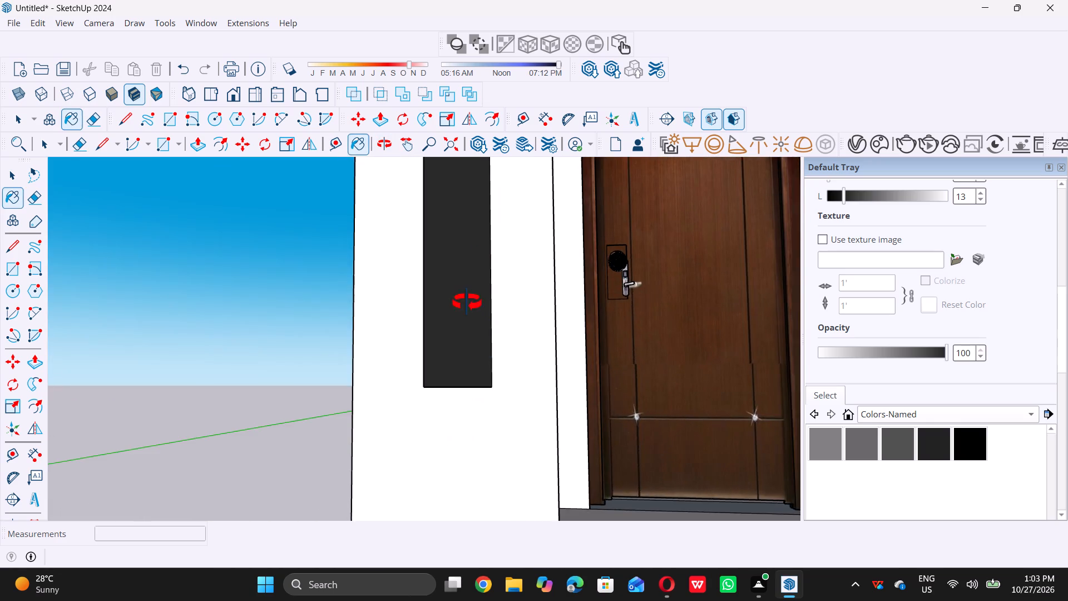
{"action": "middle_click_drag", "start_coordinate": [467, 302], "coordinate": [469, 233]}
{"action": "scroll", "coordinate": [453, 382], "scroll_direction": "up", "scroll_amount": 10}
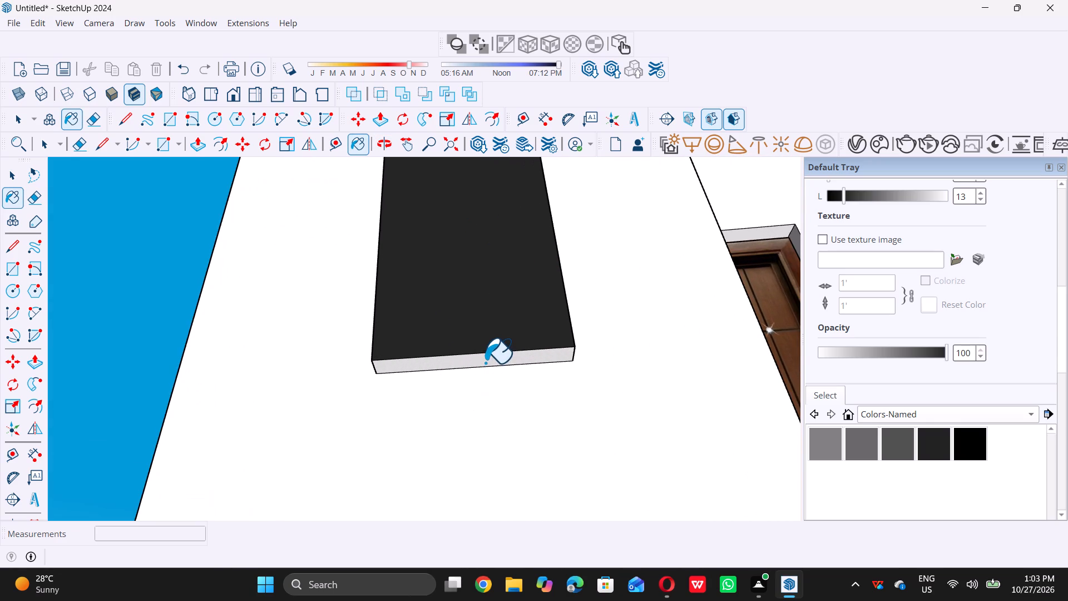
{"action": "double_click", "coordinate": [485, 362]}
{"action": "key", "text": "space"}
Examine the whole front facade of the house, including the porch column with its dark panel.
{"action": "scroll", "coordinate": [509, 406], "scroll_direction": "down", "scroll_amount": 17}
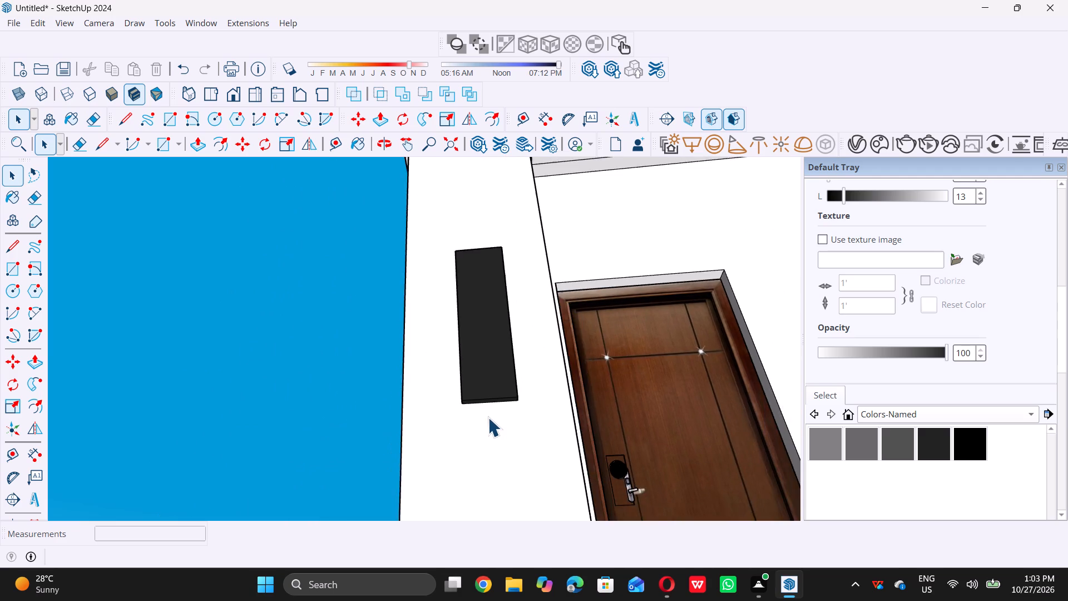
{"action": "scroll", "coordinate": [488, 417], "scroll_direction": "down", "scroll_amount": 20}
{"action": "scroll", "coordinate": [488, 417], "scroll_direction": "down", "scroll_amount": 5}
{"action": "middle_click", "coordinate": [501, 384]}
{"action": "middle_click", "coordinate": [488, 382]}
{"action": "scroll", "coordinate": [483, 388], "scroll_direction": "down", "scroll_amount": 12}
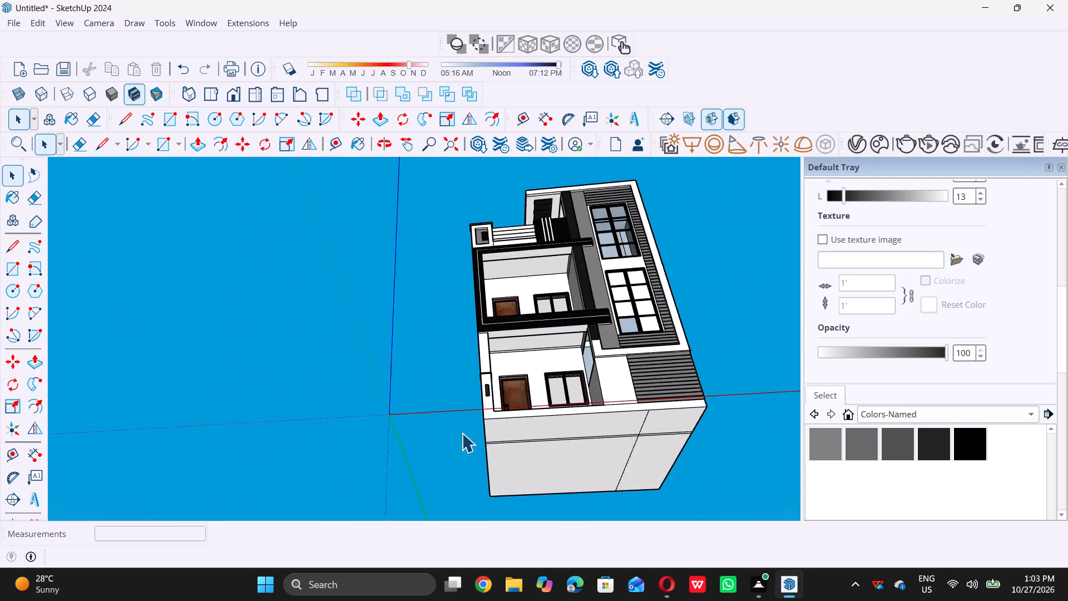
{"action": "middle_click_drag", "start_coordinate": [498, 331], "coordinate": [508, 497]}
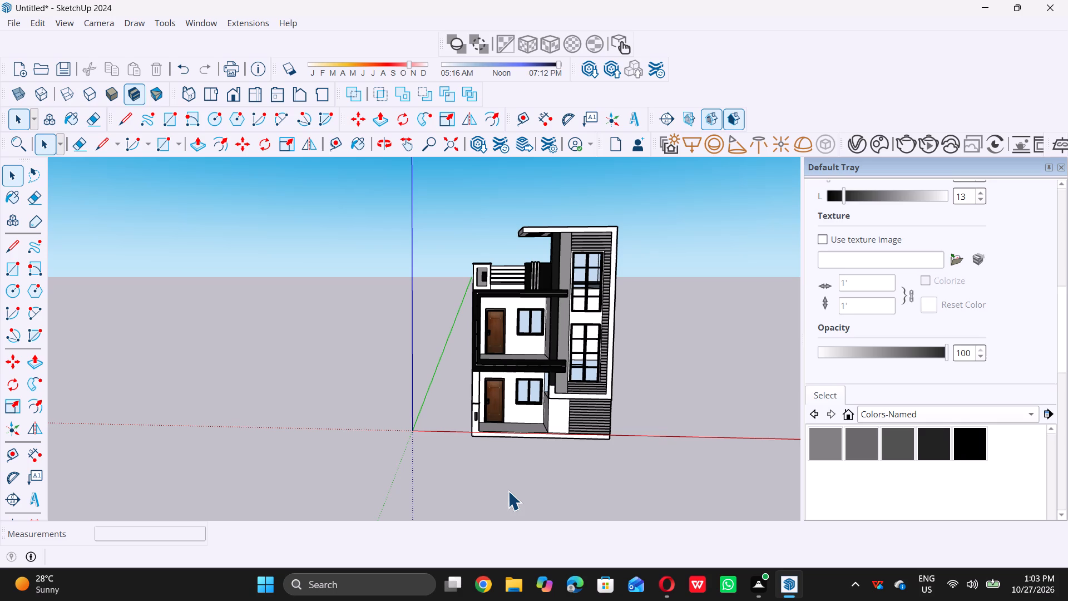
{"action": "scroll", "coordinate": [520, 467], "scroll_direction": "down", "scroll_amount": 2}
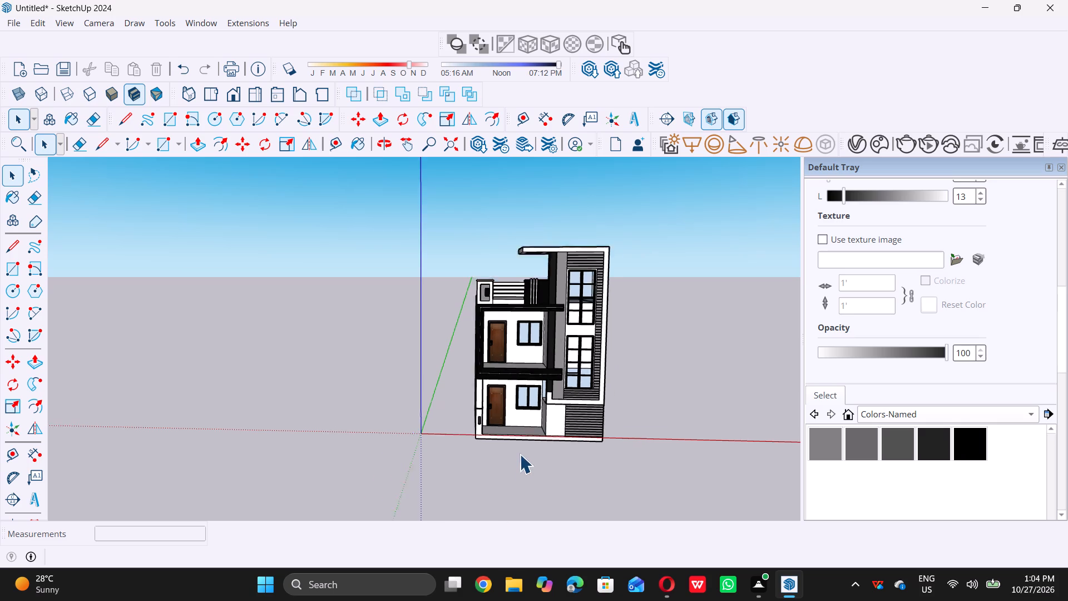
{"action": "scroll", "coordinate": [520, 454], "scroll_direction": "down", "scroll_amount": 2}
{"action": "middle_click_drag", "start_coordinate": [517, 444], "coordinate": [507, 421]}
{"action": "scroll", "coordinate": [524, 426], "scroll_direction": "up", "scroll_amount": 2}
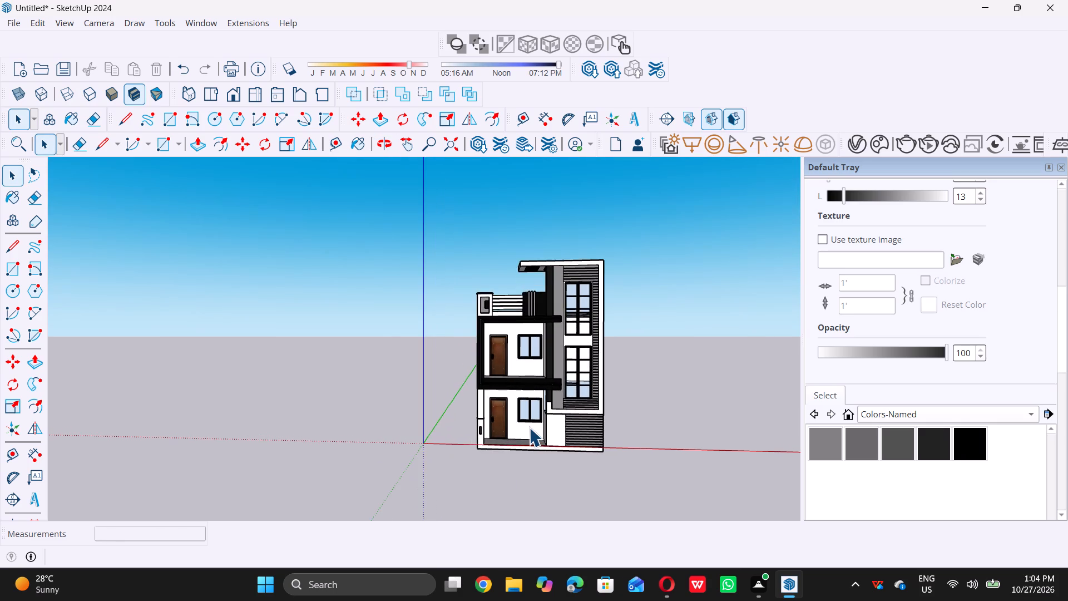
{"action": "scroll", "coordinate": [529, 427], "scroll_direction": "up", "scroll_amount": 3}
{"action": "scroll", "coordinate": [554, 403], "scroll_direction": "down", "scroll_amount": 4}
{"action": "middle_click_drag", "start_coordinate": [558, 388], "coordinate": [556, 371]}
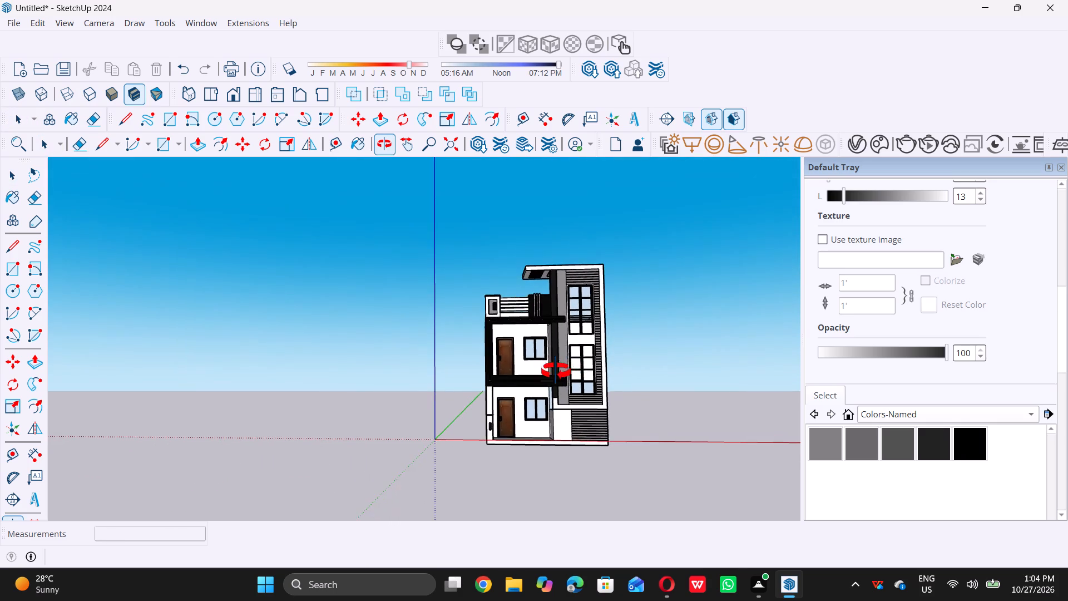
{"action": "middle_click_drag", "start_coordinate": [556, 371], "coordinate": [546, 376]}
{"action": "scroll", "coordinate": [581, 364], "scroll_direction": "up", "scroll_amount": 4}
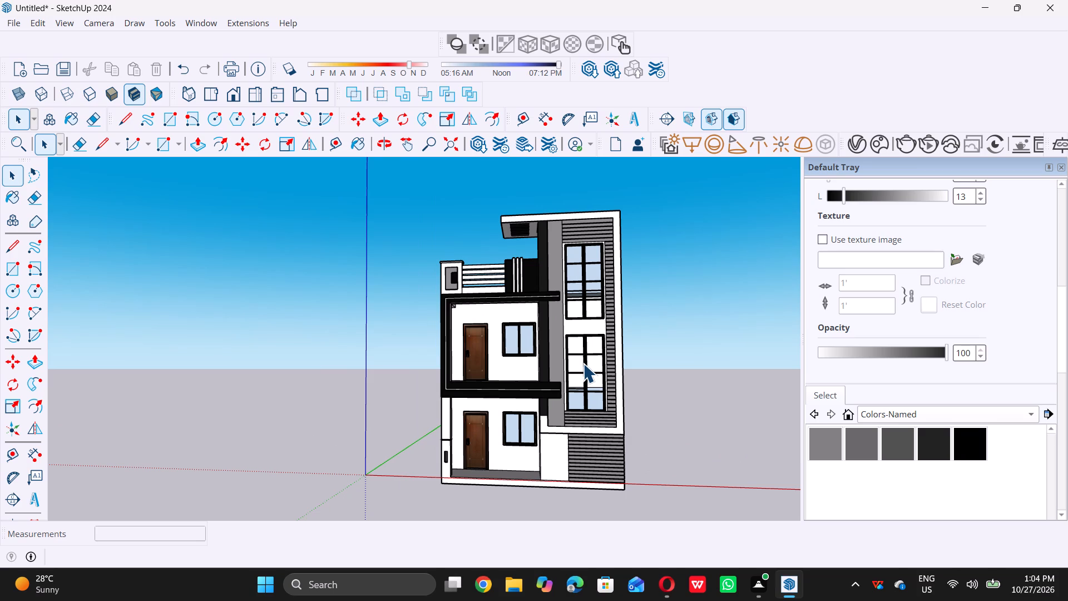
{"action": "scroll", "coordinate": [413, 383], "scroll_direction": "down", "scroll_amount": 4}
{"action": "middle_click_drag", "start_coordinate": [433, 344], "coordinate": [488, 356]}
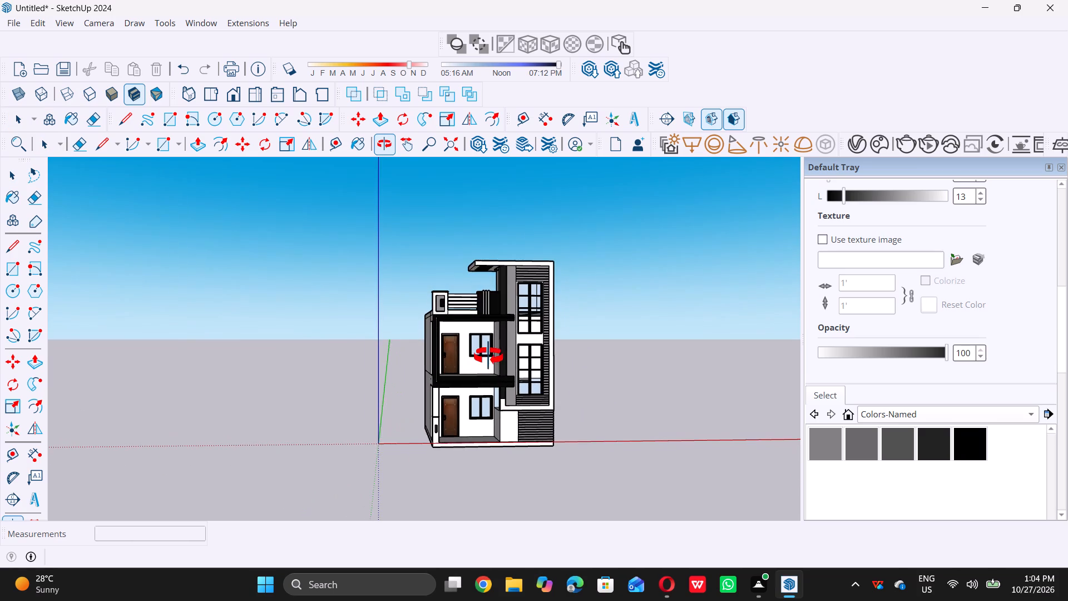
{"action": "middle_click_drag", "start_coordinate": [488, 356], "coordinate": [488, 358]}
{"action": "middle_click_drag", "start_coordinate": [469, 400], "coordinate": [453, 403]}
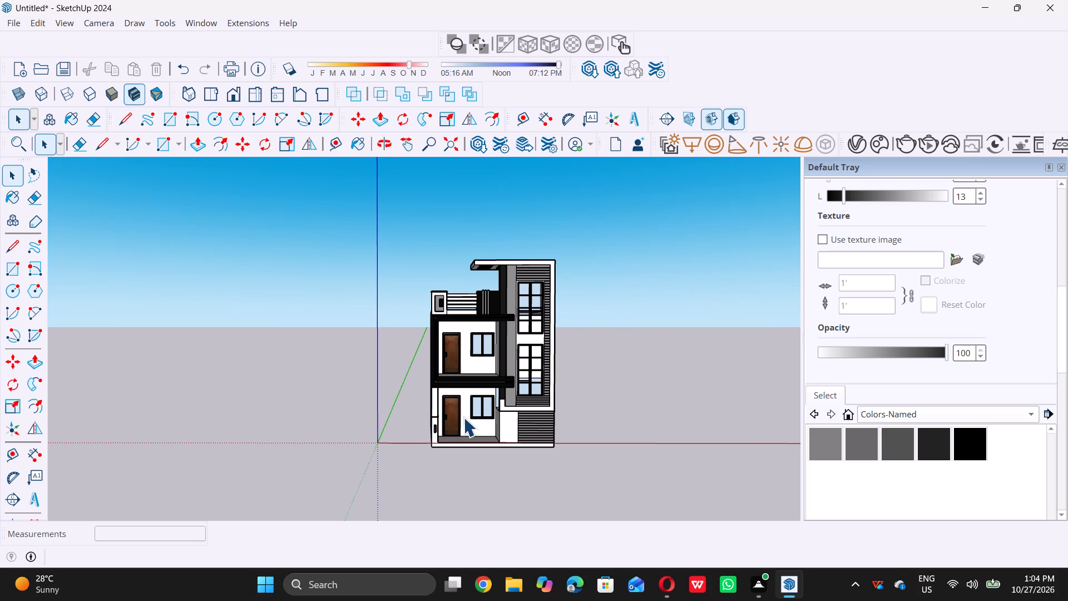
{"action": "middle_click_drag", "start_coordinate": [461, 420], "coordinate": [458, 431]}
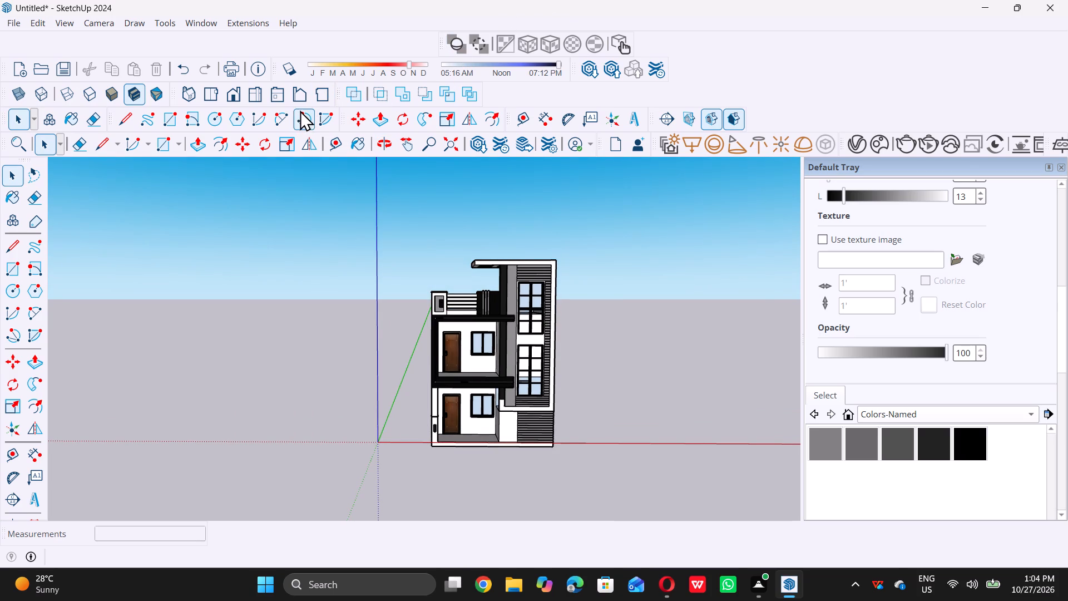
Search 3D Warehouse for "gate" and close it without choosing a model.
{"action": "double_click", "coordinate": [479, 140]}
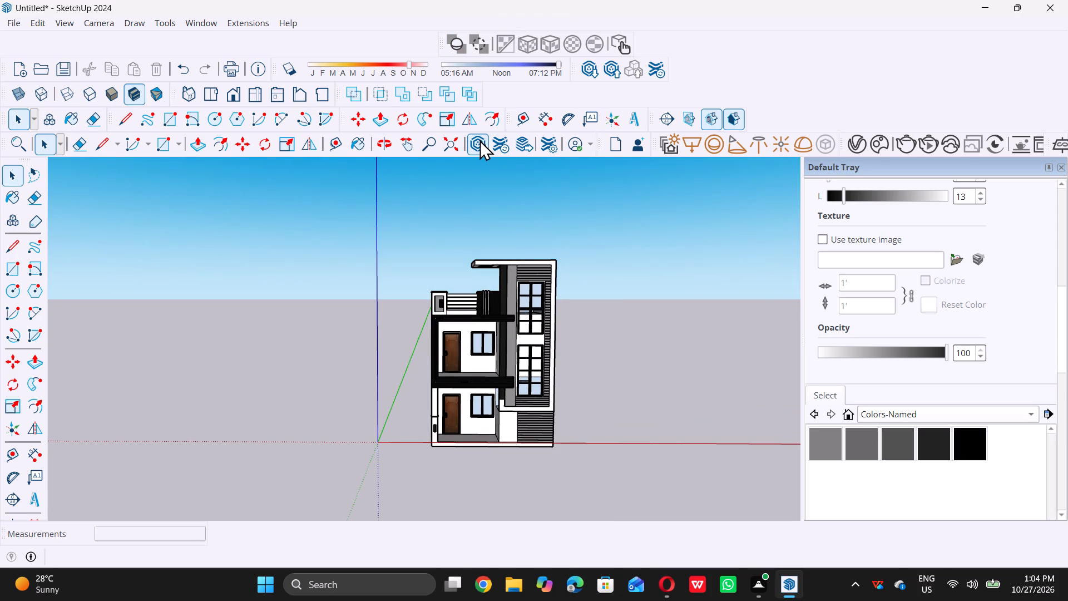
{"action": "left_click", "coordinate": [476, 145]}
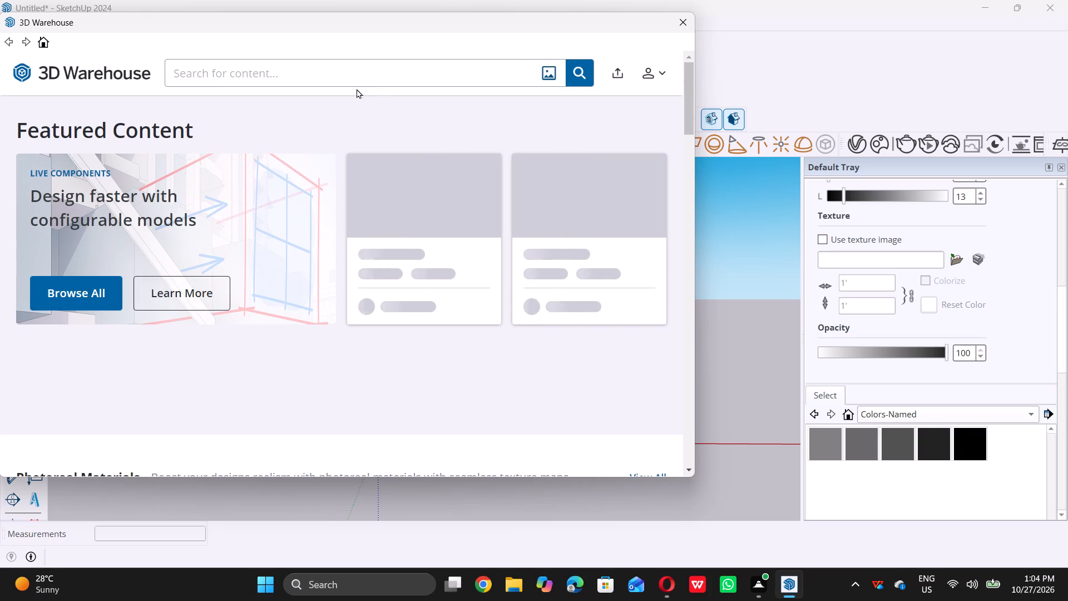
{"action": "left_click", "coordinate": [366, 75]}
{"action": "type", "text": "gate"}
{"action": "key", "text": "Return"}
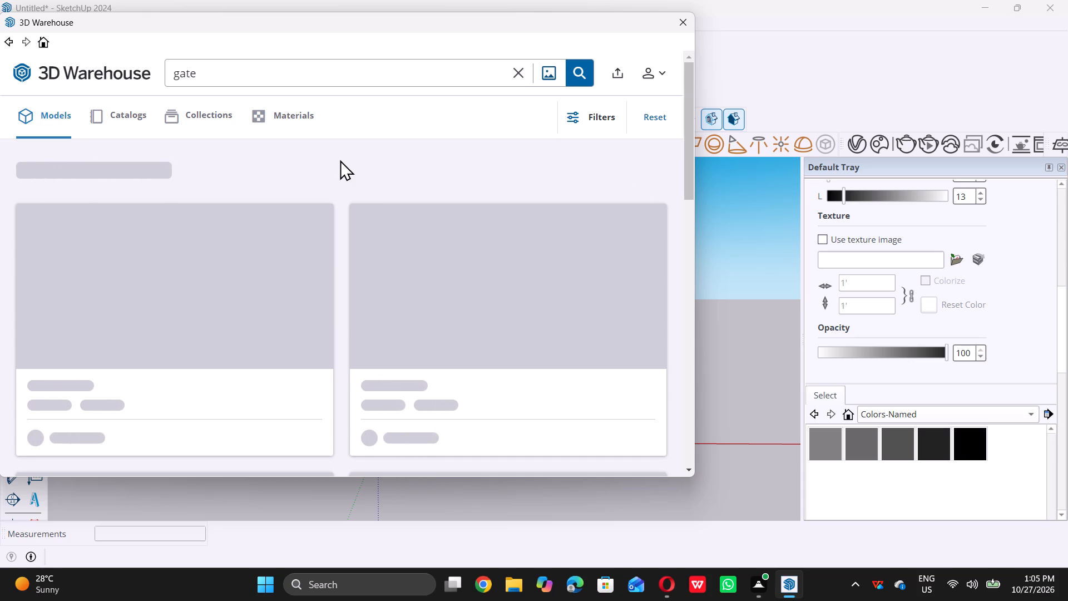
{"action": "scroll", "coordinate": [332, 196], "scroll_direction": "down", "scroll_amount": 4}
{"action": "scroll", "coordinate": [275, 127], "scroll_direction": "up", "scroll_amount": 5}
{"action": "left_click", "coordinate": [275, 75]}
{"action": "key", "text": "space"}
{"action": "left_click", "coordinate": [681, 23]}
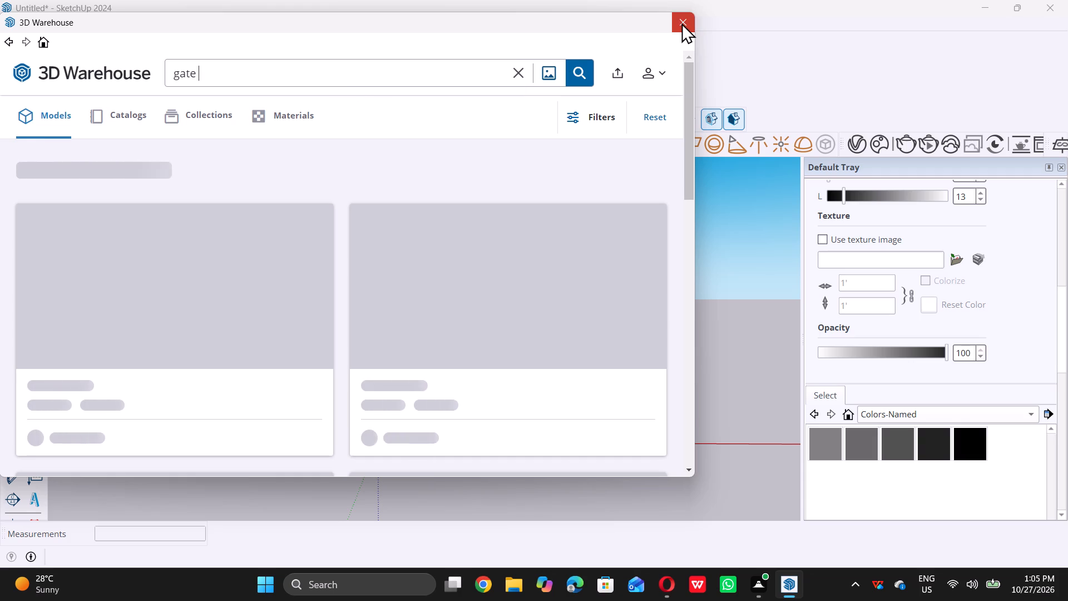
Browse the Downloads and Pictures folders for a gate model to import, and close the import without choosing a file.
{"action": "left_click", "coordinate": [8, 26]}
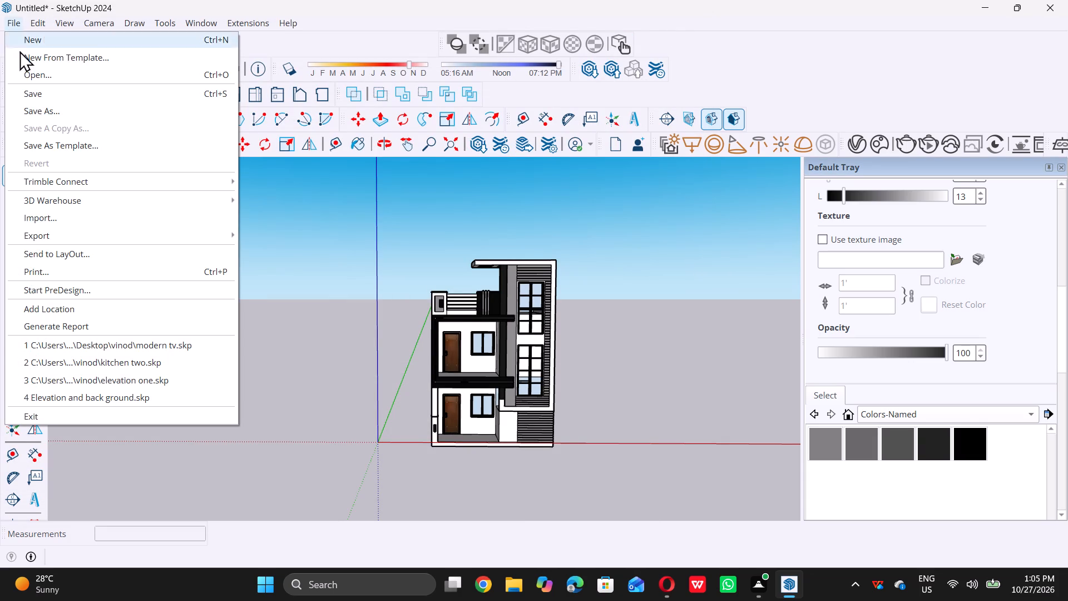
{"action": "left_click", "coordinate": [43, 216]}
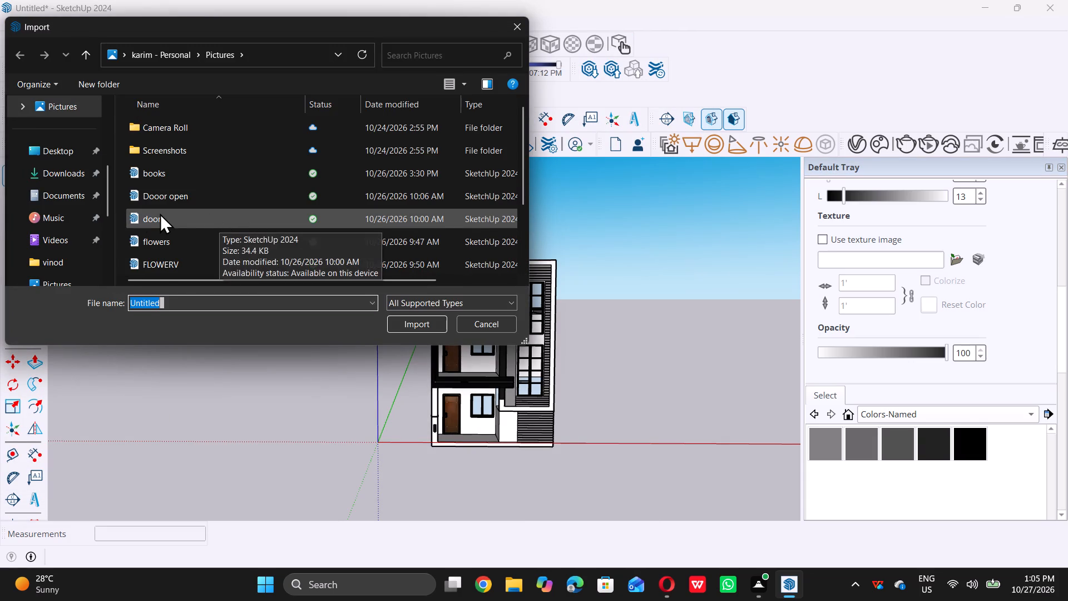
{"action": "left_click", "coordinate": [73, 174]}
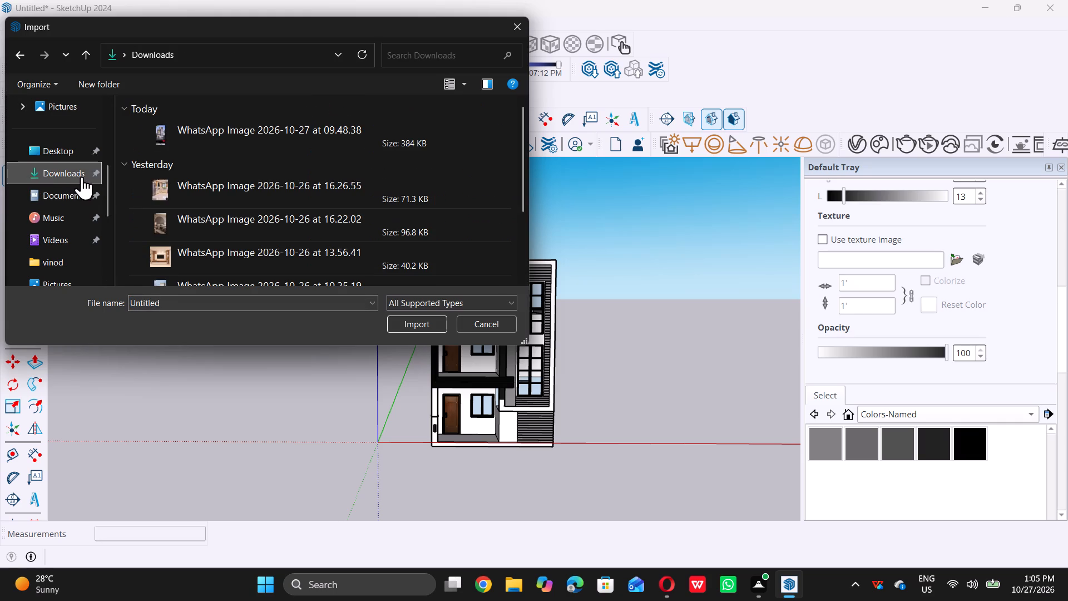
{"action": "scroll", "coordinate": [159, 189], "scroll_direction": "down", "scroll_amount": 3}
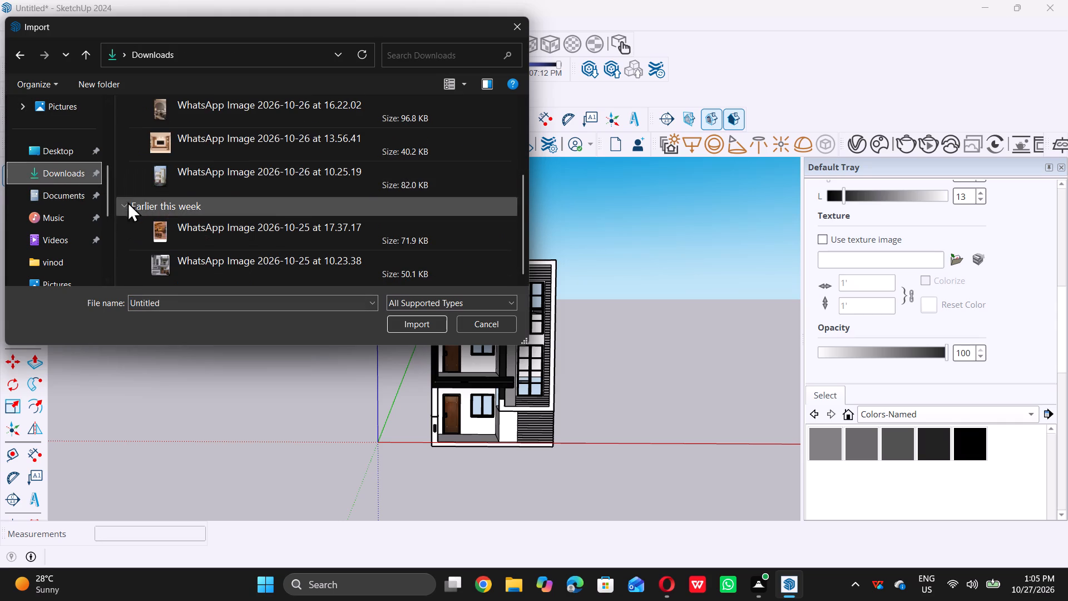
{"action": "scroll", "coordinate": [68, 201], "scroll_direction": "down", "scroll_amount": 1}
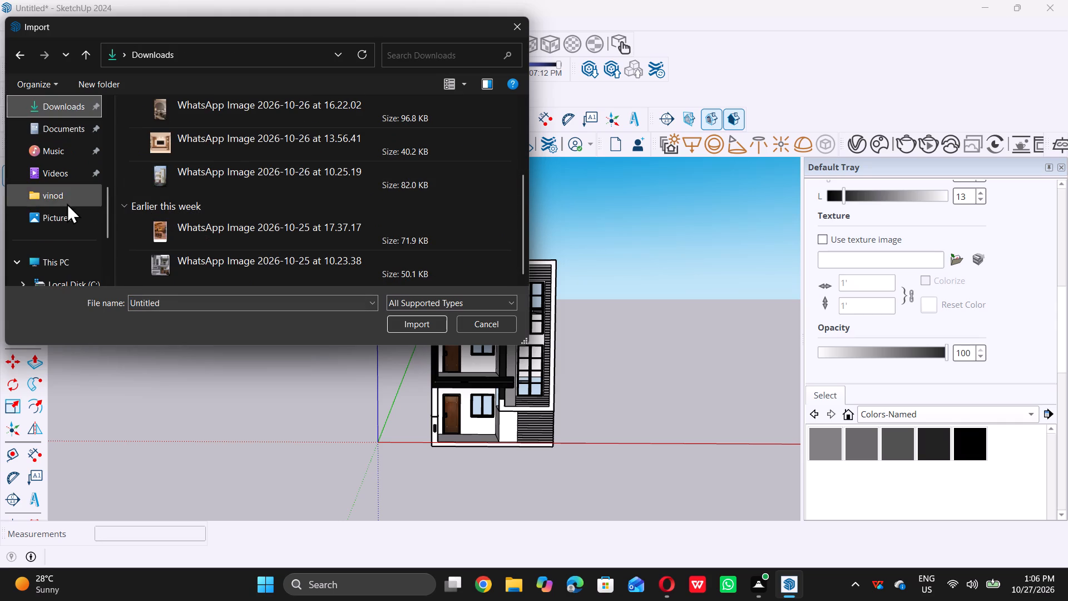
{"action": "left_click", "coordinate": [61, 215]}
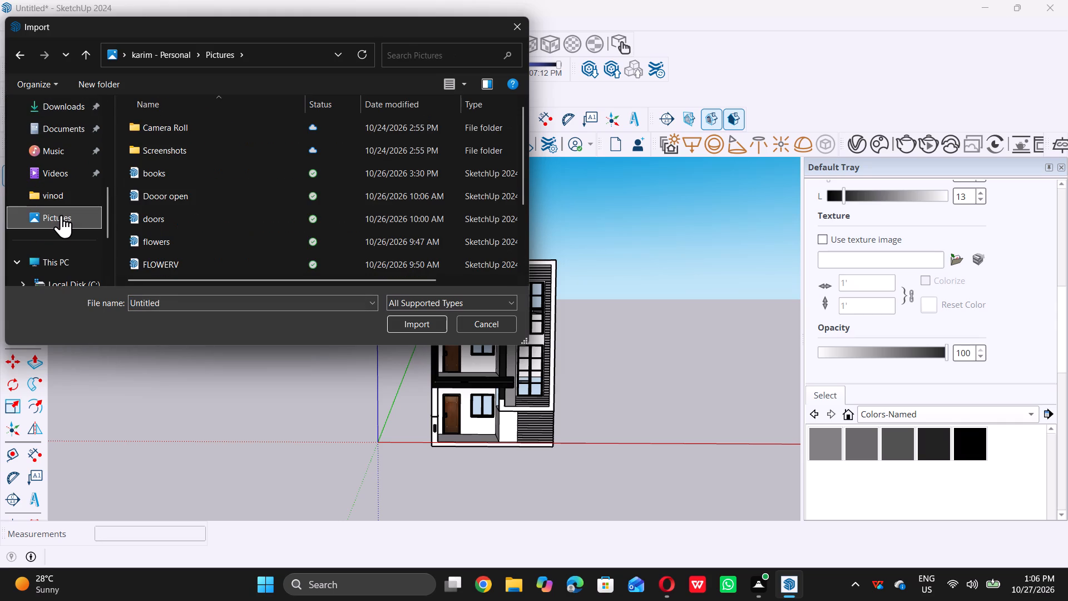
{"action": "scroll", "coordinate": [192, 212], "scroll_direction": "down", "scroll_amount": 1}
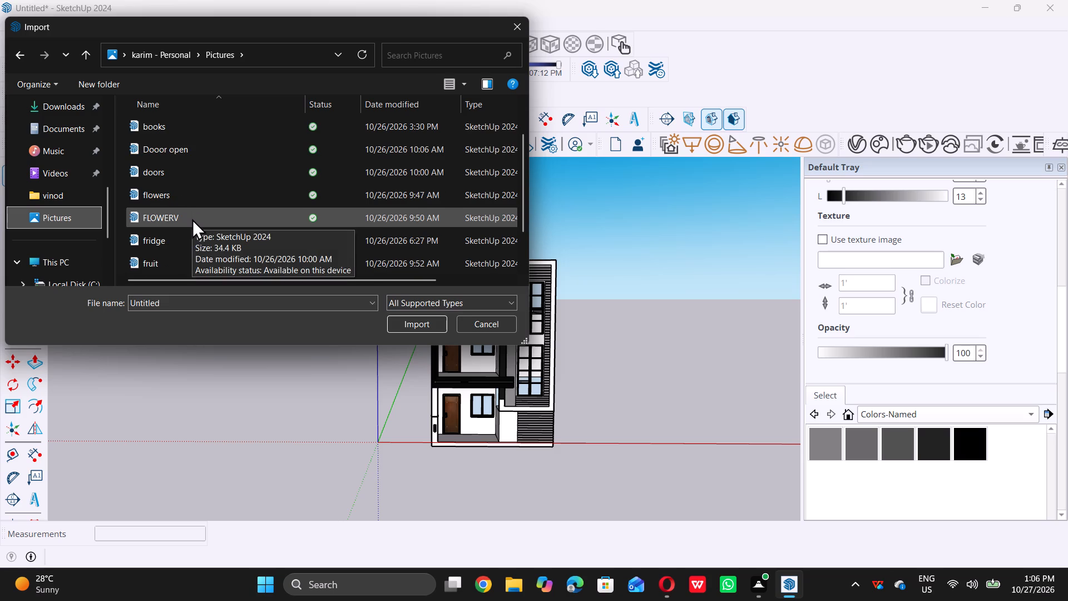
{"action": "scroll", "coordinate": [192, 220], "scroll_direction": "down", "scroll_amount": 2}
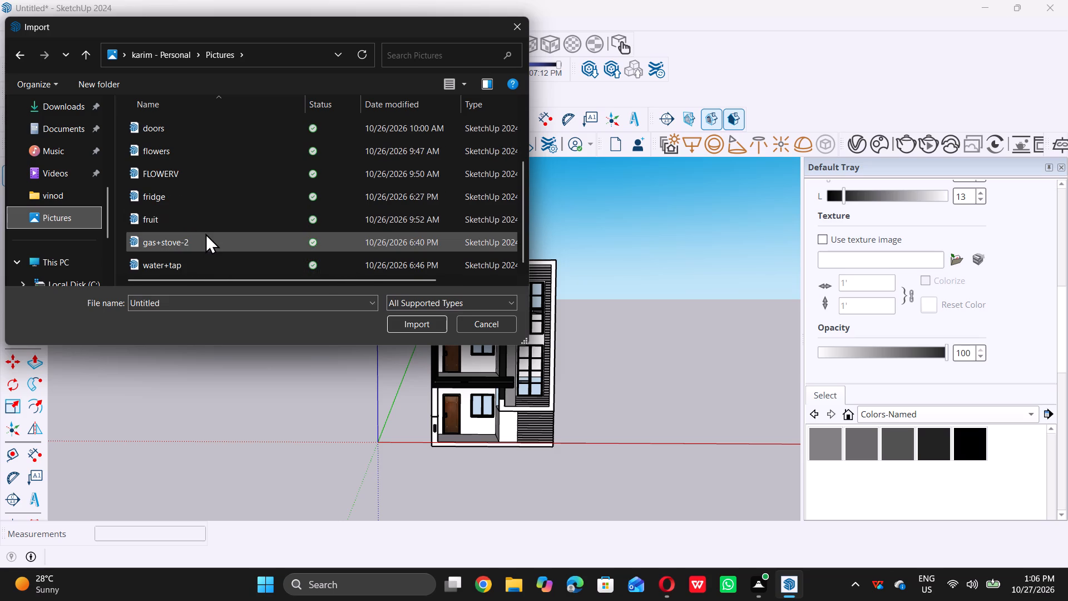
{"action": "scroll", "coordinate": [205, 237], "scroll_direction": "down", "scroll_amount": 8}
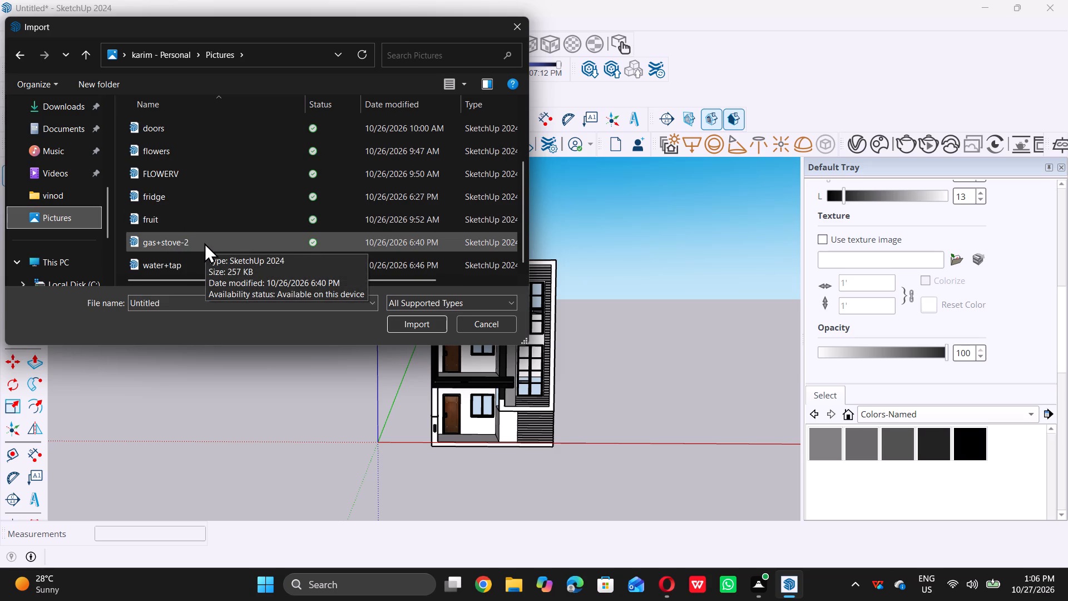
{"action": "scroll", "coordinate": [204, 243], "scroll_direction": "up", "scroll_amount": 6}
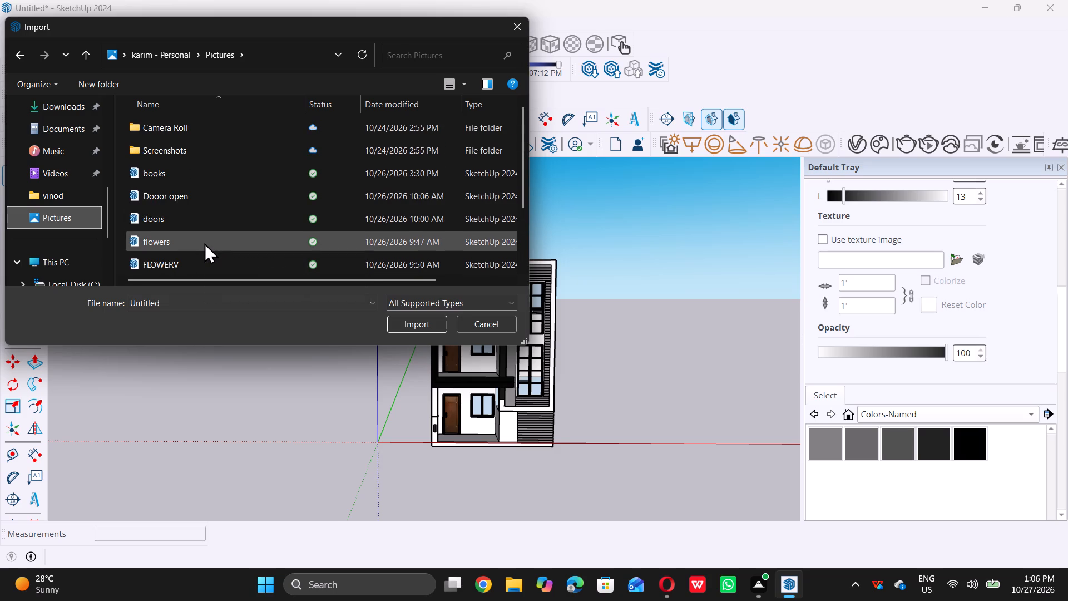
{"action": "scroll", "coordinate": [204, 243], "scroll_direction": "up", "scroll_amount": 3}
{"action": "scroll", "coordinate": [204, 243], "scroll_direction": "down", "scroll_amount": 15}
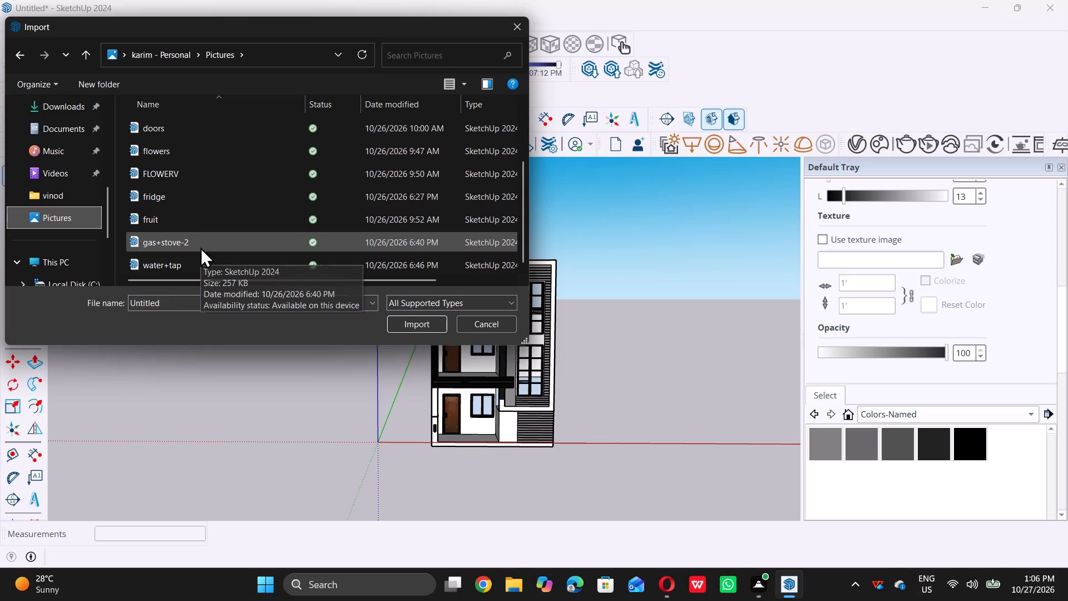
{"action": "scroll", "coordinate": [200, 247], "scroll_direction": "down", "scroll_amount": 2}
{"action": "scroll", "coordinate": [199, 249], "scroll_direction": "up", "scroll_amount": 7}
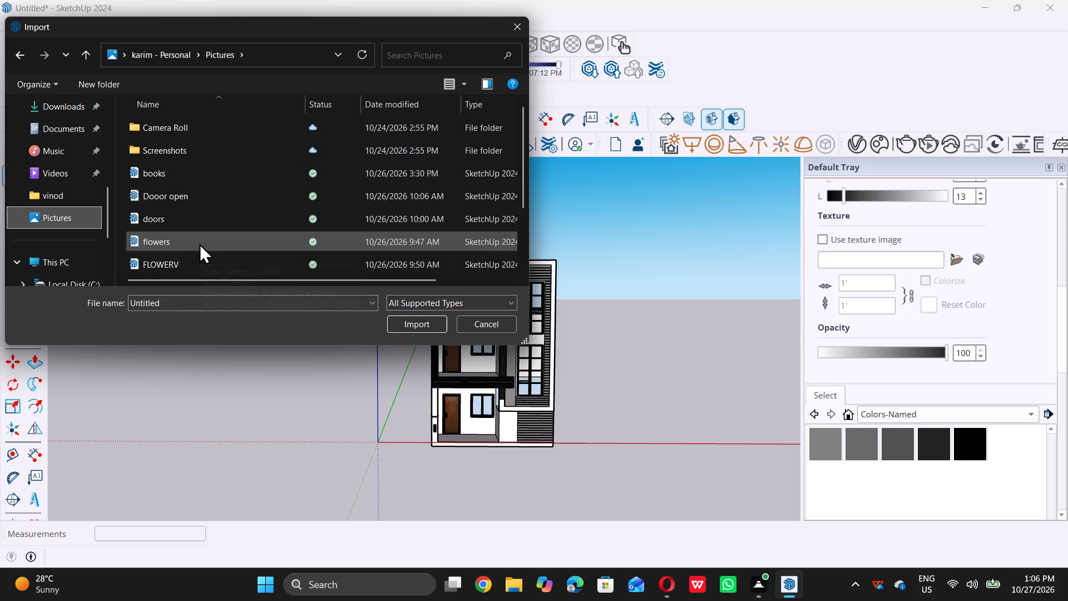
{"action": "left_click", "coordinate": [523, 30]}
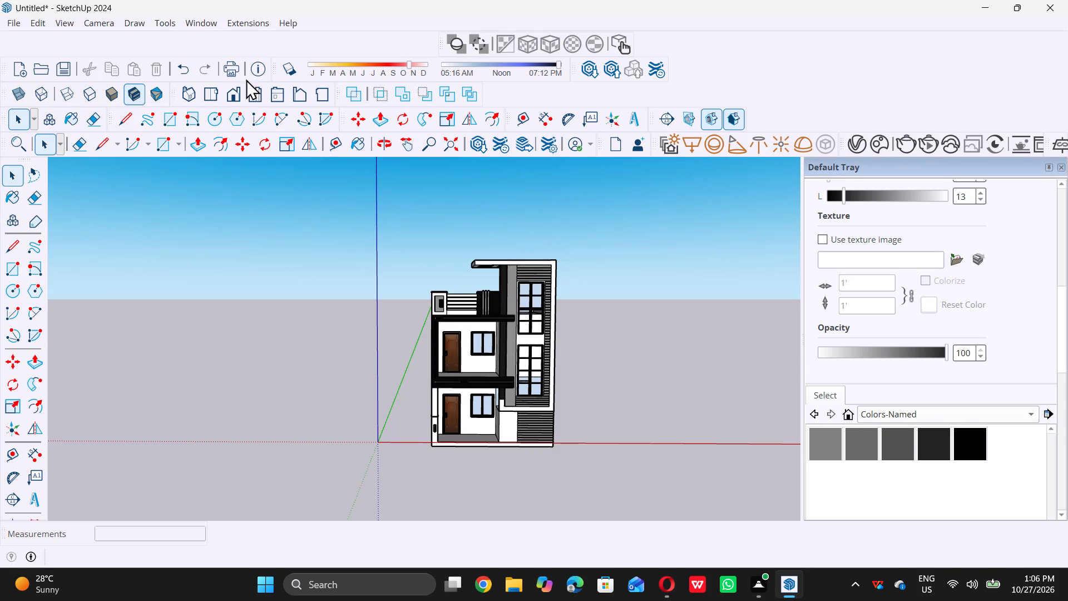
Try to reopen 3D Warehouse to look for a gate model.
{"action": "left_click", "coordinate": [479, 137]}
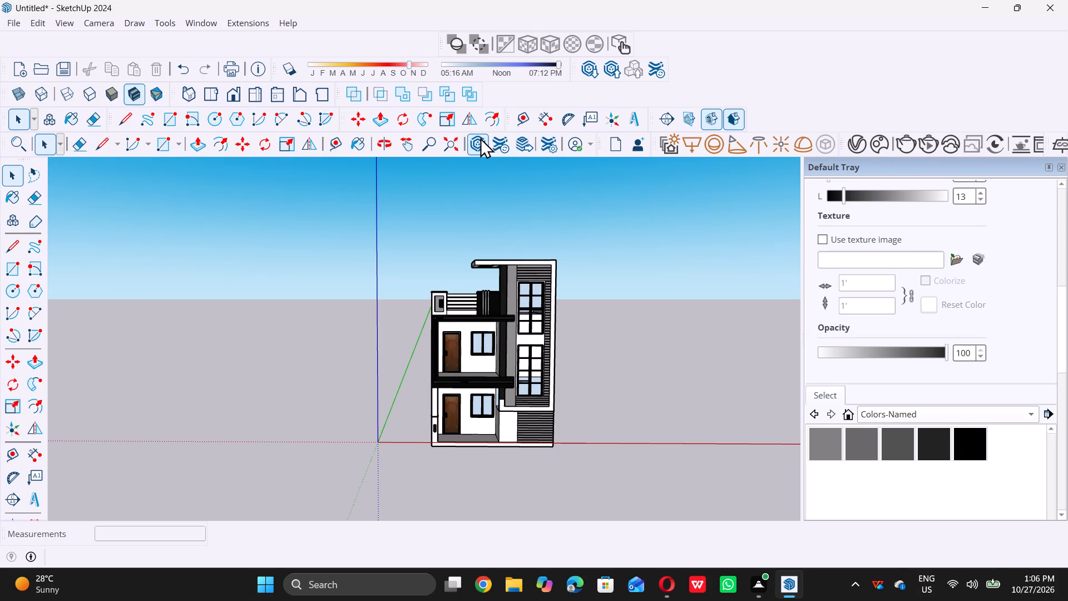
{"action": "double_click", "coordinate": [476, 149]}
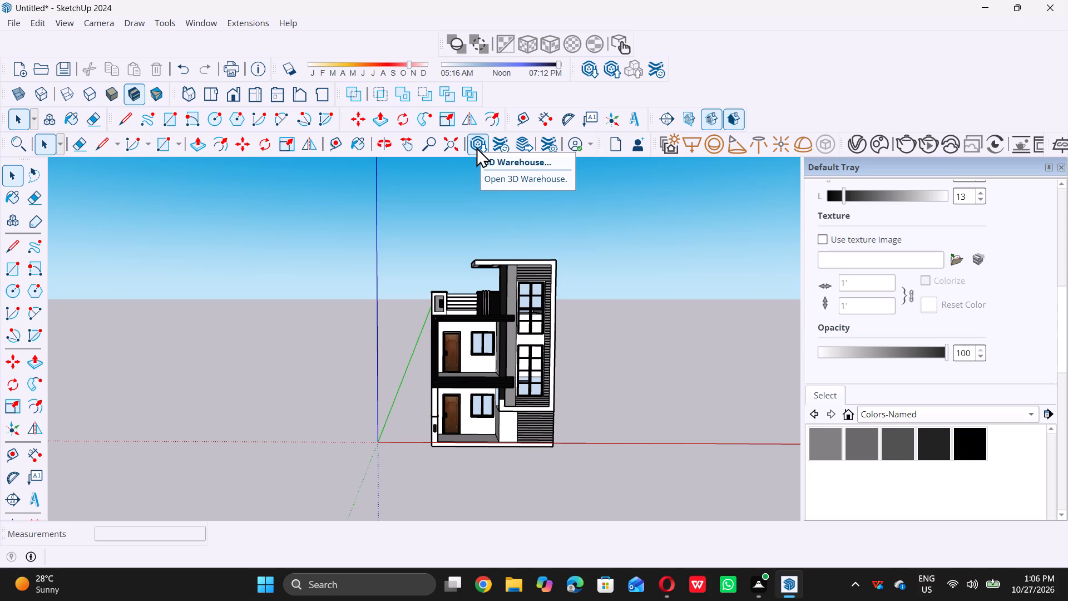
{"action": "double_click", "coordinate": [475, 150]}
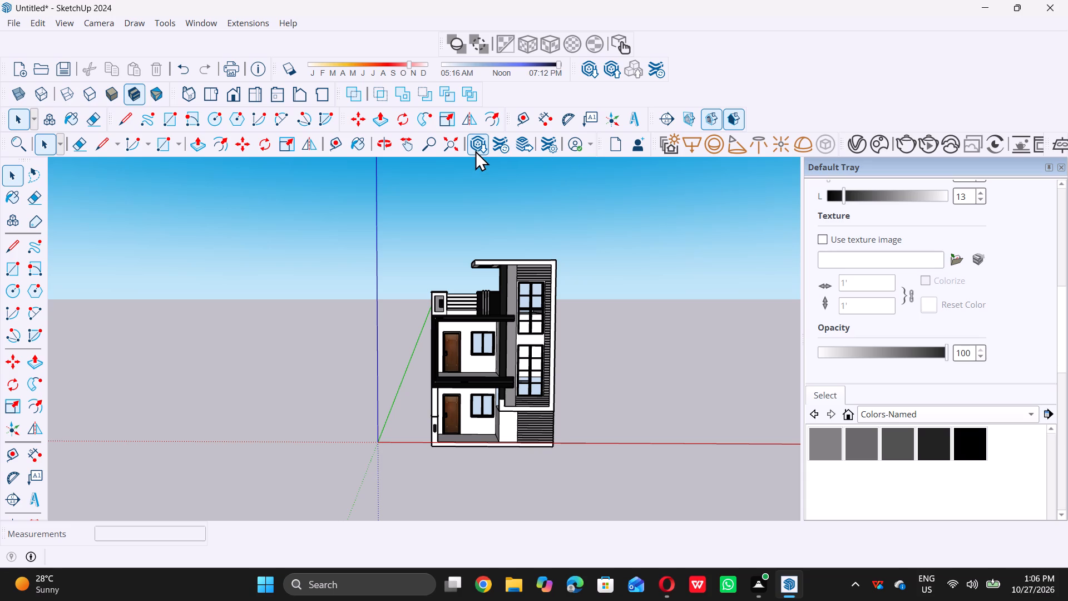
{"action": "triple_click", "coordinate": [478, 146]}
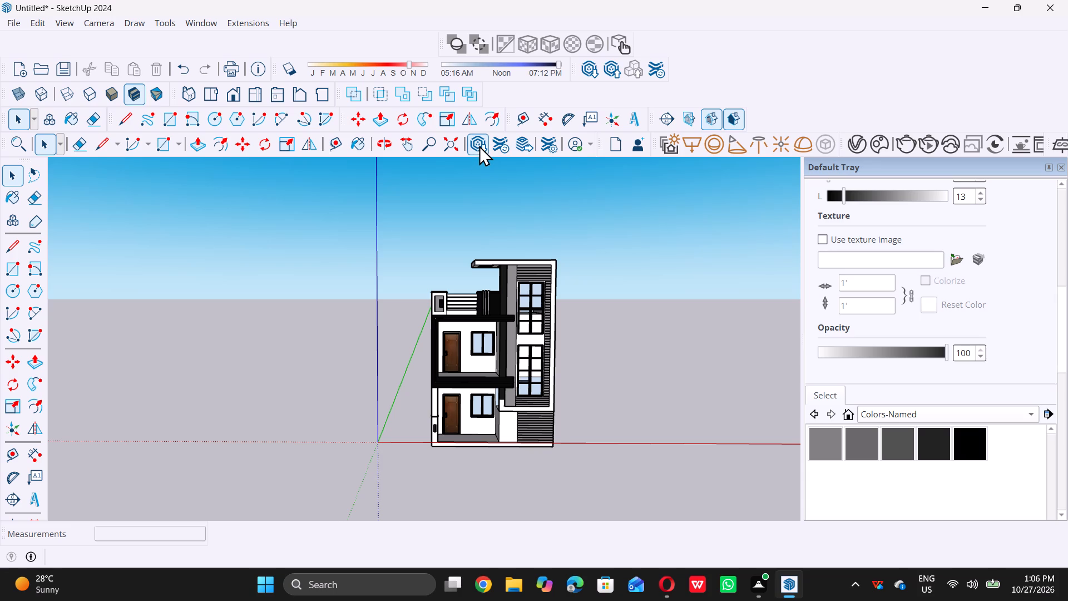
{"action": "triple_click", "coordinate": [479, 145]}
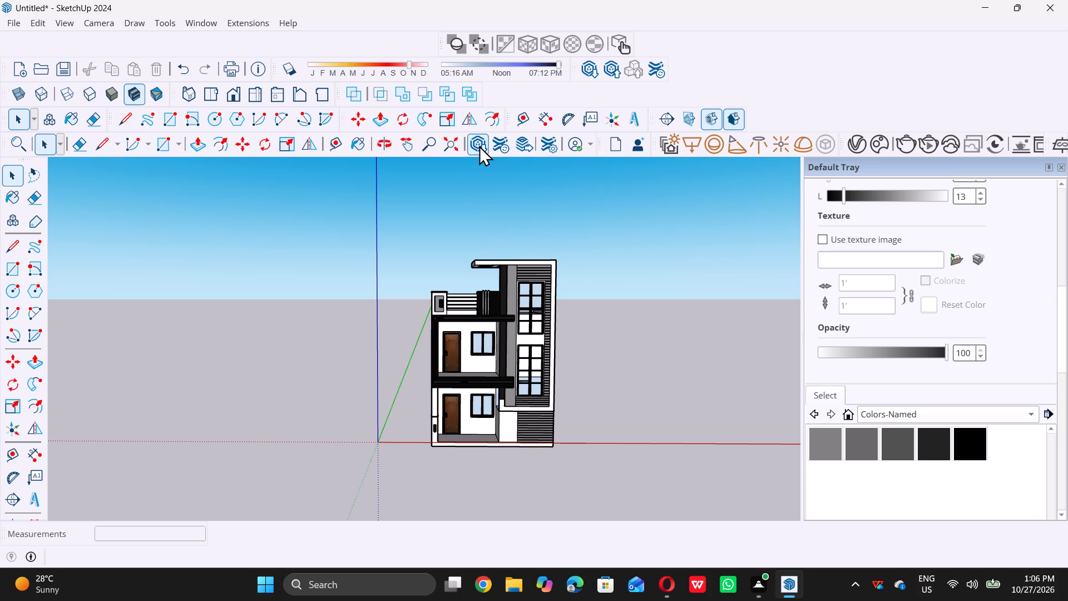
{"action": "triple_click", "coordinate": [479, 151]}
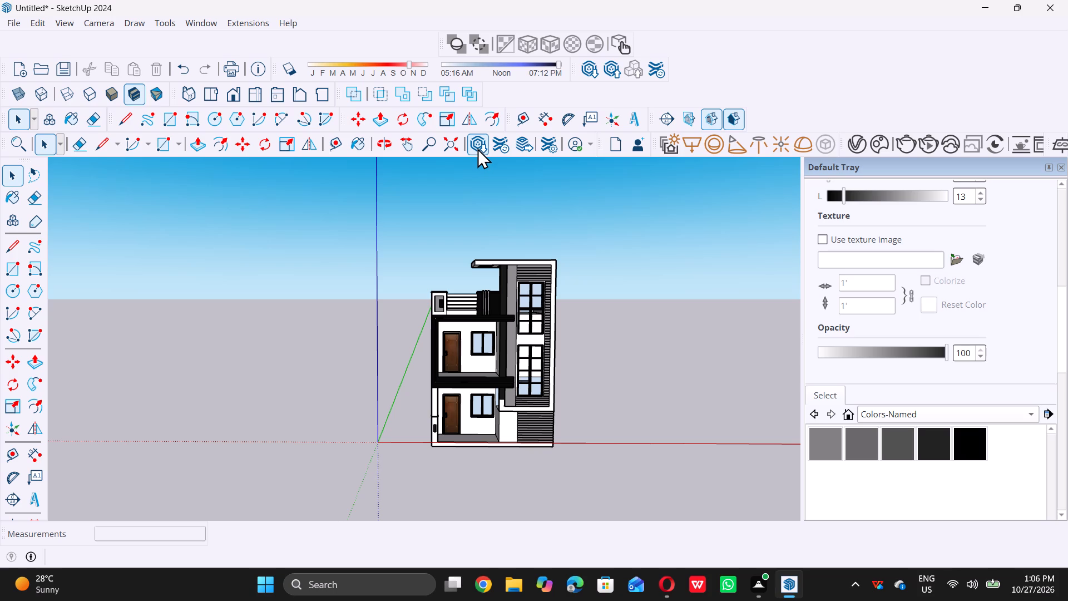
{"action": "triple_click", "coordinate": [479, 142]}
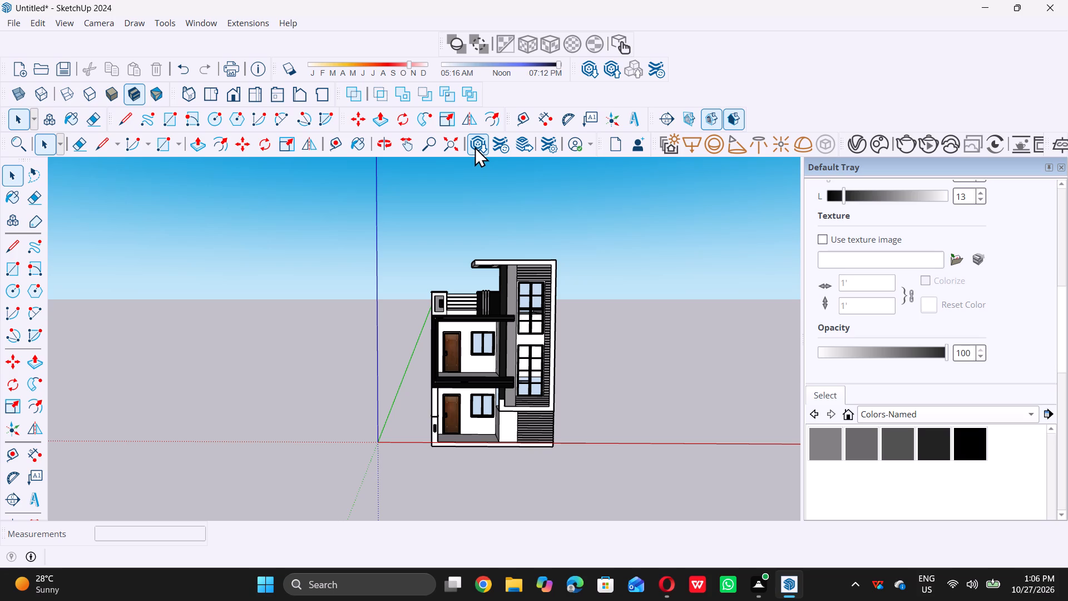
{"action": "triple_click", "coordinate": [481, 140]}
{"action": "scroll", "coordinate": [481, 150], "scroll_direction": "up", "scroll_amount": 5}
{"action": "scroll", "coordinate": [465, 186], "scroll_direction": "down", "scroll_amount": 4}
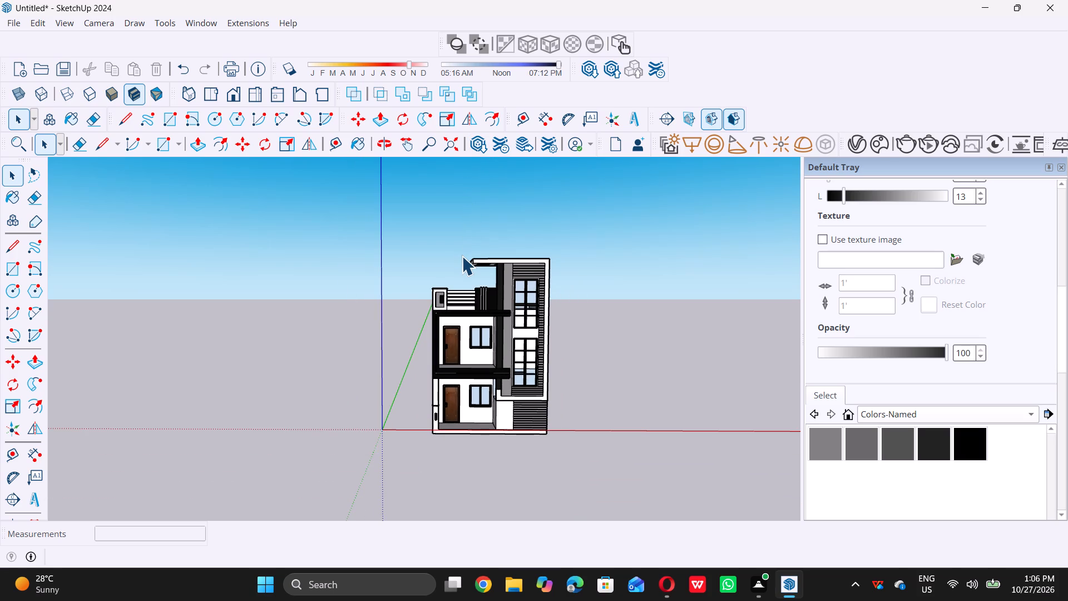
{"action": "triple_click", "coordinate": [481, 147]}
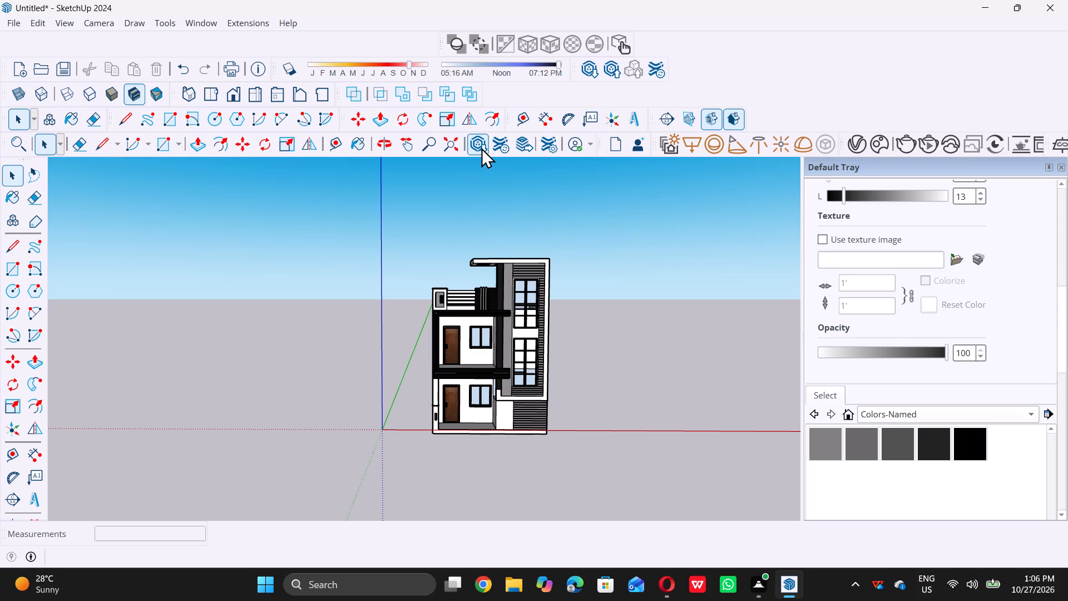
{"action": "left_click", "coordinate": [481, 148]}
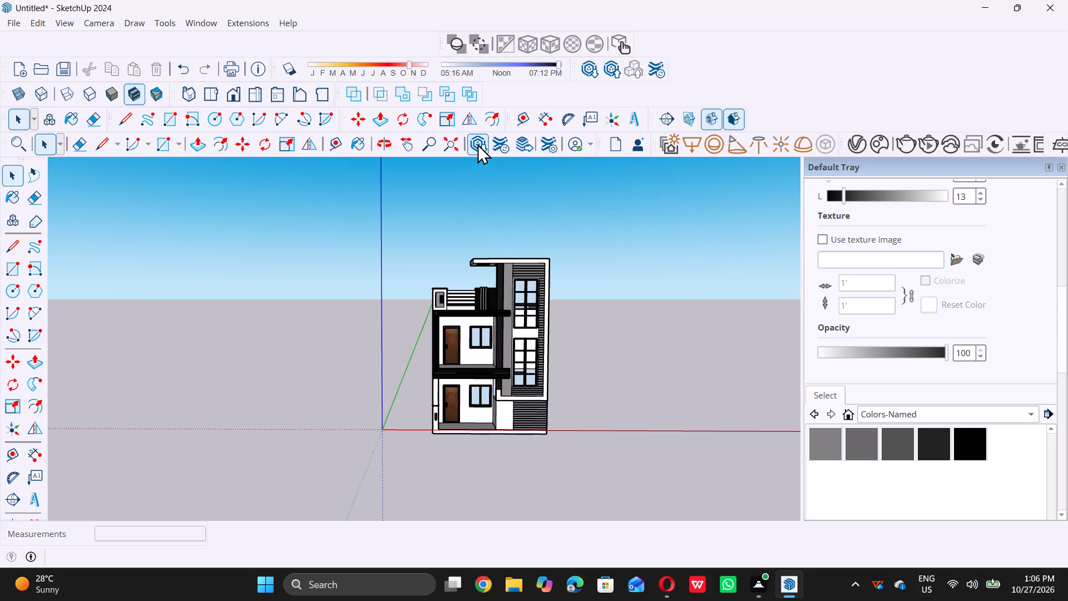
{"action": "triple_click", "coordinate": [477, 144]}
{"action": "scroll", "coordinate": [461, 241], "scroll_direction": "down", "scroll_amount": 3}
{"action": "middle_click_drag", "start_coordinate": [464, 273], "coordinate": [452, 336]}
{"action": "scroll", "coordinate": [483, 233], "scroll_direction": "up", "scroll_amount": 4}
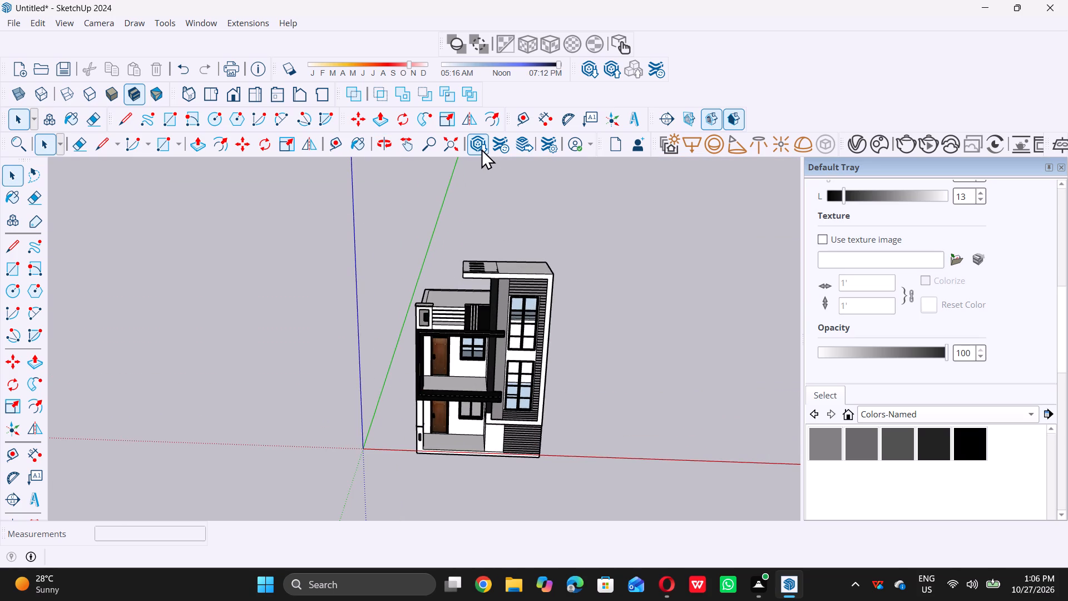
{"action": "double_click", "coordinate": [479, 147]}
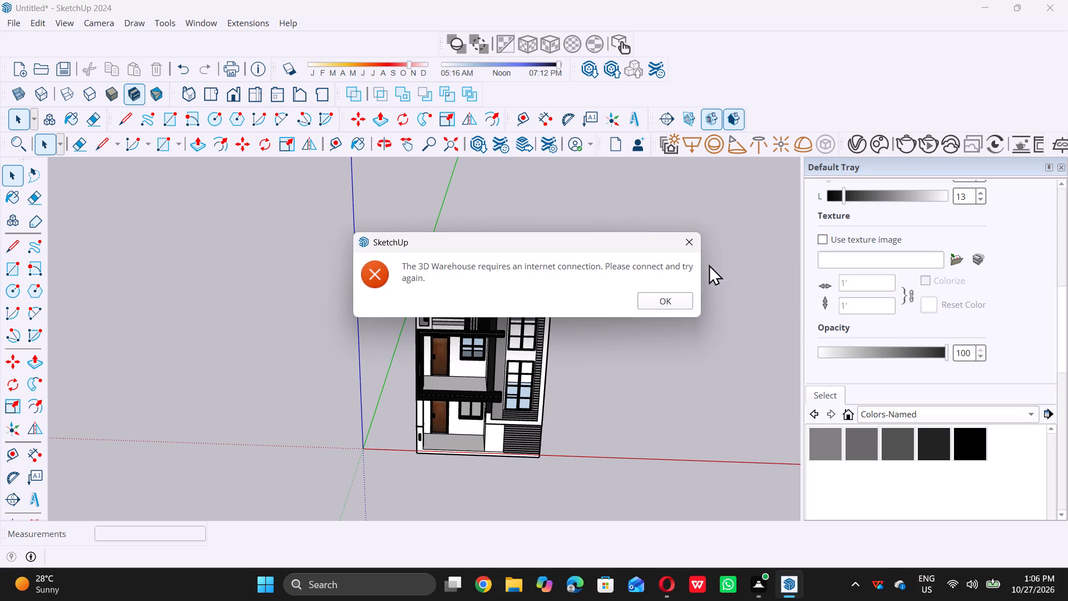
Dismiss the repeated 3D Warehouse connection errors to get back to the house model.
{"action": "left_click", "coordinate": [693, 244]}
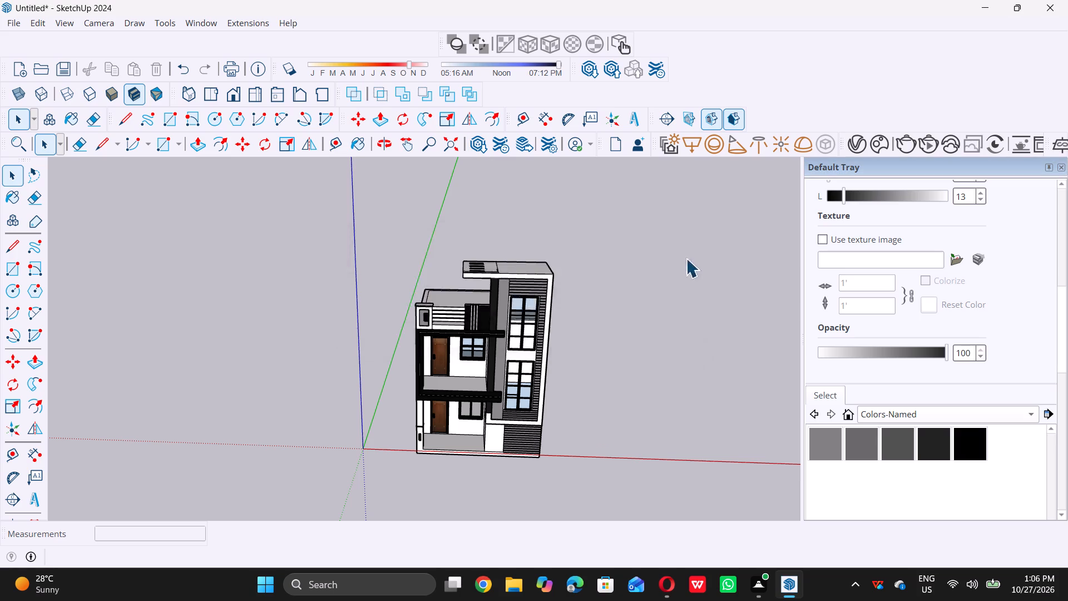
{"action": "left_click", "coordinate": [684, 239]}
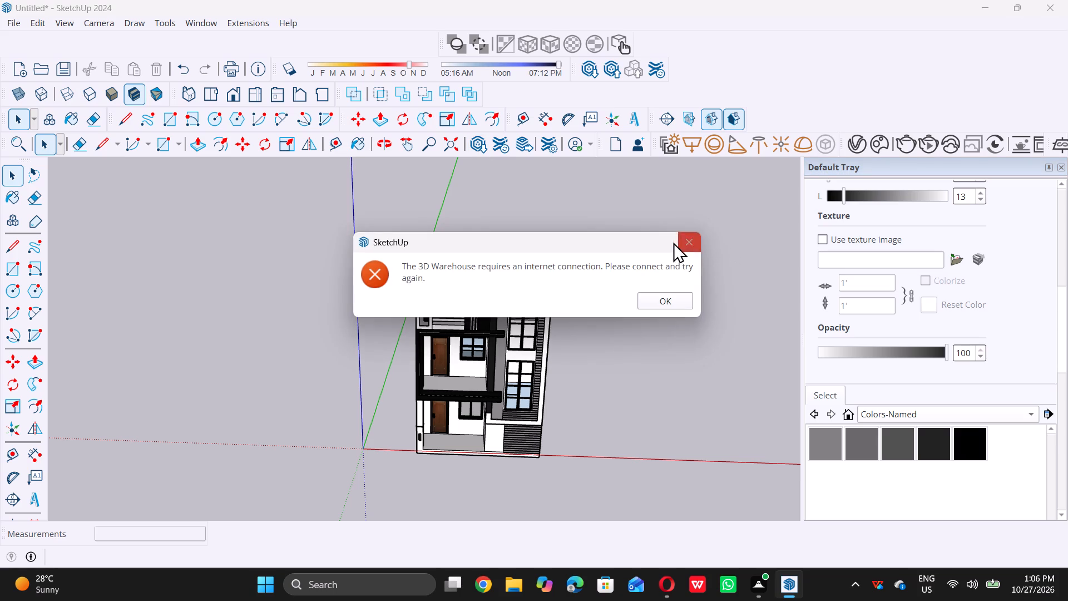
{"action": "left_click", "coordinate": [689, 247]}
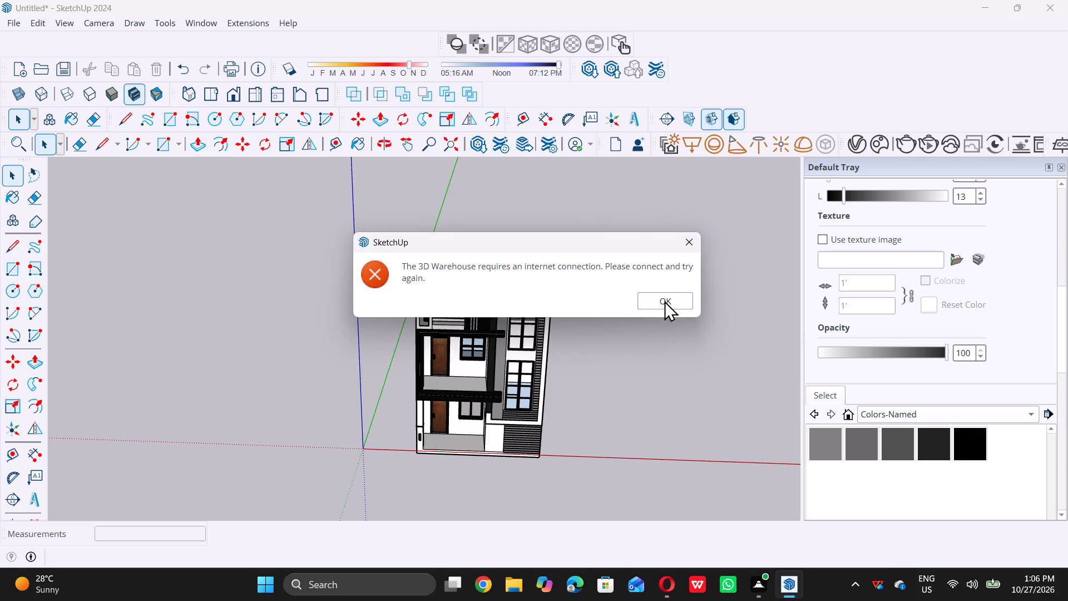
{"action": "left_click", "coordinate": [664, 300]}
{"action": "left_click", "coordinate": [690, 244]}
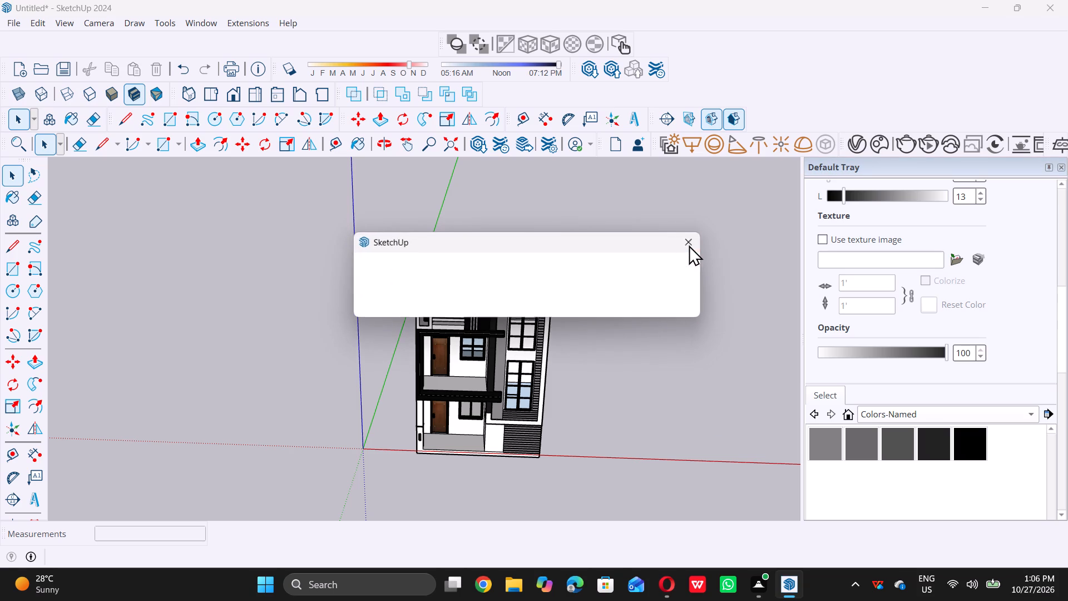
{"action": "left_click", "coordinate": [483, 146]}
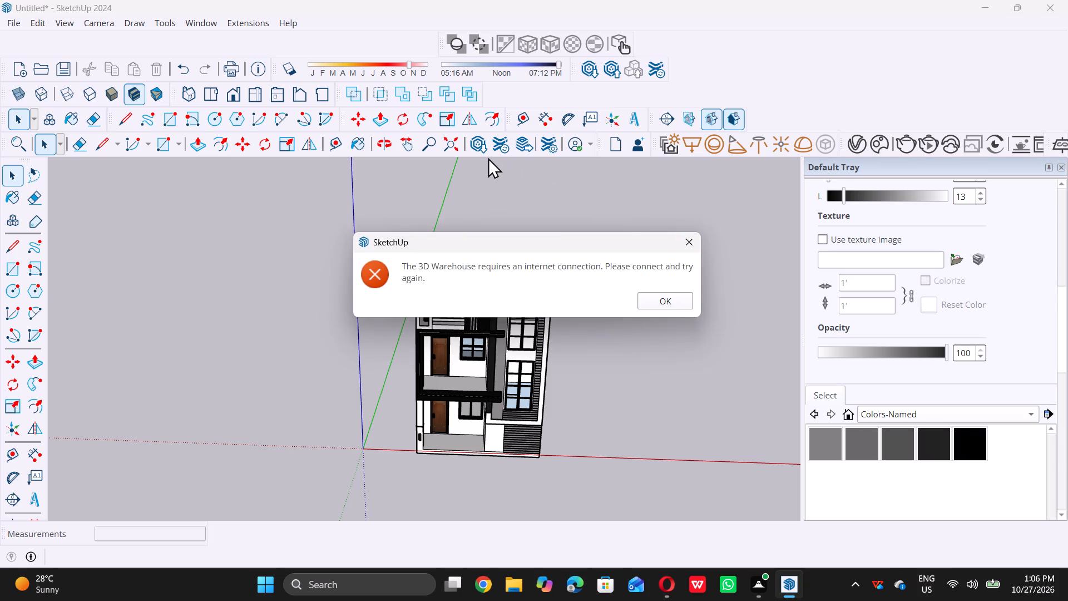
{"action": "left_click", "coordinate": [690, 243]}
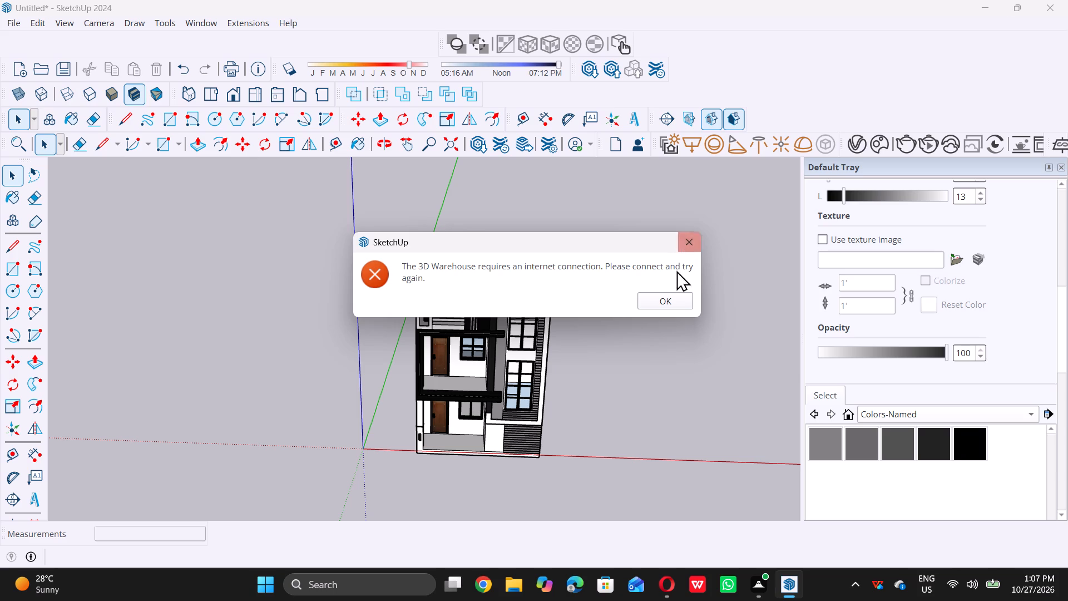
{"action": "left_click", "coordinate": [670, 362]}
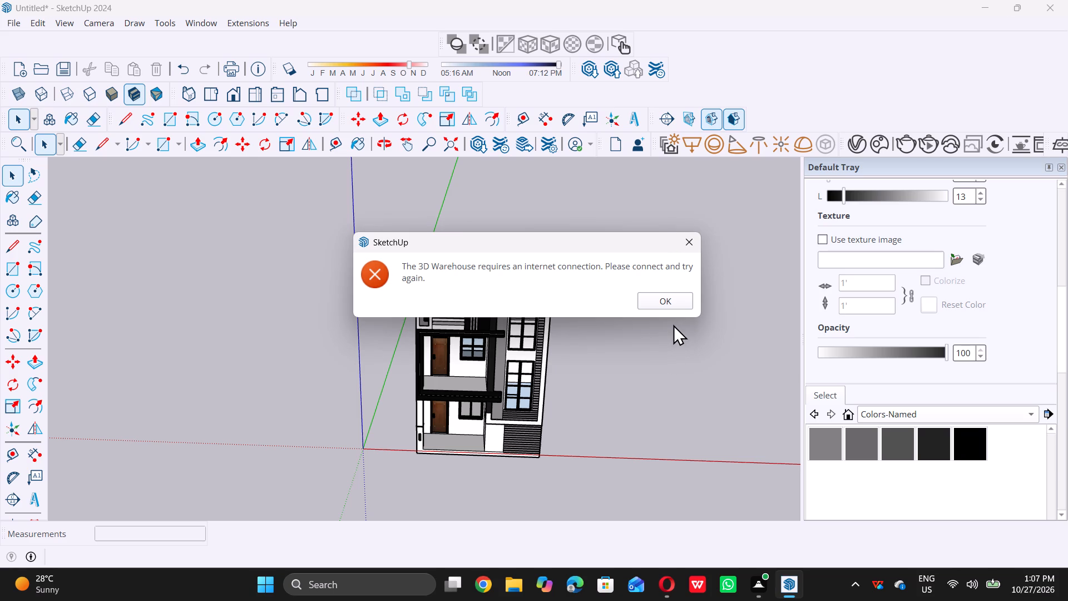
{"action": "left_click", "coordinate": [691, 242]}
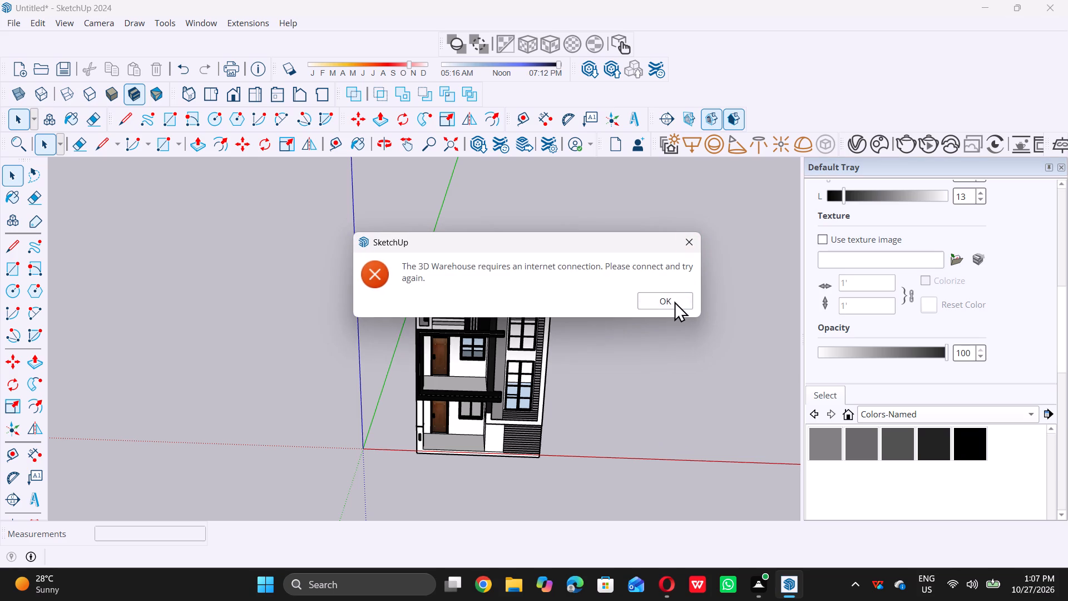
{"action": "left_click", "coordinate": [675, 305]}
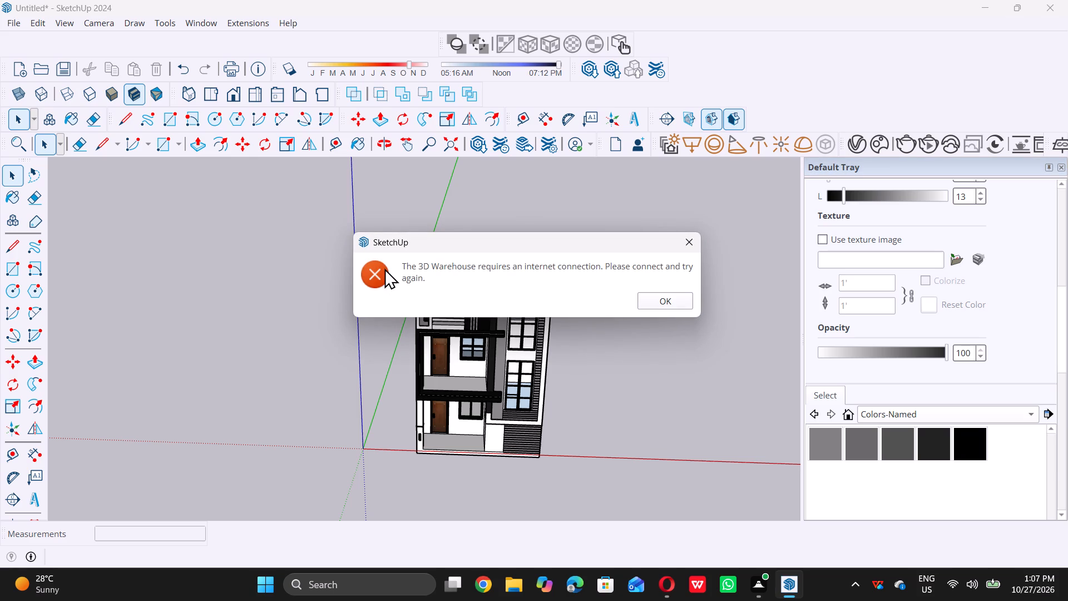
{"action": "left_click", "coordinate": [384, 268]}
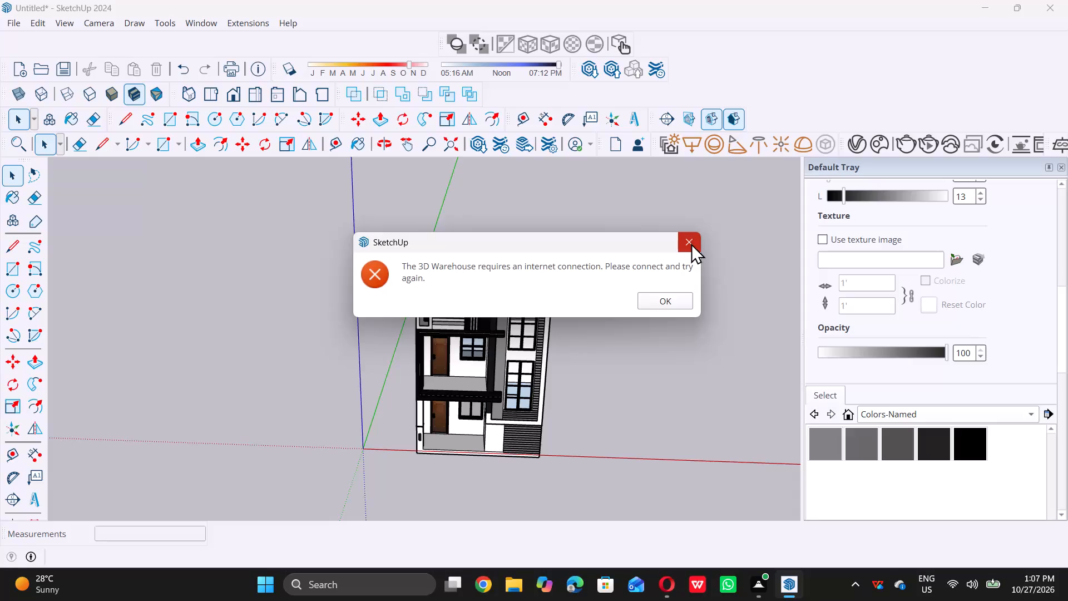
{"action": "left_click", "coordinate": [691, 243]}
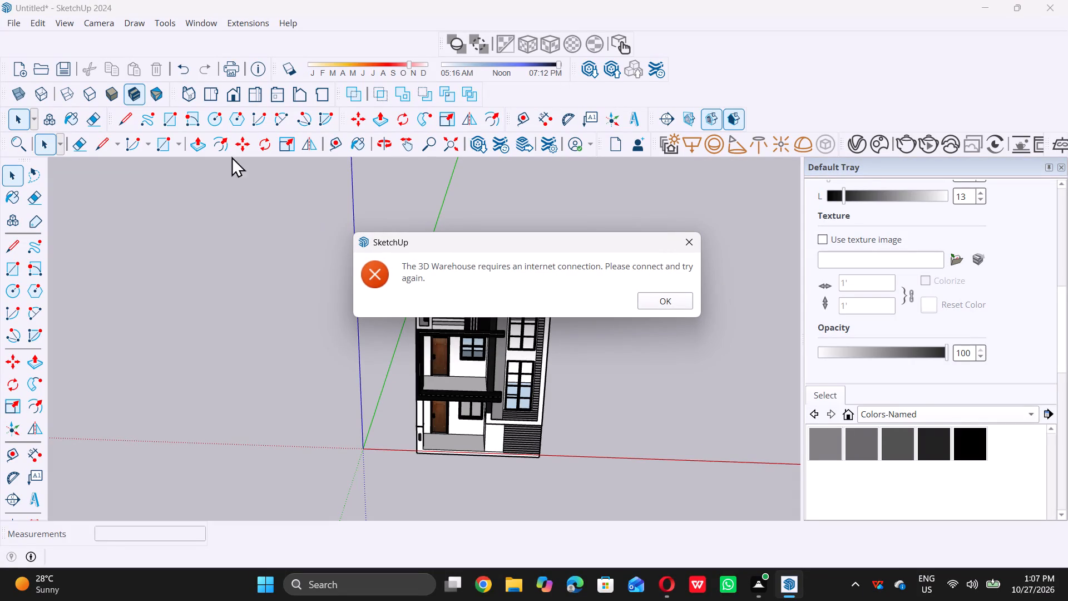
{"action": "left_click", "coordinate": [7, 24]}
{"action": "left_click", "coordinate": [678, 246]}
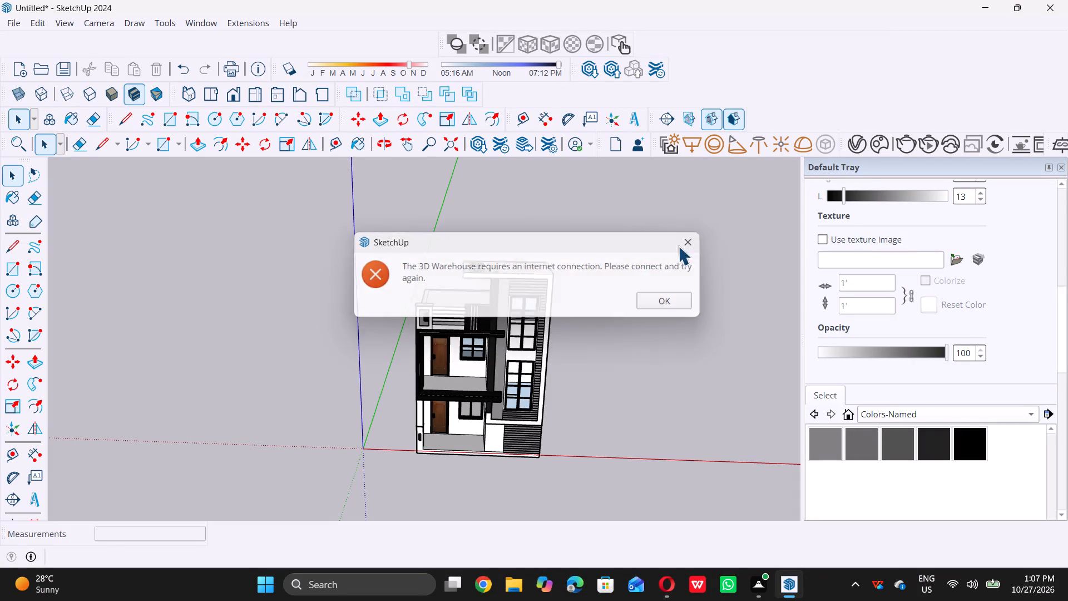
{"action": "left_click", "coordinate": [684, 243]}
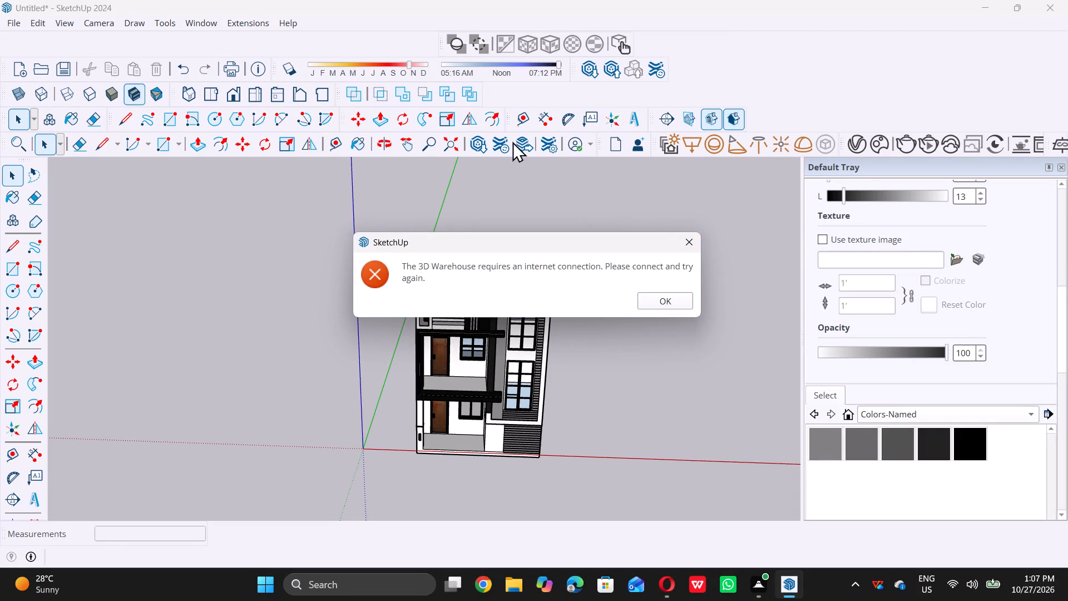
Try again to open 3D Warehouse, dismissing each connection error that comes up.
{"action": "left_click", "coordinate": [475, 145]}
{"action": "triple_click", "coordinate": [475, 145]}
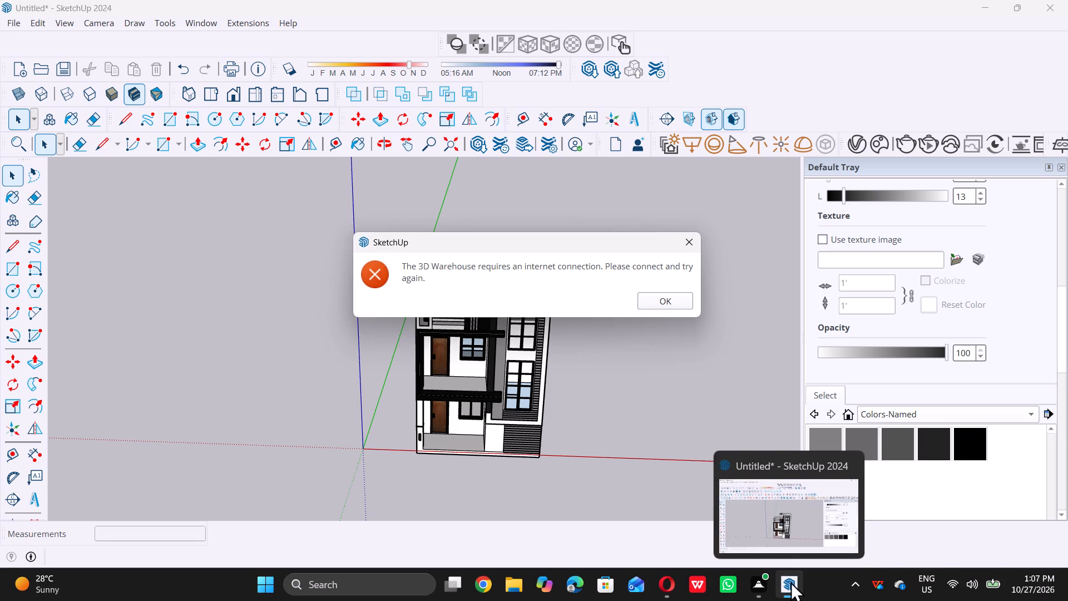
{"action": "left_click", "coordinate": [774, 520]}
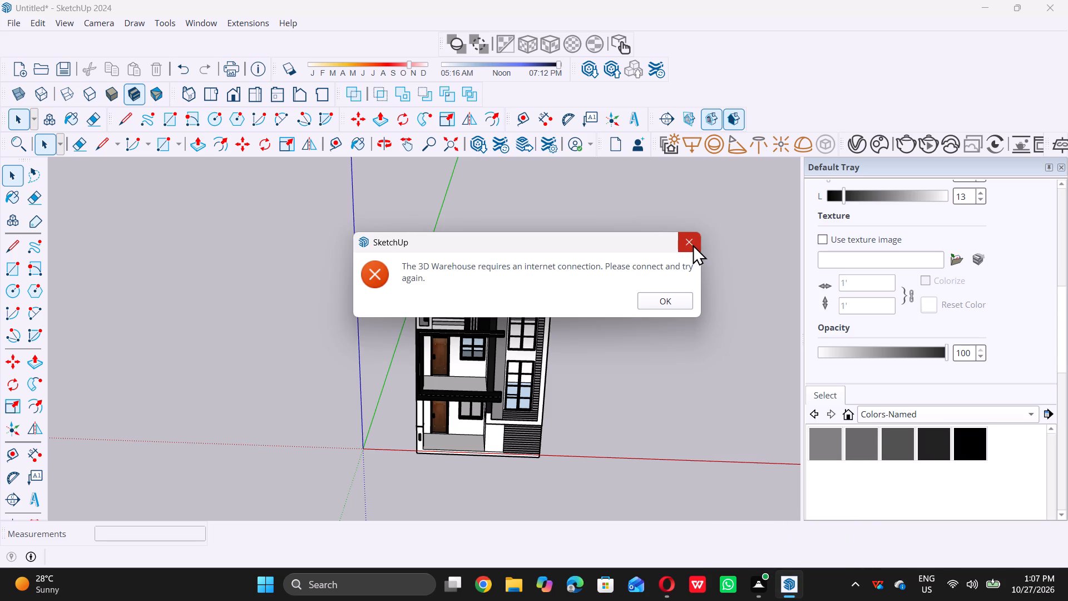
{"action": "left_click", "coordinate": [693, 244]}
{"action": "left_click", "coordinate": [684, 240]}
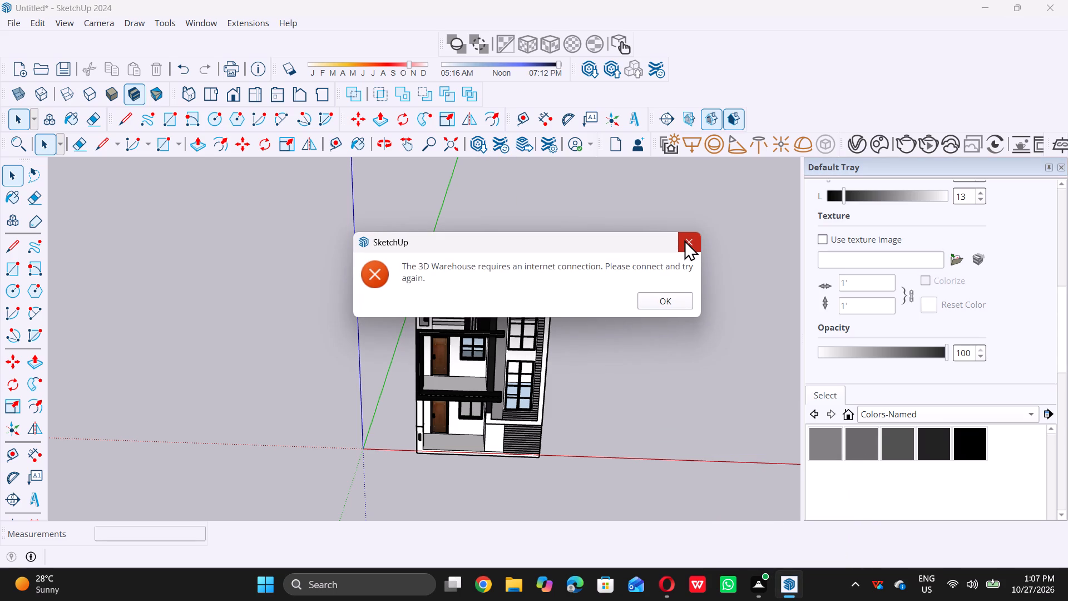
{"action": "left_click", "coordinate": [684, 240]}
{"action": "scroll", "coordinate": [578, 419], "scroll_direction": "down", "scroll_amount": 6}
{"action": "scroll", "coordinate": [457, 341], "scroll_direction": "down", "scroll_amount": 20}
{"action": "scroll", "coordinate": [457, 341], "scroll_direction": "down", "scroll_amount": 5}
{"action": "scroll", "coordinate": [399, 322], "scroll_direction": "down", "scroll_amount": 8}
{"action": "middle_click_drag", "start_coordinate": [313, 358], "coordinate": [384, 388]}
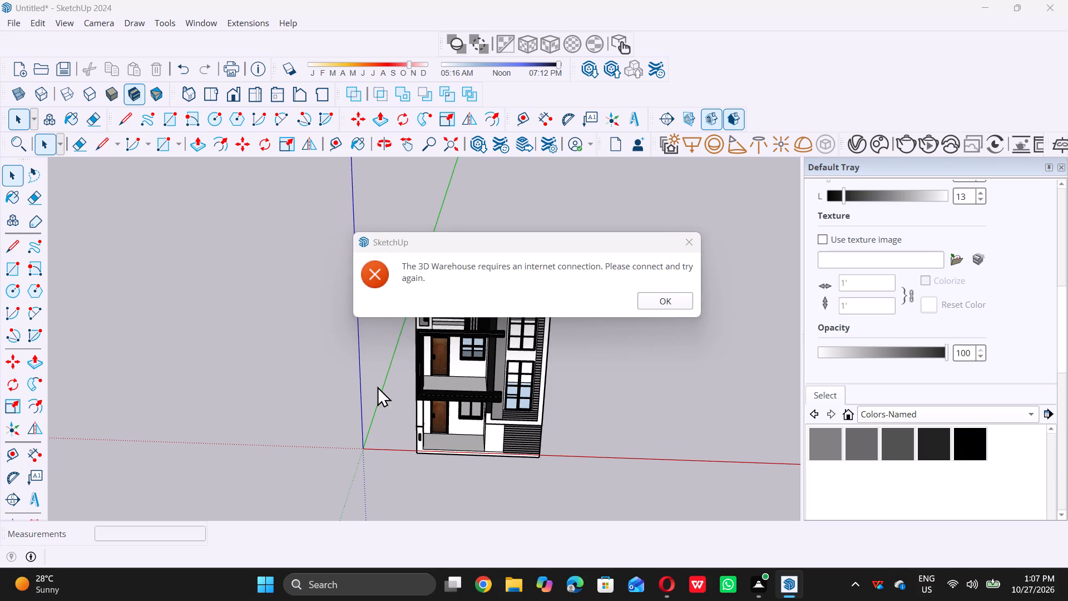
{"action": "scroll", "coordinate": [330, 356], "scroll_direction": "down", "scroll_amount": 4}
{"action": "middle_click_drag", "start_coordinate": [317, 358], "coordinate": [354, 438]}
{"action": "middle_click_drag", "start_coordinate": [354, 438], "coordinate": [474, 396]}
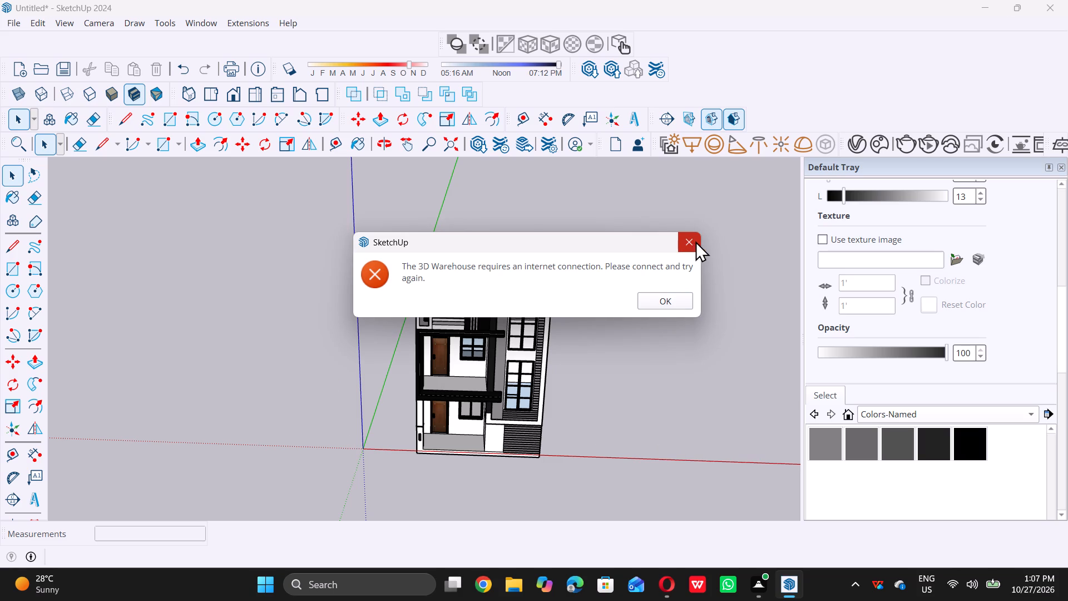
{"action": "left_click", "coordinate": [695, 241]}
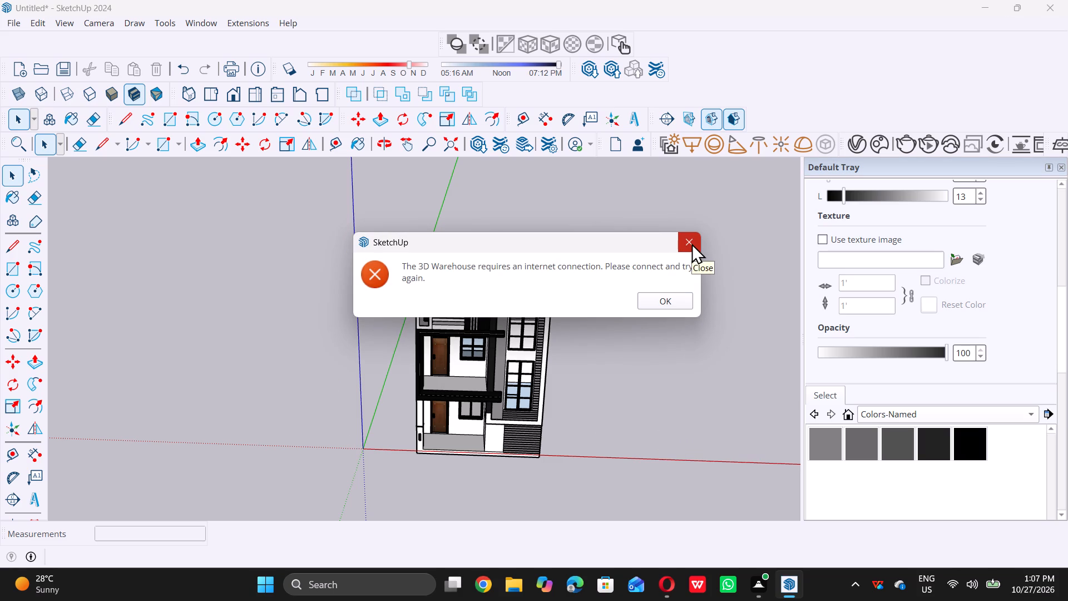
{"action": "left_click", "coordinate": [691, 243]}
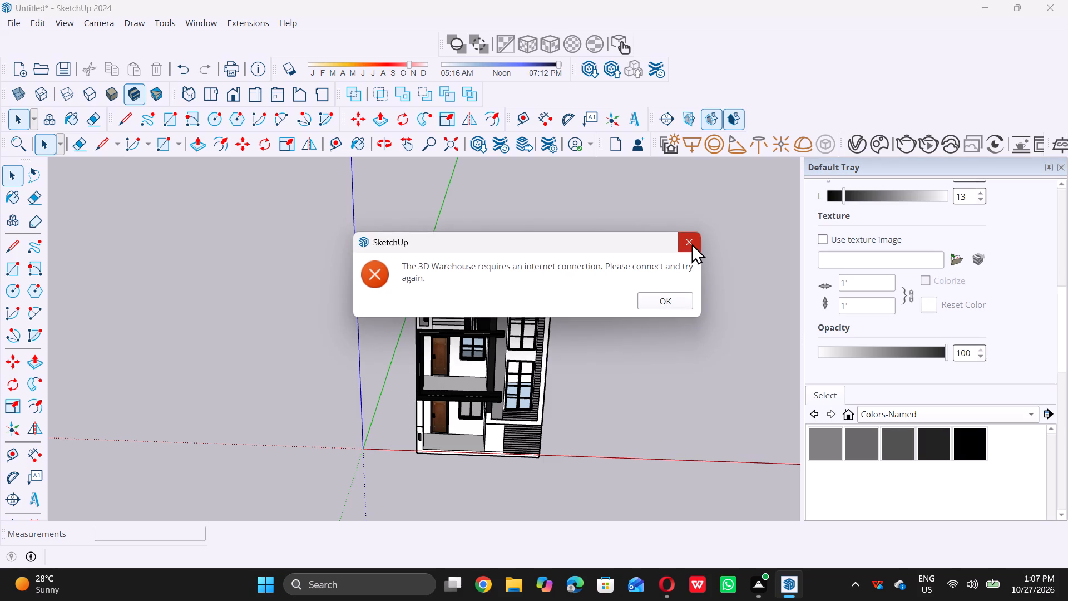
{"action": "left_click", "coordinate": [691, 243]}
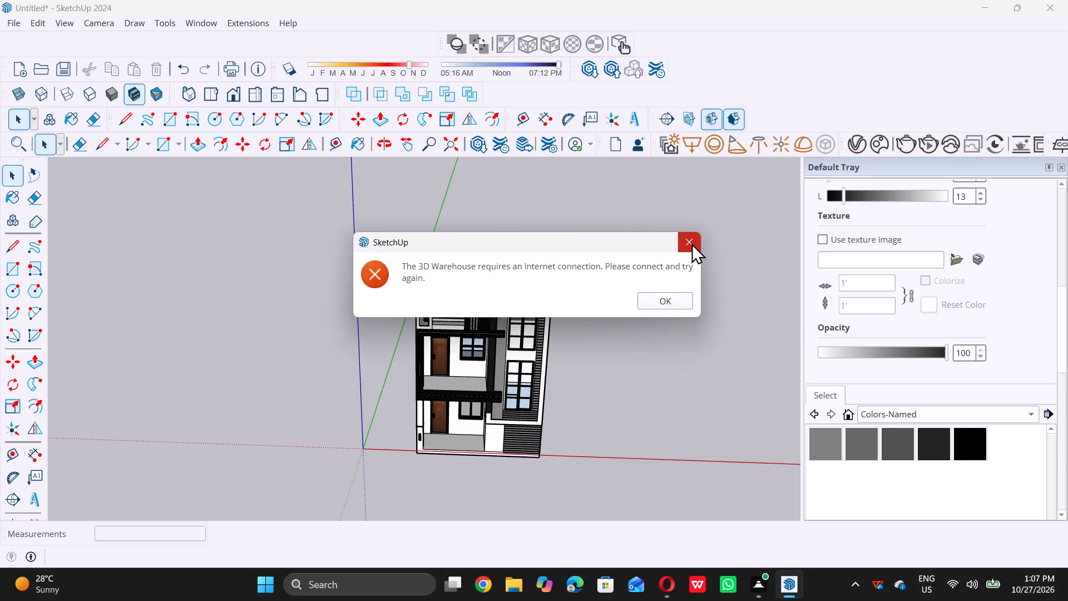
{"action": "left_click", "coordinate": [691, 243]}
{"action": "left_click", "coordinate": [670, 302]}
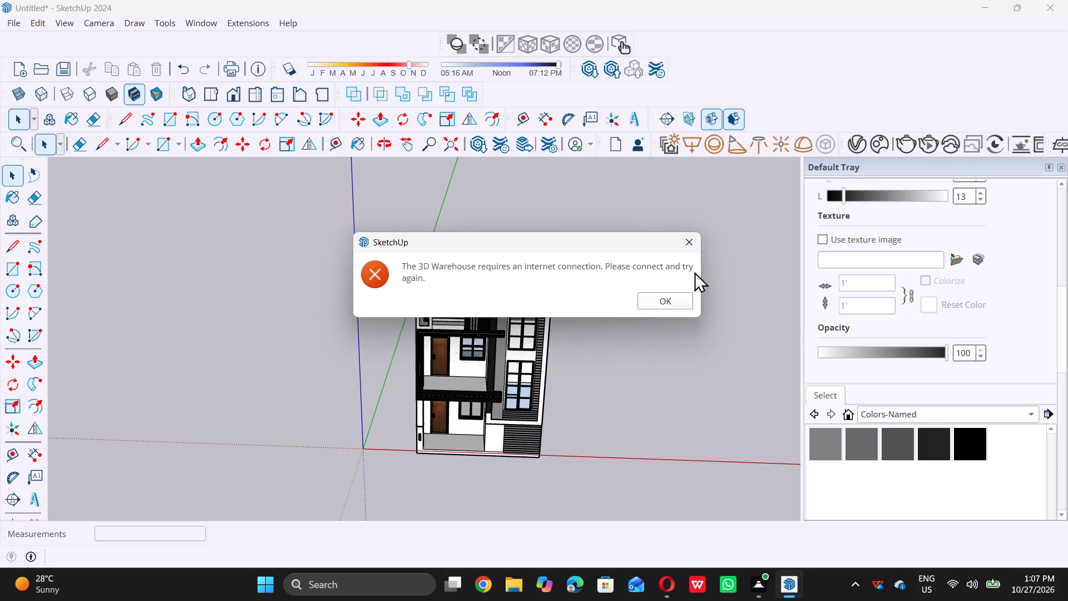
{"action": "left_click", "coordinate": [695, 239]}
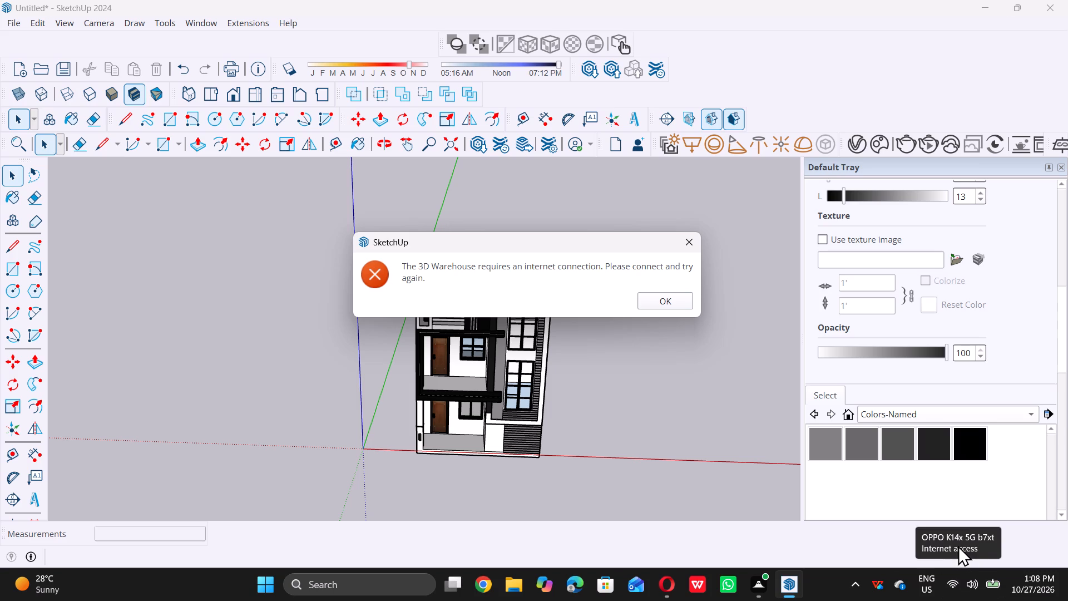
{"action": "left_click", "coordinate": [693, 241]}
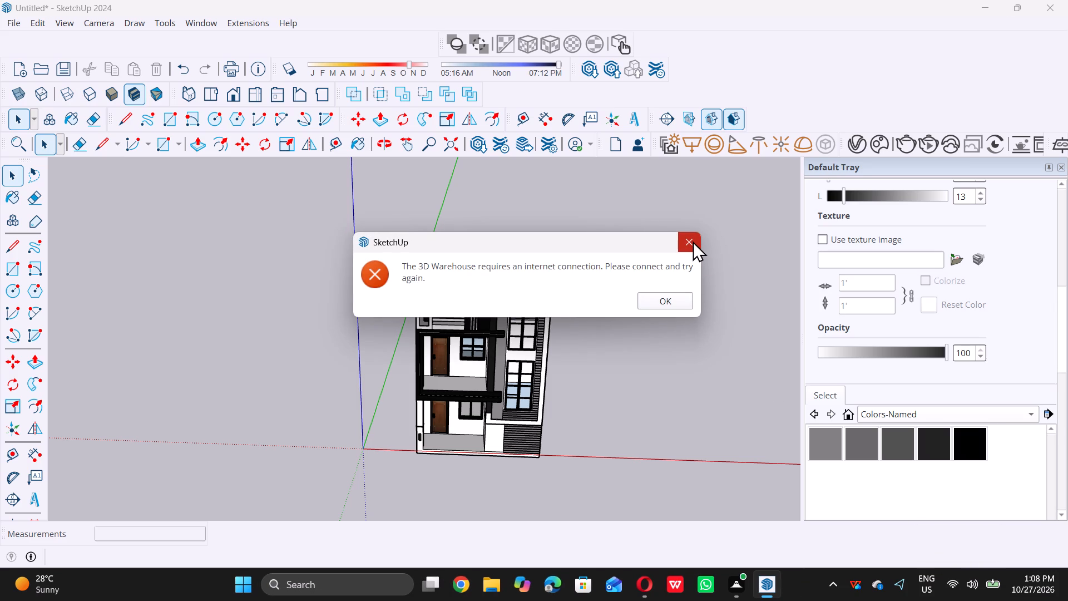
Check the computer's Wi-Fi connection.
{"action": "double_click", "coordinate": [950, 588]}
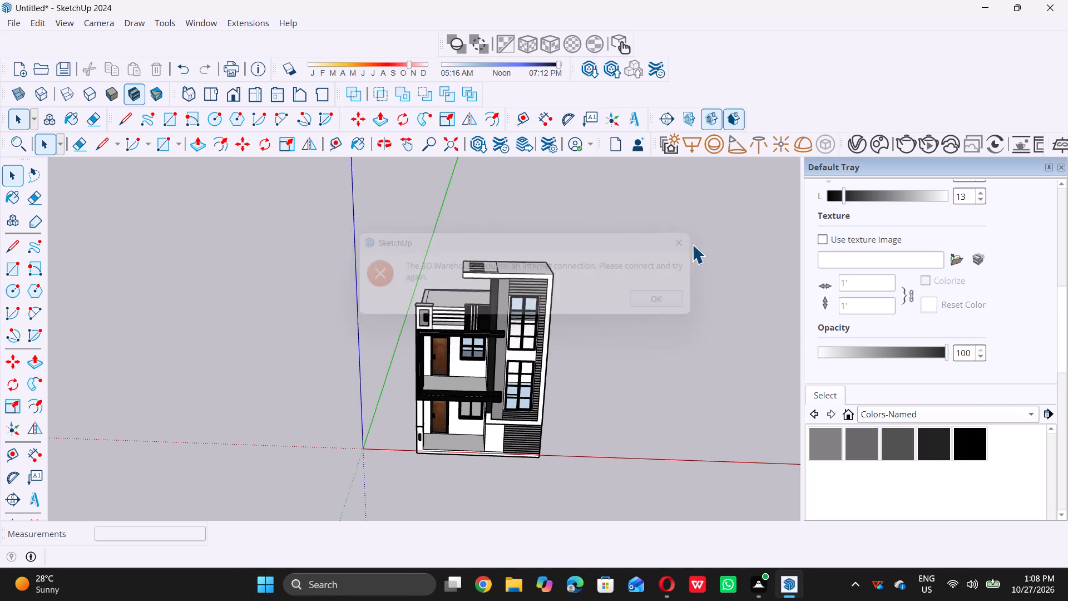
Dismiss the remaining 3D Warehouse connection errors to free the model view.
{"action": "left_click", "coordinate": [689, 240]}
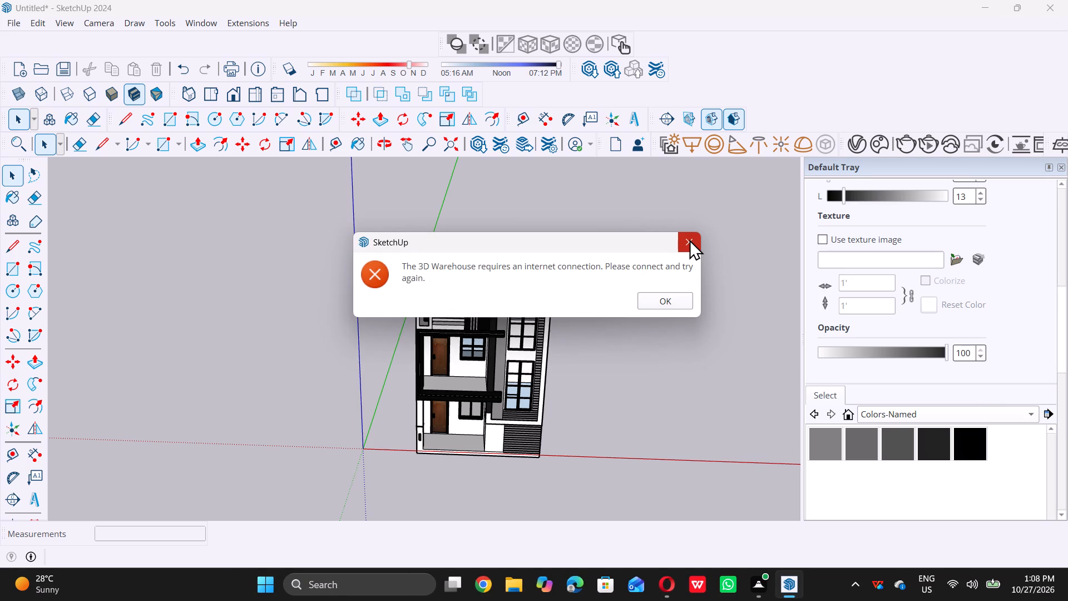
{"action": "left_click", "coordinate": [688, 238]}
{"action": "left_click", "coordinate": [689, 238]}
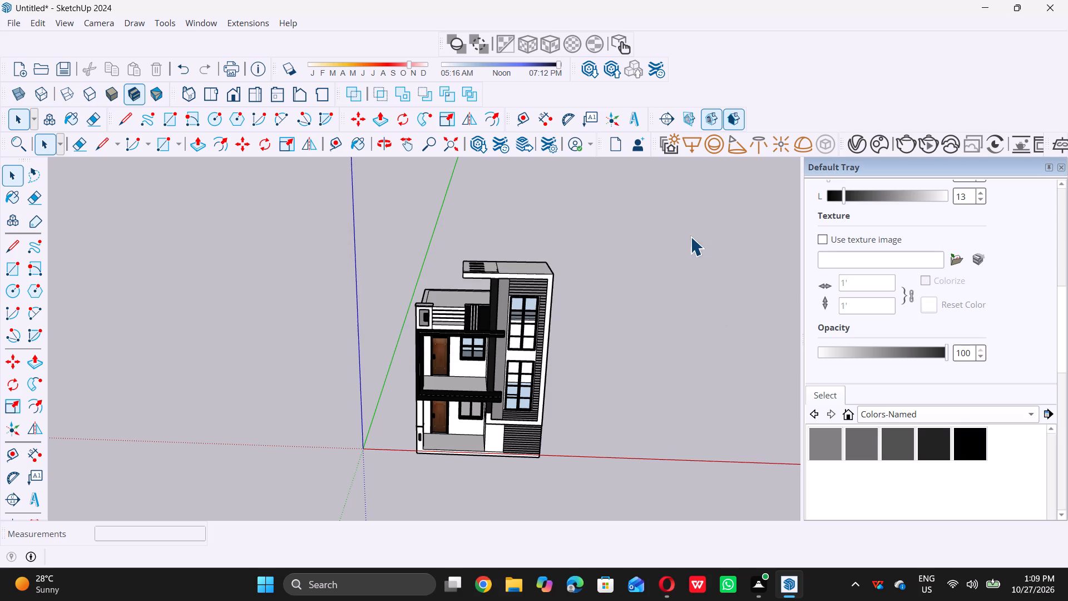
{"action": "left_click", "coordinate": [691, 236]}
Examine the full front facade of the house, from the ground floor to the tower roof.
{"action": "scroll", "coordinate": [645, 314], "scroll_direction": "down", "scroll_amount": 5}
{"action": "middle_click_drag", "start_coordinate": [599, 363], "coordinate": [542, 336]}
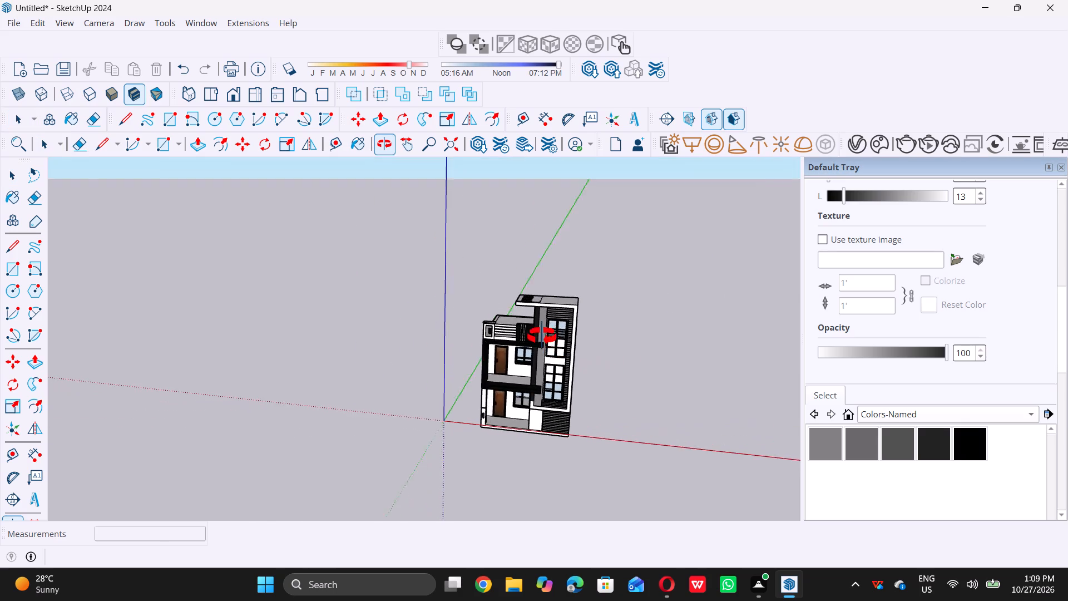
{"action": "middle_click_drag", "start_coordinate": [542, 336], "coordinate": [543, 331]}
{"action": "scroll", "coordinate": [535, 406], "scroll_direction": "up", "scroll_amount": 5}
{"action": "scroll", "coordinate": [530, 382], "scroll_direction": "down", "scroll_amount": 4}
{"action": "middle_click_drag", "start_coordinate": [524, 384], "coordinate": [566, 383]}
{"action": "scroll", "coordinate": [584, 376], "scroll_direction": "up", "scroll_amount": 5}
Save the house model as "elevation two" in the vinod folder on the Desktop.
{"action": "left_click", "coordinate": [12, 21]}
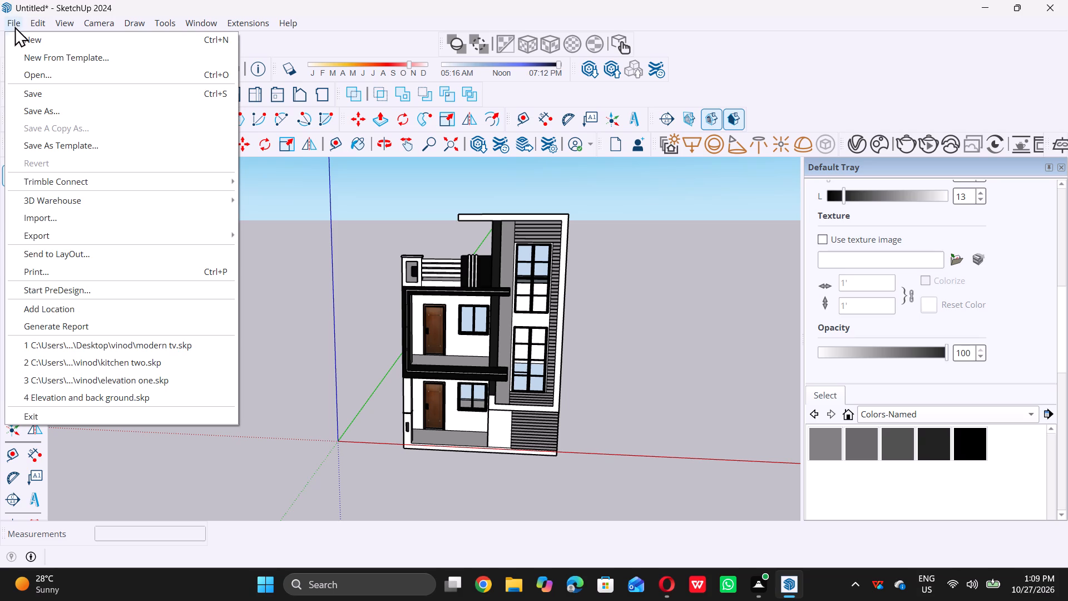
{"action": "left_click", "coordinate": [43, 109]}
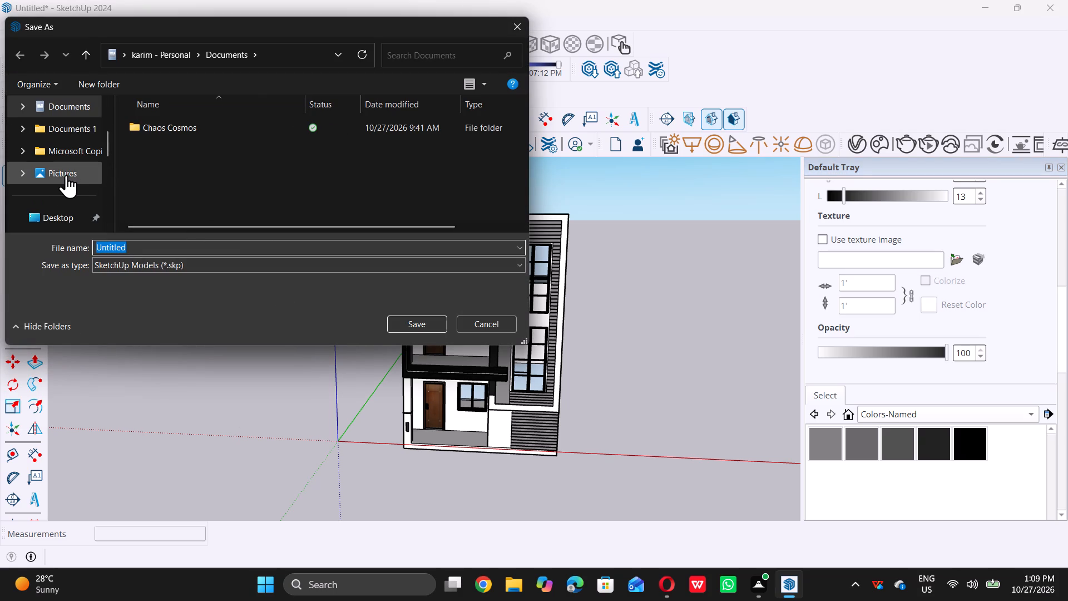
{"action": "double_click", "coordinate": [65, 218]}
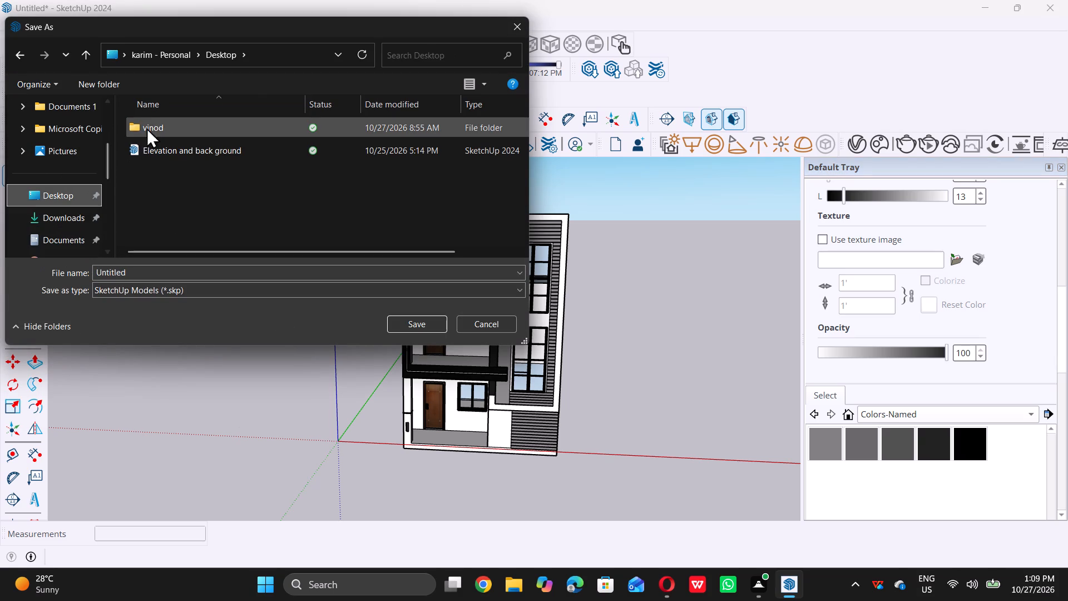
{"action": "double_click", "coordinate": [151, 126]}
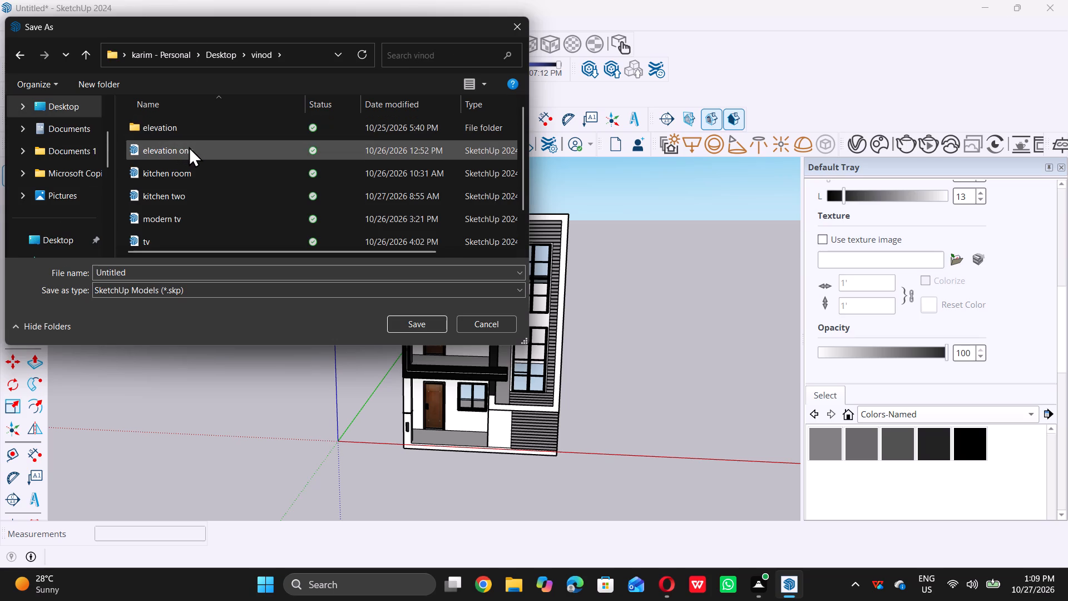
{"action": "scroll", "coordinate": [189, 144], "scroll_direction": "up", "scroll_amount": 1}
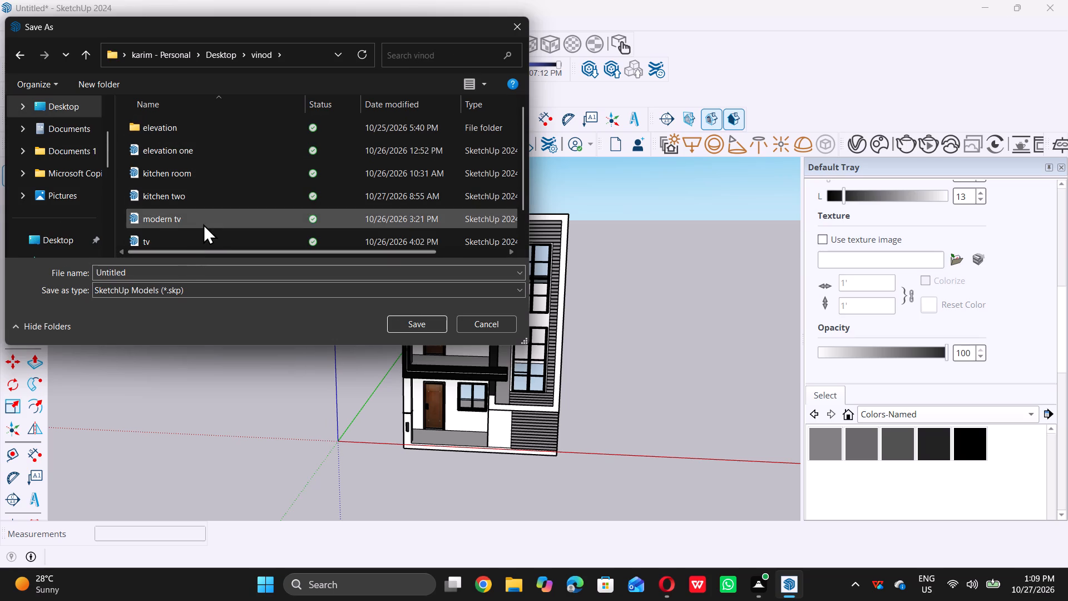
{"action": "left_click", "coordinate": [191, 274]}
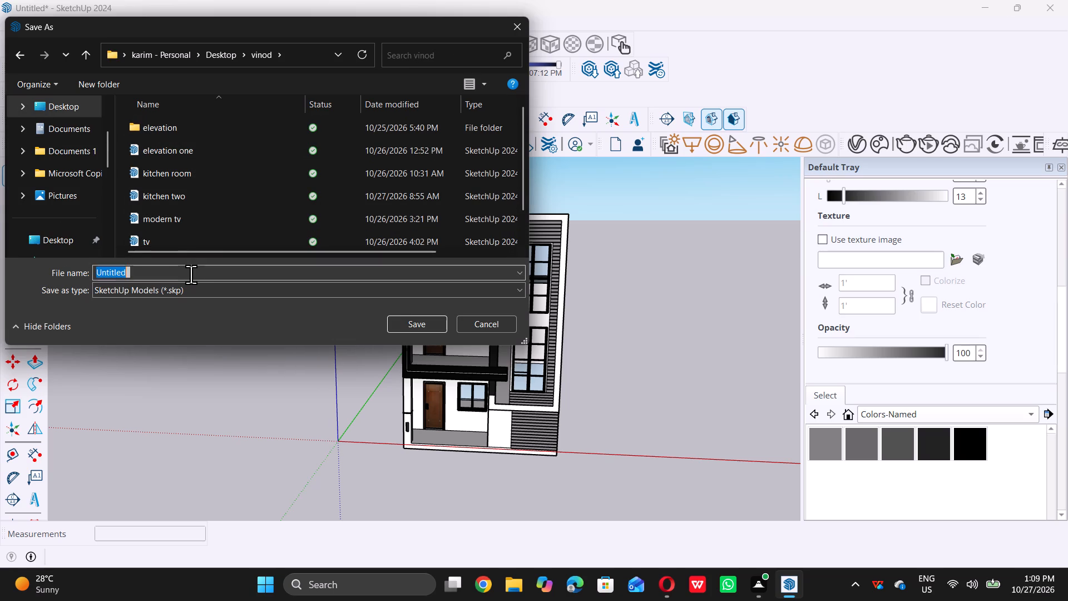
{"action": "key", "text": "BackSpace"}
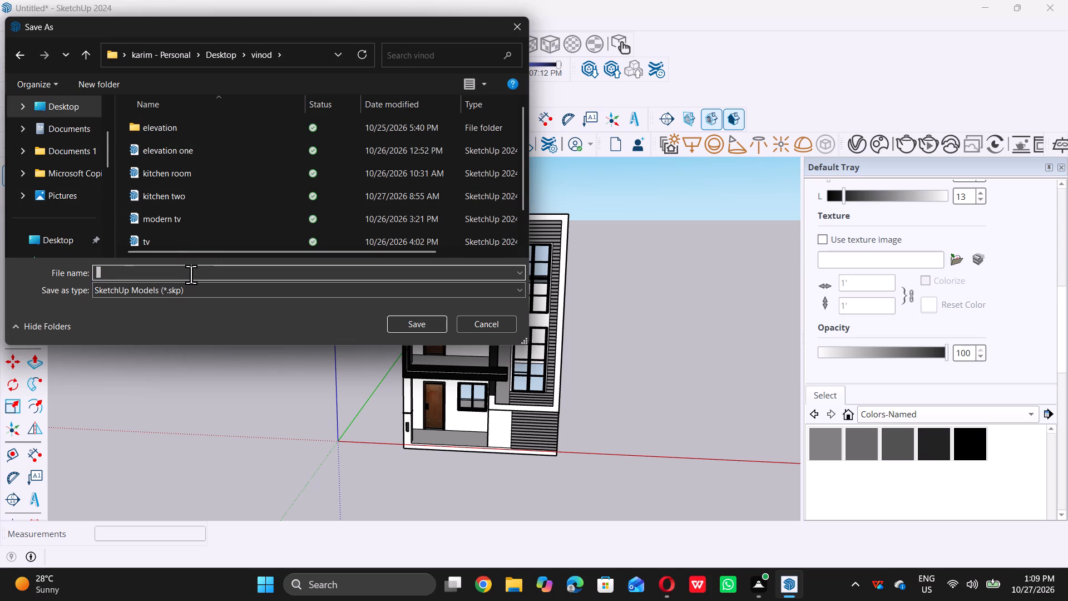
{"action": "type", "text": "el"}
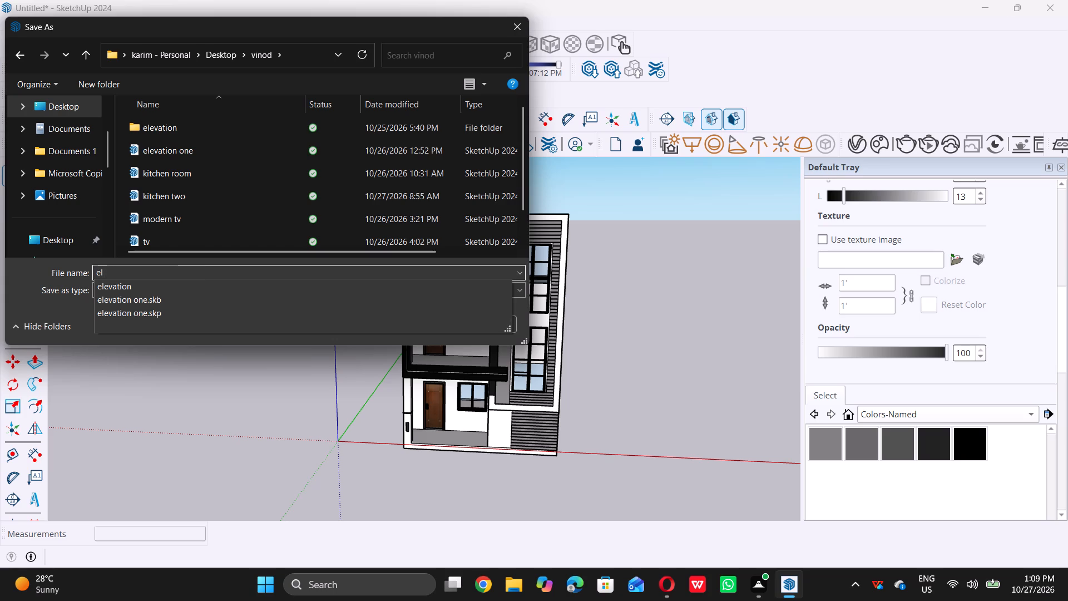
{"action": "type", "text": "evati"}
{"action": "type", "text": "on"}
{"action": "key", "text": "space"}
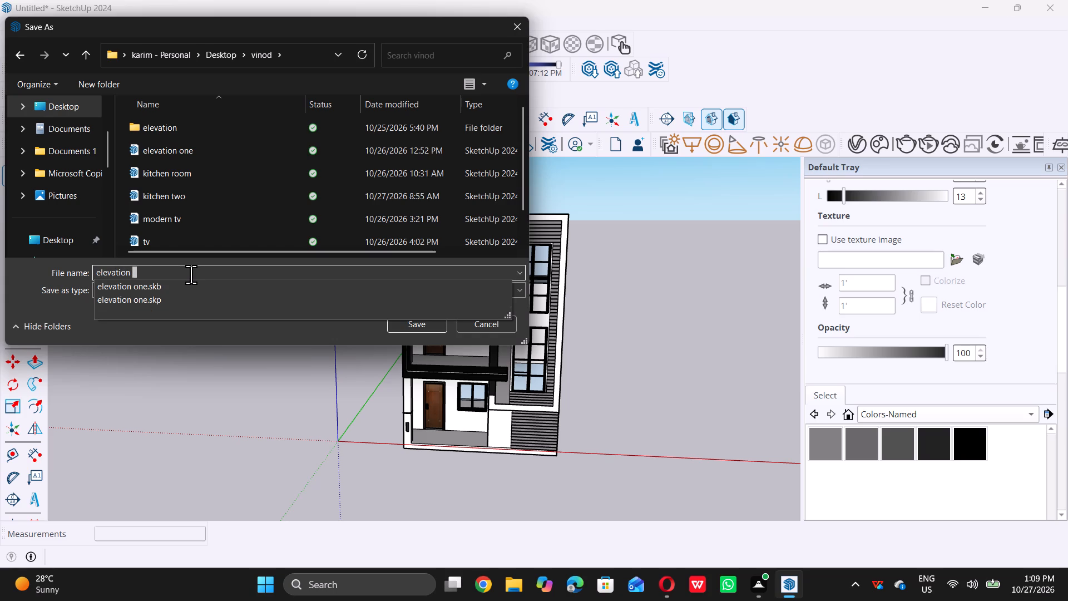
{"action": "type", "text": "two"}
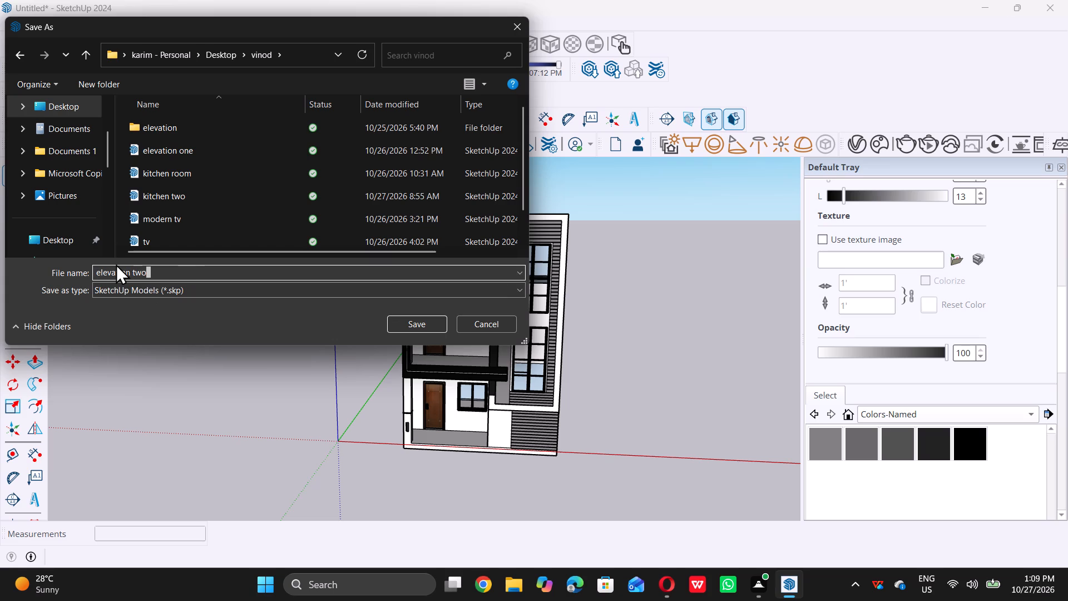
{"action": "triple_click", "coordinate": [411, 321]}
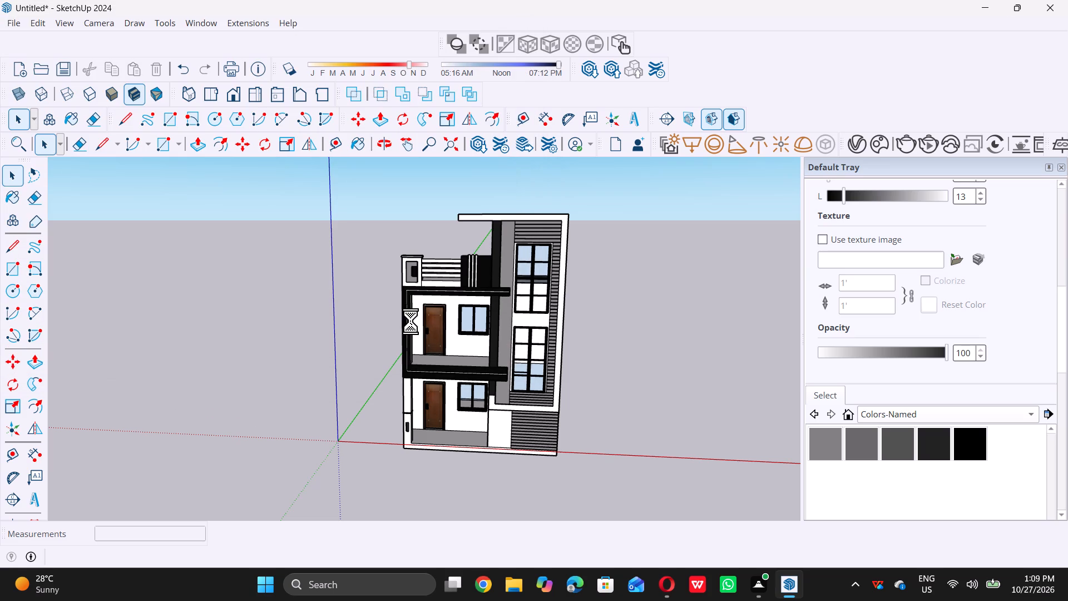
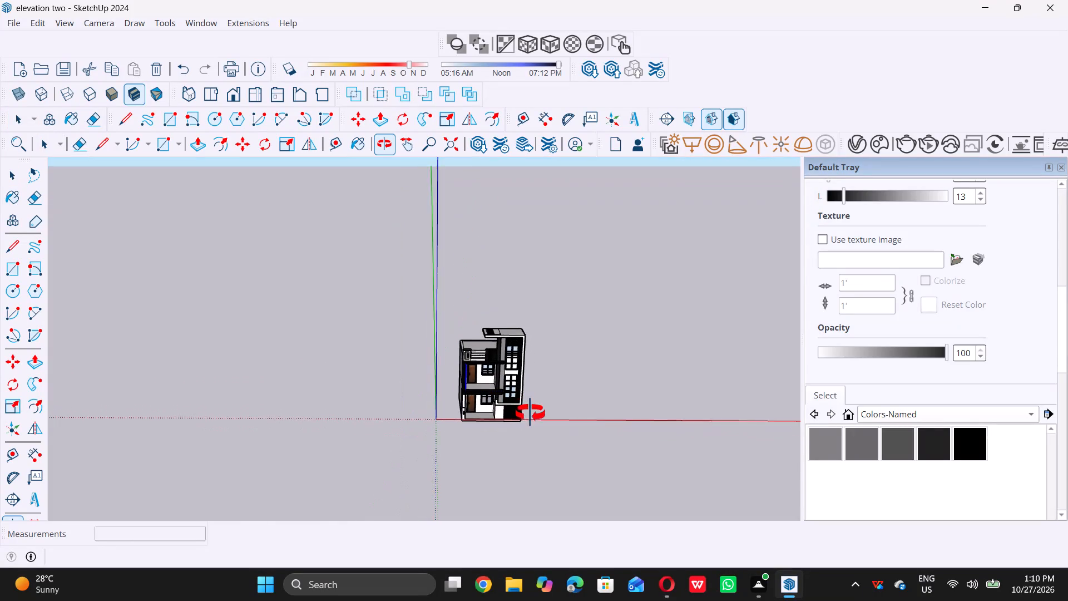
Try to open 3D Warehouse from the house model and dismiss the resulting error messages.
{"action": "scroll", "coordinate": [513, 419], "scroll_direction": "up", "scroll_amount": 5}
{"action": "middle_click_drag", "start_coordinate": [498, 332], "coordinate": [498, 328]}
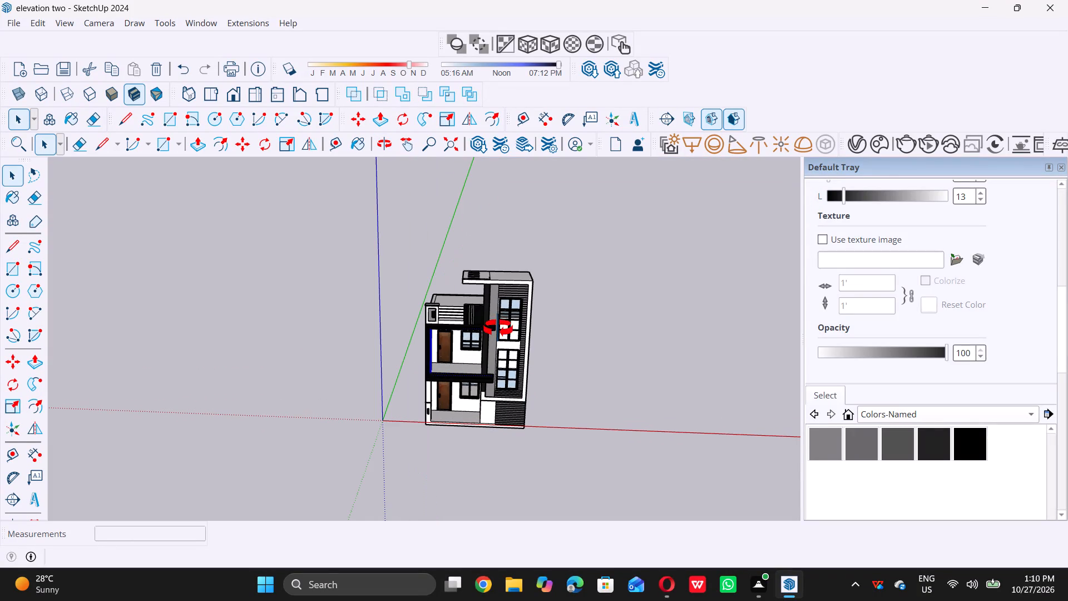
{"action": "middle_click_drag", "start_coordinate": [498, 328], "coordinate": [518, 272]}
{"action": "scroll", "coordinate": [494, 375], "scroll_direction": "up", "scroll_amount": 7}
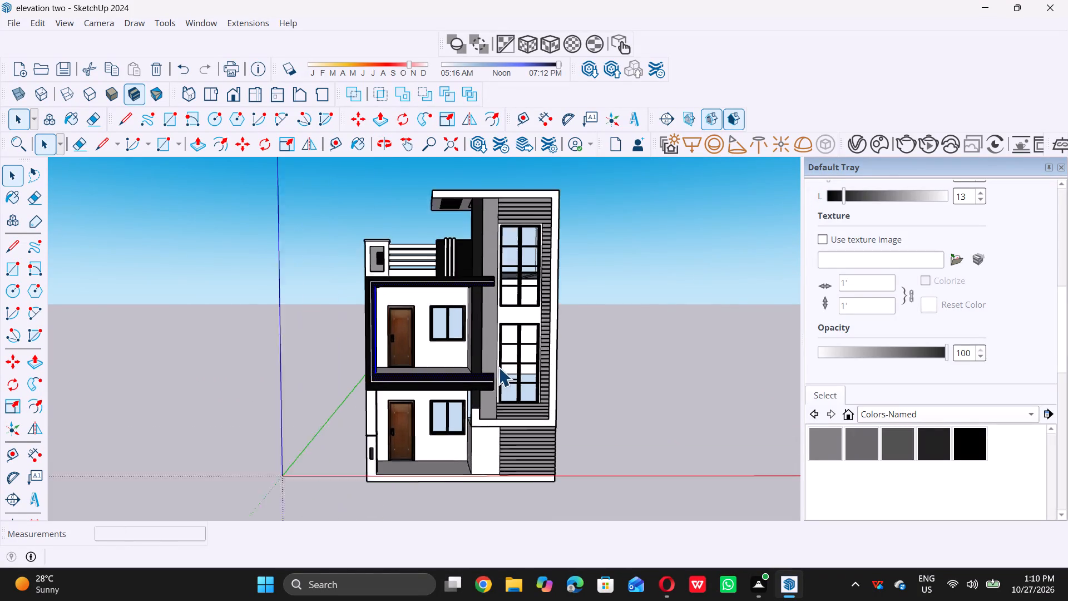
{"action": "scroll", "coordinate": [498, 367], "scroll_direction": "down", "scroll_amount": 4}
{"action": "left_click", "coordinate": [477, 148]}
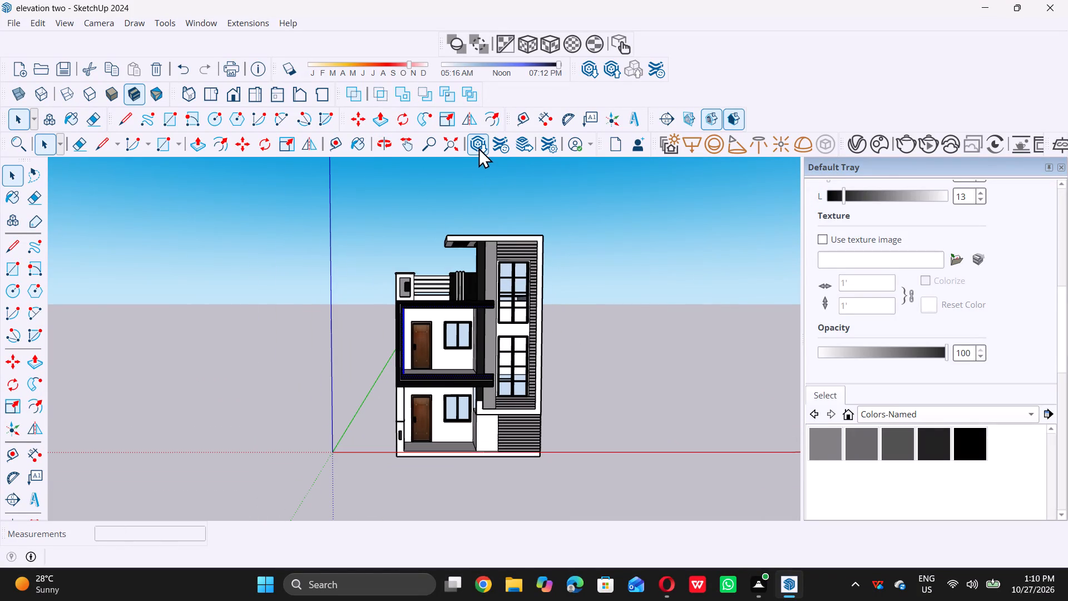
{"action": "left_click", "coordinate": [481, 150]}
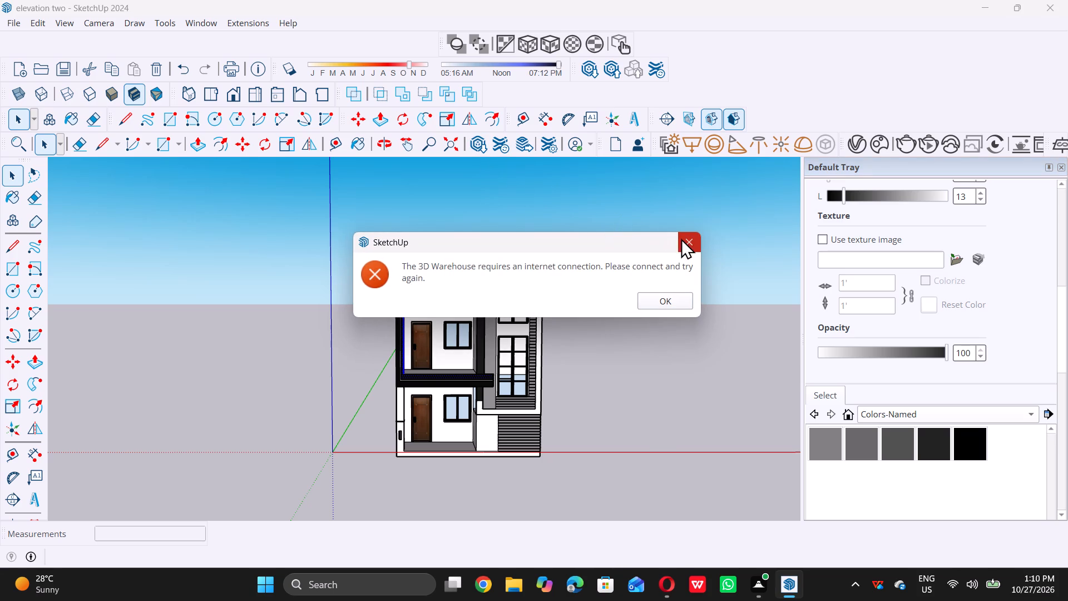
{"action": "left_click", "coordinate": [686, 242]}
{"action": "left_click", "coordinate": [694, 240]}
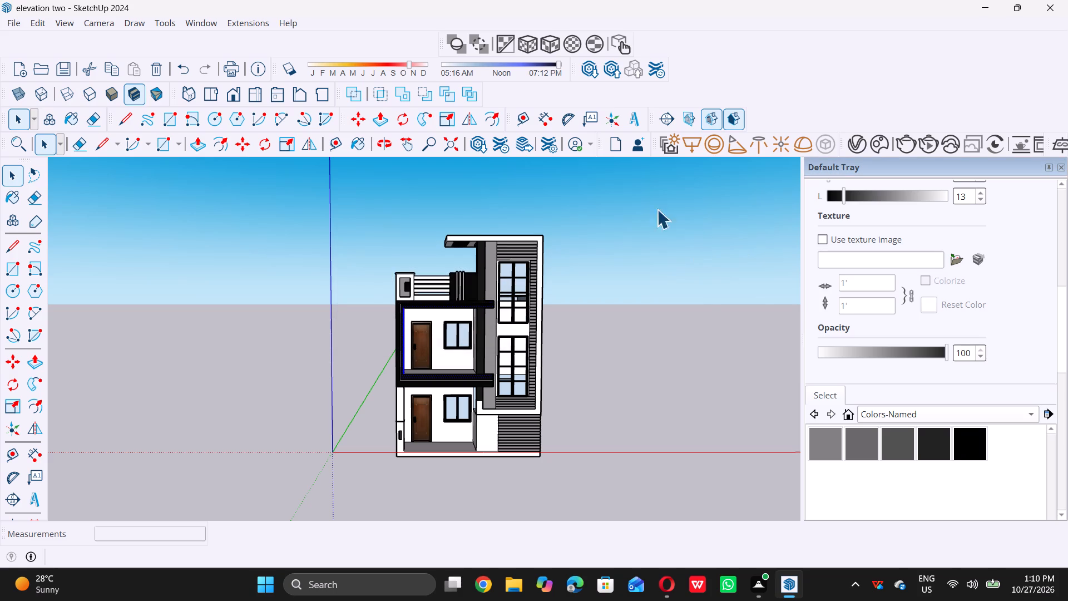
Browse the Downloads, Desktop and Pictures folders for a model file to import, and close the import dialog without choosing one.
{"action": "left_click", "coordinate": [17, 25]}
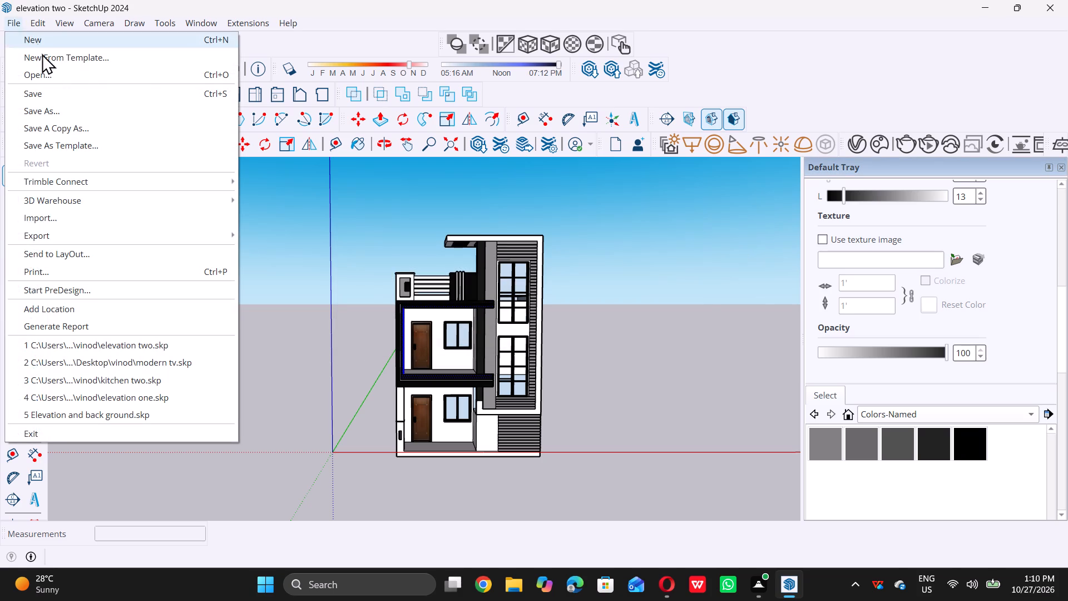
{"action": "left_click", "coordinate": [67, 217]}
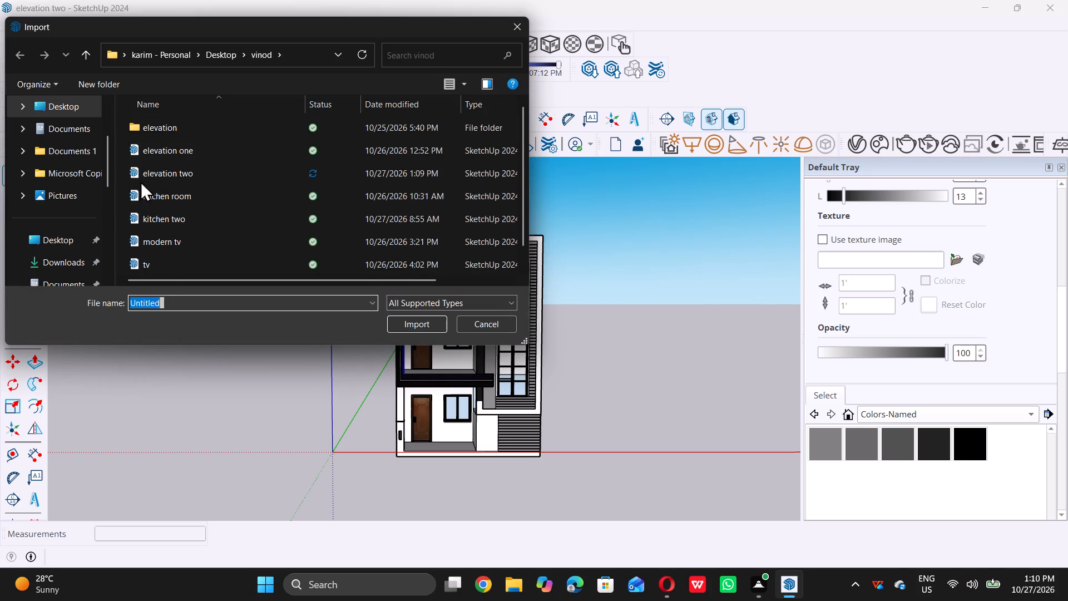
{"action": "left_click", "coordinate": [70, 259]}
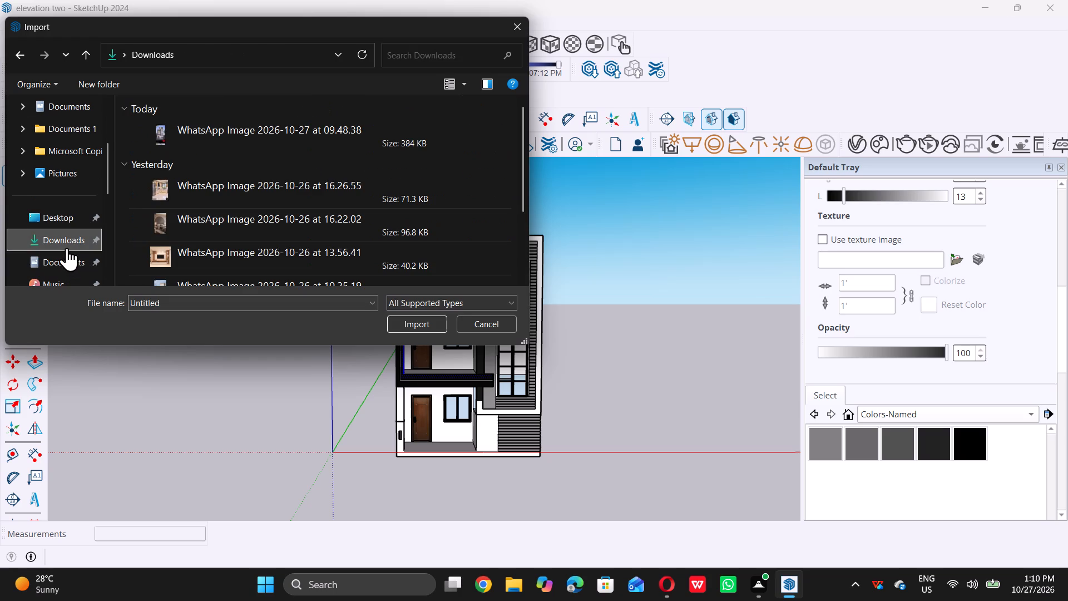
{"action": "left_click", "coordinate": [63, 218]}
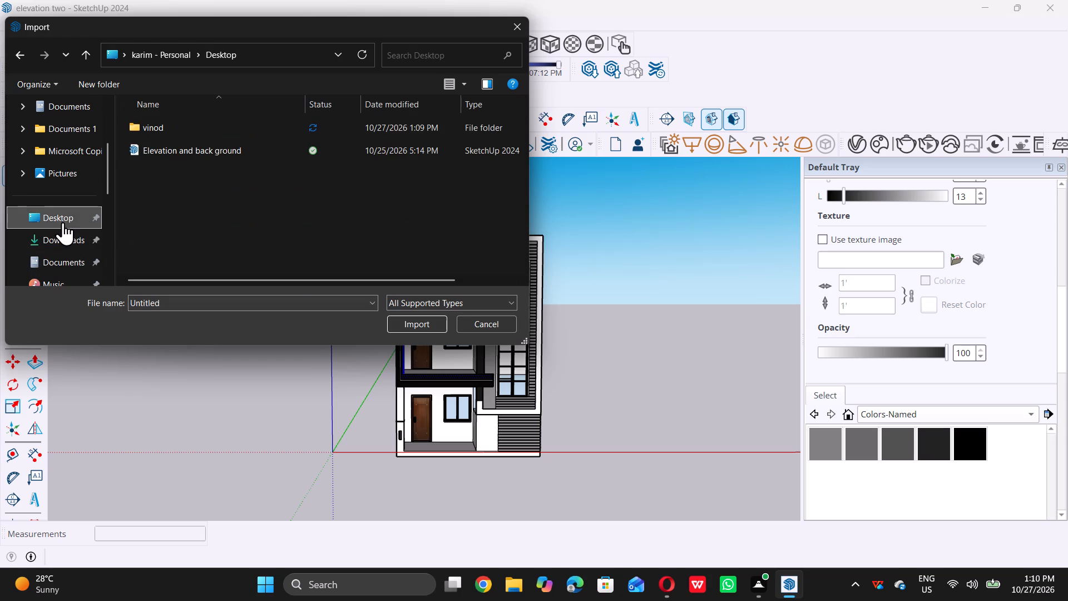
{"action": "left_click", "coordinate": [70, 171]}
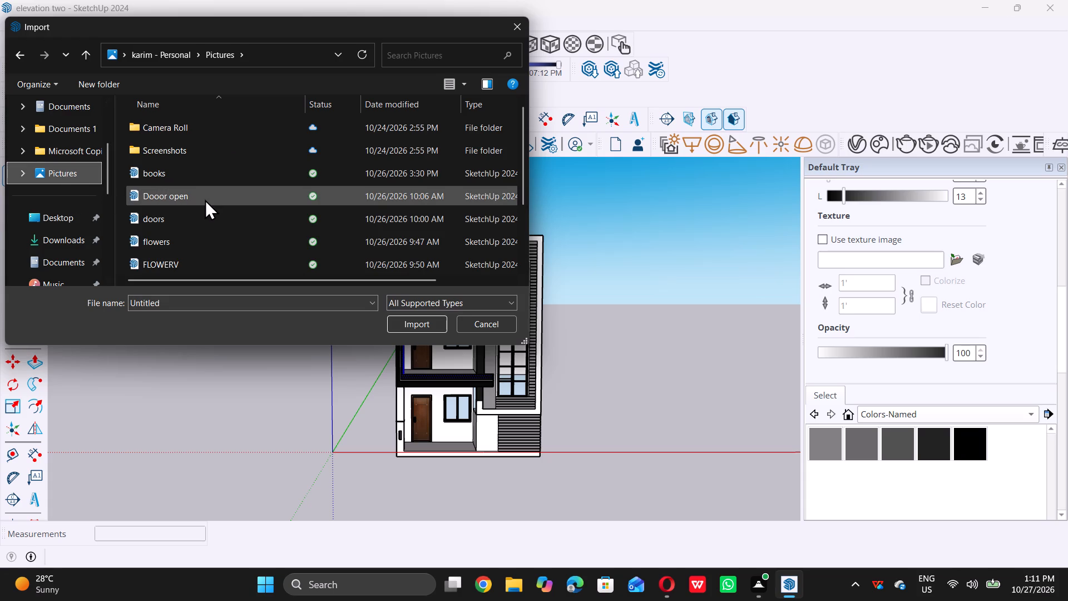
{"action": "scroll", "coordinate": [205, 199], "scroll_direction": "down", "scroll_amount": 1}
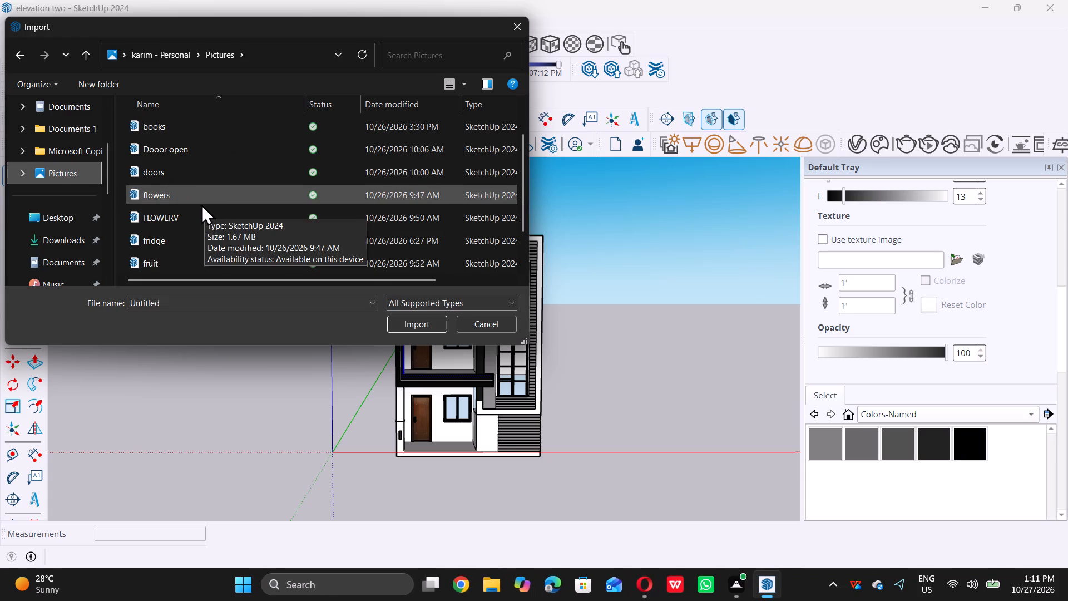
{"action": "scroll", "coordinate": [200, 208], "scroll_direction": "down", "scroll_amount": 1}
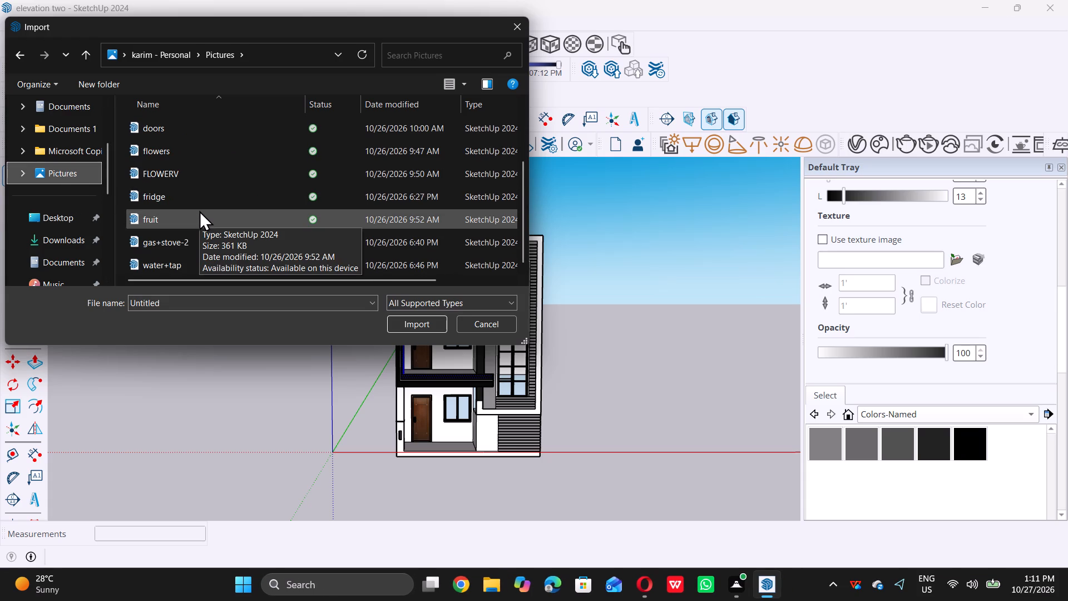
{"action": "scroll", "coordinate": [199, 210], "scroll_direction": "down", "scroll_amount": 10}
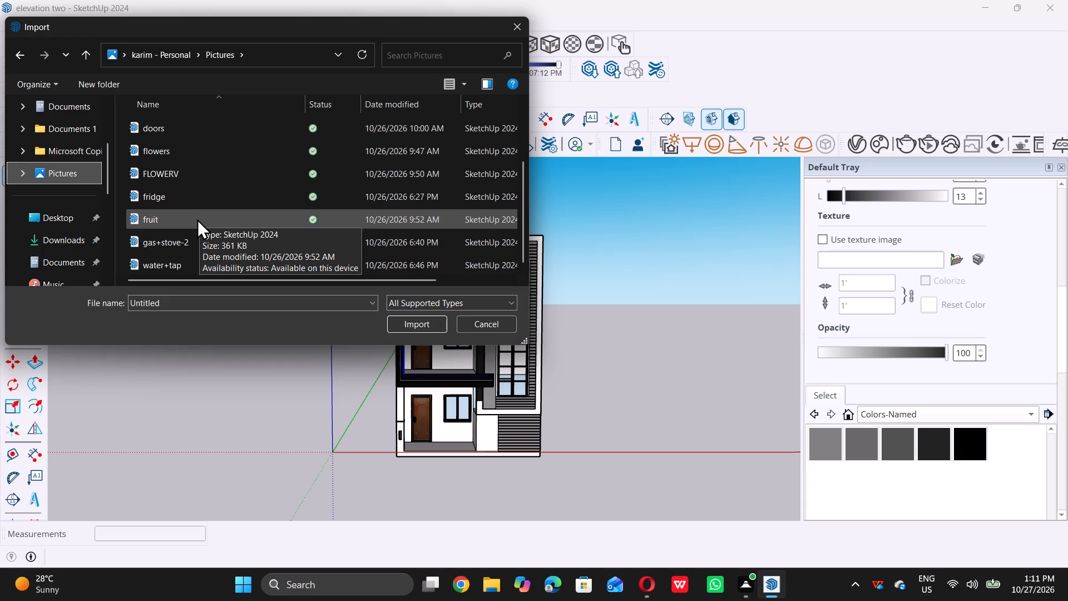
{"action": "scroll", "coordinate": [197, 219], "scroll_direction": "down", "scroll_amount": 11}
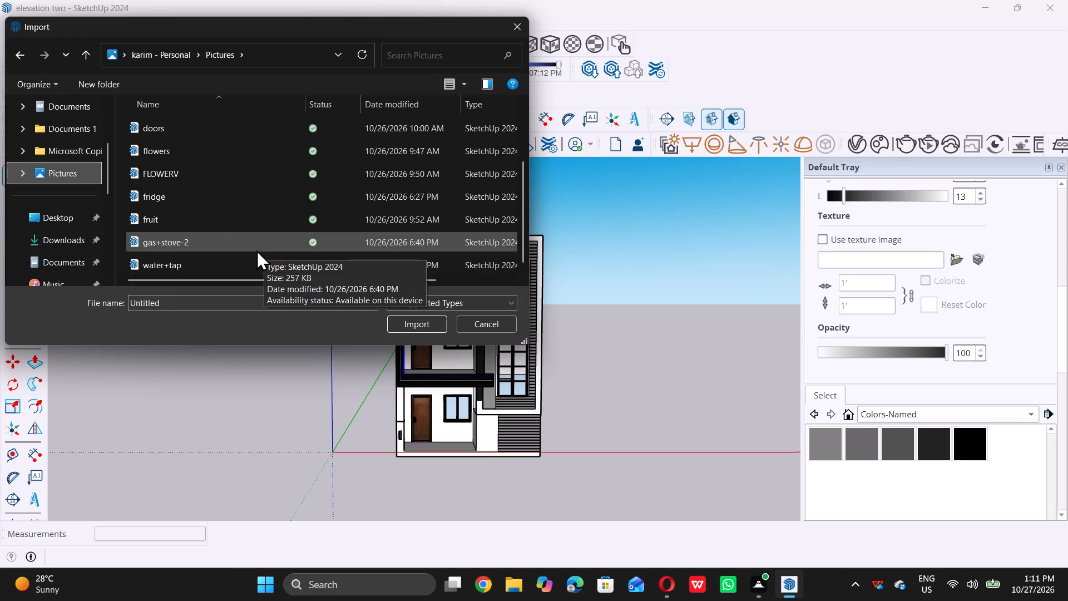
{"action": "scroll", "coordinate": [256, 250], "scroll_direction": "down", "scroll_amount": 5}
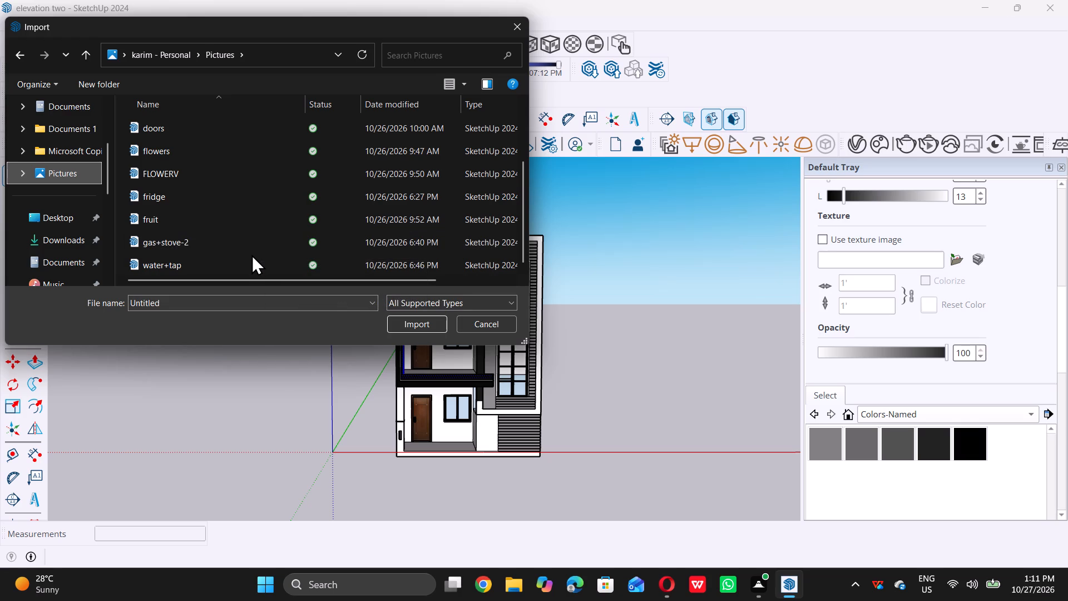
{"action": "scroll", "coordinate": [251, 254], "scroll_direction": "down", "scroll_amount": 5}
{"action": "scroll", "coordinate": [251, 254], "scroll_direction": "up", "scroll_amount": 1}
{"action": "scroll", "coordinate": [251, 254], "scroll_direction": "down", "scroll_amount": 9}
{"action": "scroll", "coordinate": [251, 255], "scroll_direction": "up", "scroll_amount": 1}
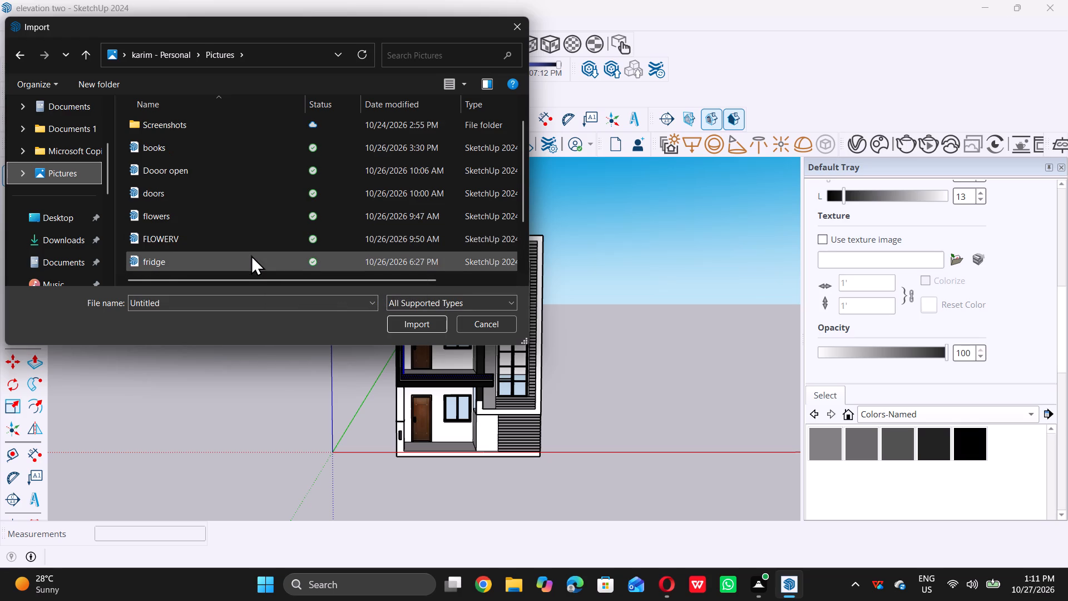
{"action": "scroll", "coordinate": [251, 255], "scroll_direction": "up", "scroll_amount": 1}
{"action": "scroll", "coordinate": [251, 255], "scroll_direction": "down", "scroll_amount": 4}
{"action": "scroll", "coordinate": [251, 255], "scroll_direction": "up", "scroll_amount": 1}
{"action": "scroll", "coordinate": [251, 255], "scroll_direction": "down", "scroll_amount": 4}
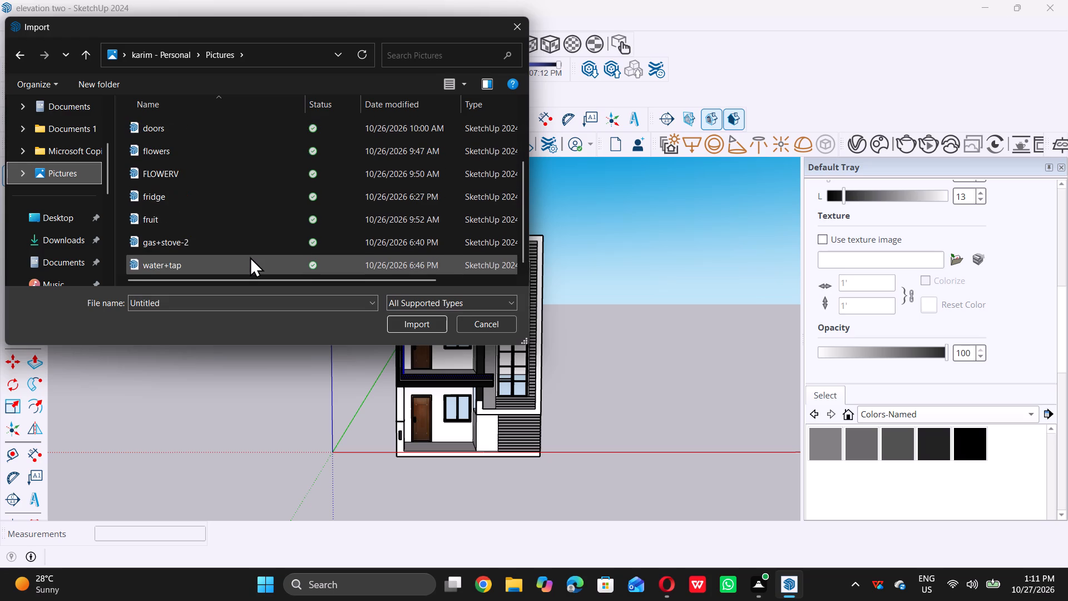
{"action": "scroll", "coordinate": [250, 257], "scroll_direction": "up", "scroll_amount": 10}
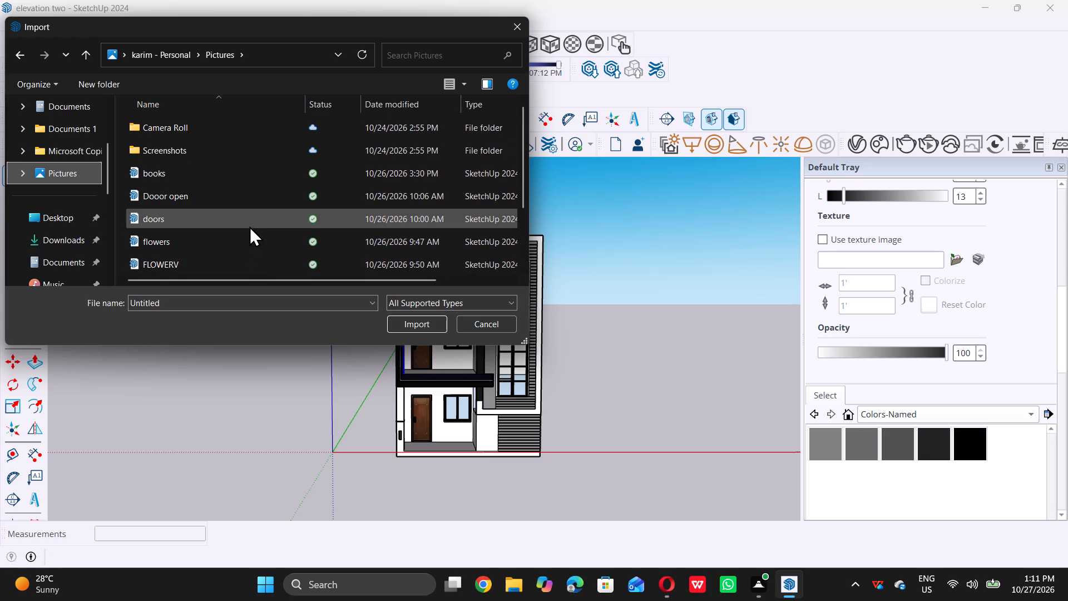
{"action": "scroll", "coordinate": [249, 224], "scroll_direction": "up", "scroll_amount": 3}
{"action": "left_click", "coordinate": [514, 26]}
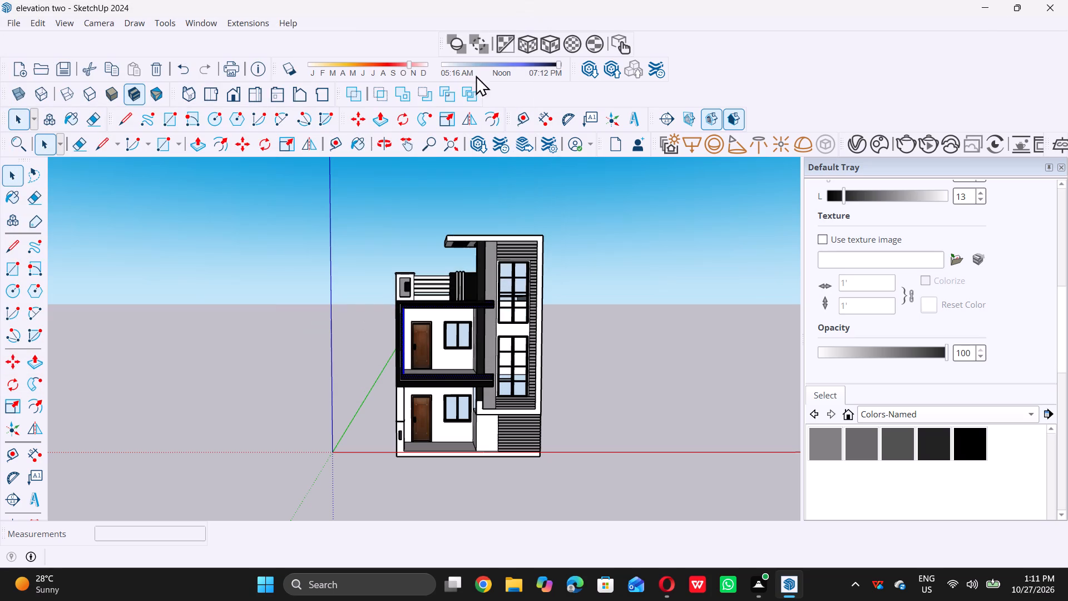
Try again to open 3D Warehouse to look for models for the house.
{"action": "left_click", "coordinate": [475, 142]}
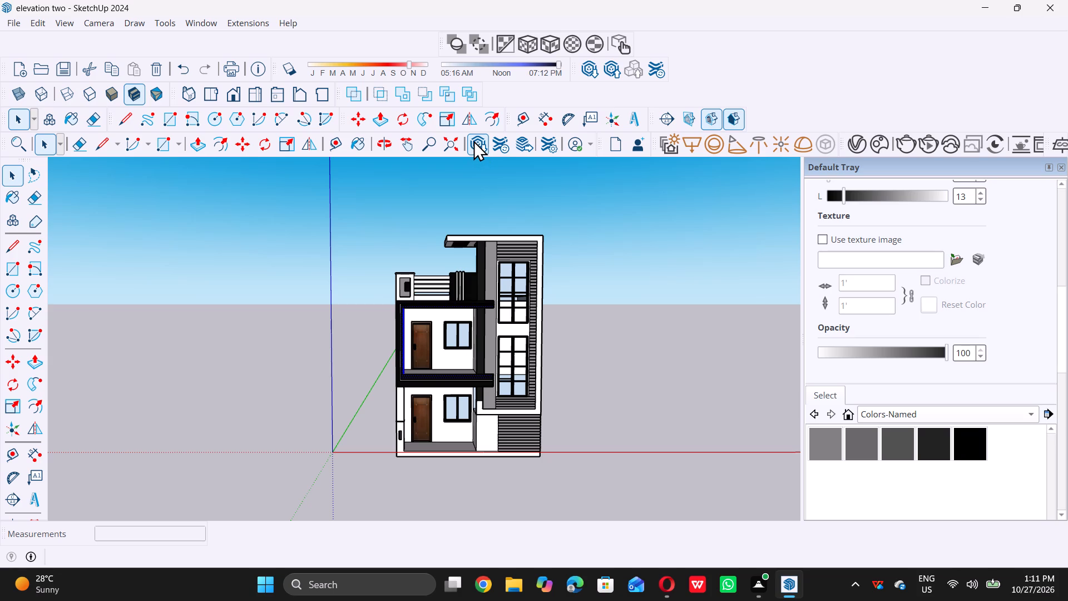
{"action": "double_click", "coordinate": [473, 140]}
{"action": "scroll", "coordinate": [484, 265], "scroll_direction": "down", "scroll_amount": 2}
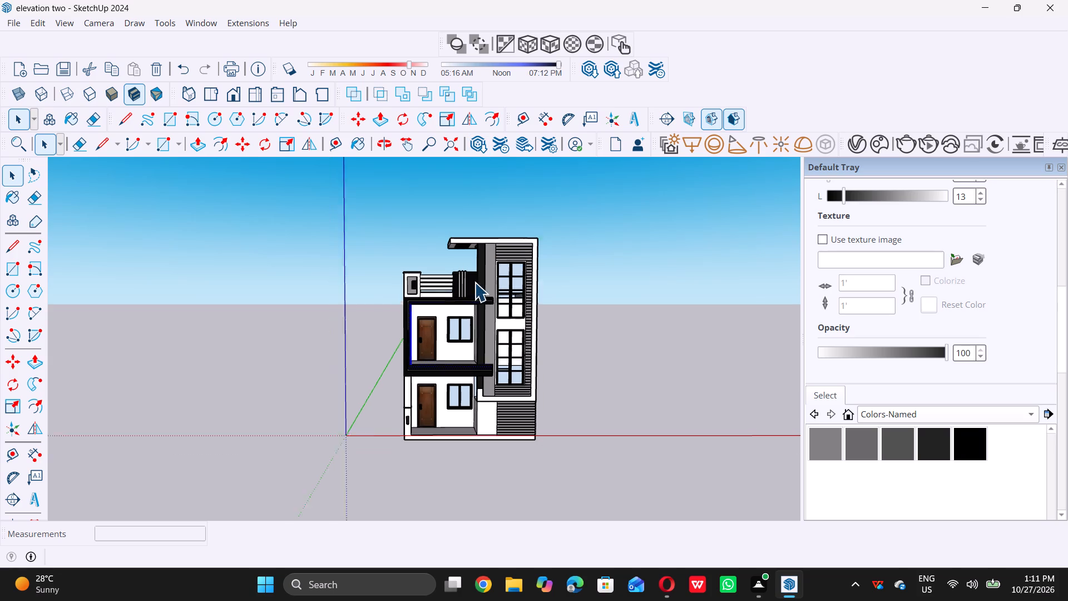
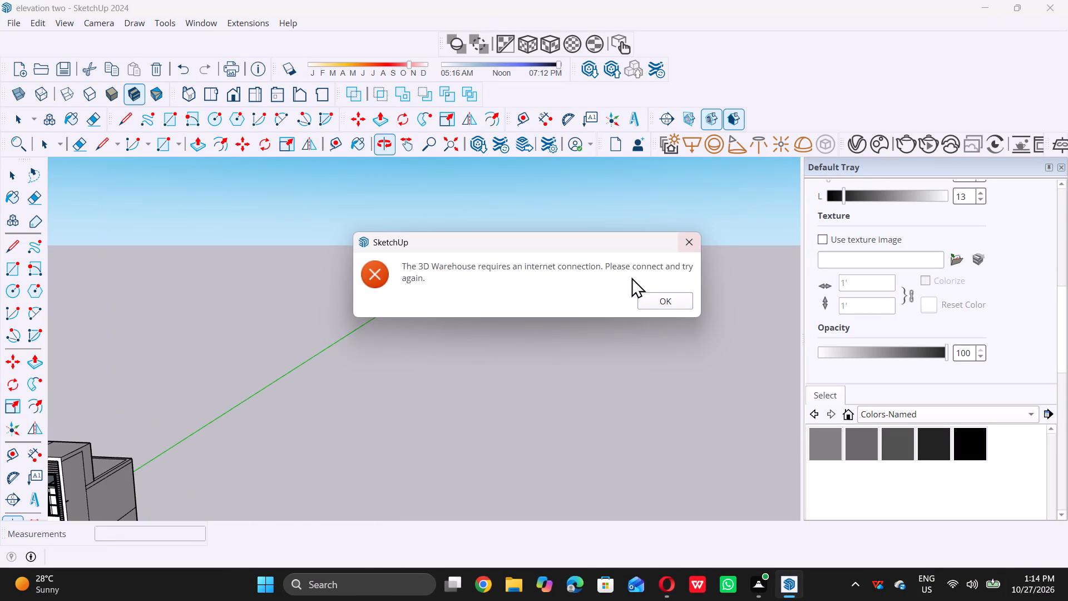
Close the connection error message and open 3D Warehouse again to look for models for the house.
{"action": "double_click", "coordinate": [688, 245]}
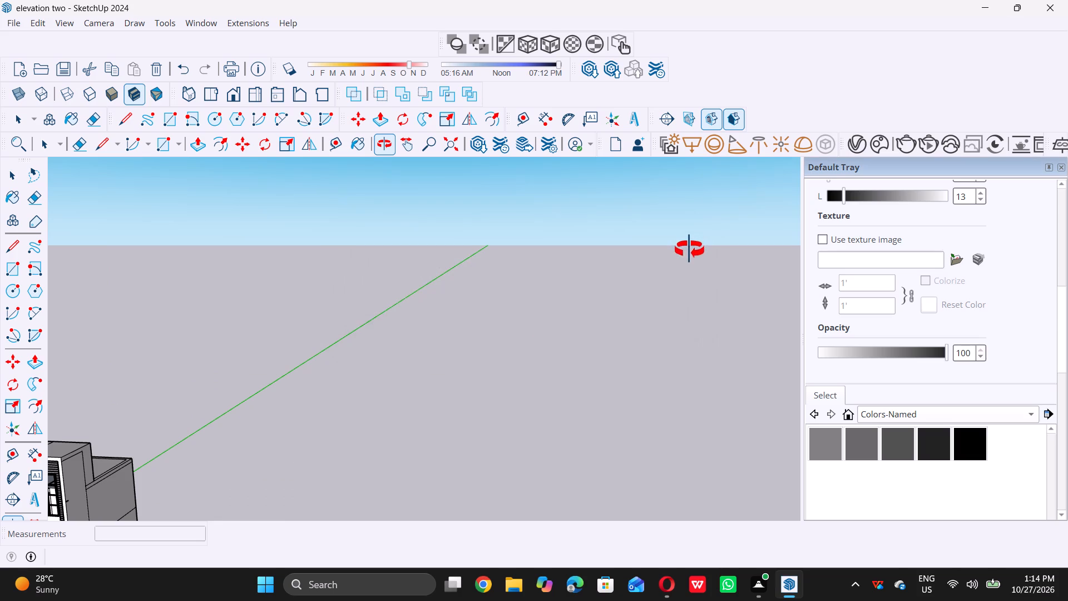
{"action": "scroll", "coordinate": [650, 296], "scroll_direction": "down", "scroll_amount": 15}
{"action": "middle_click_drag", "start_coordinate": [509, 381], "coordinate": [483, 325]}
{"action": "scroll", "coordinate": [491, 356], "scroll_direction": "up", "scroll_amount": 1}
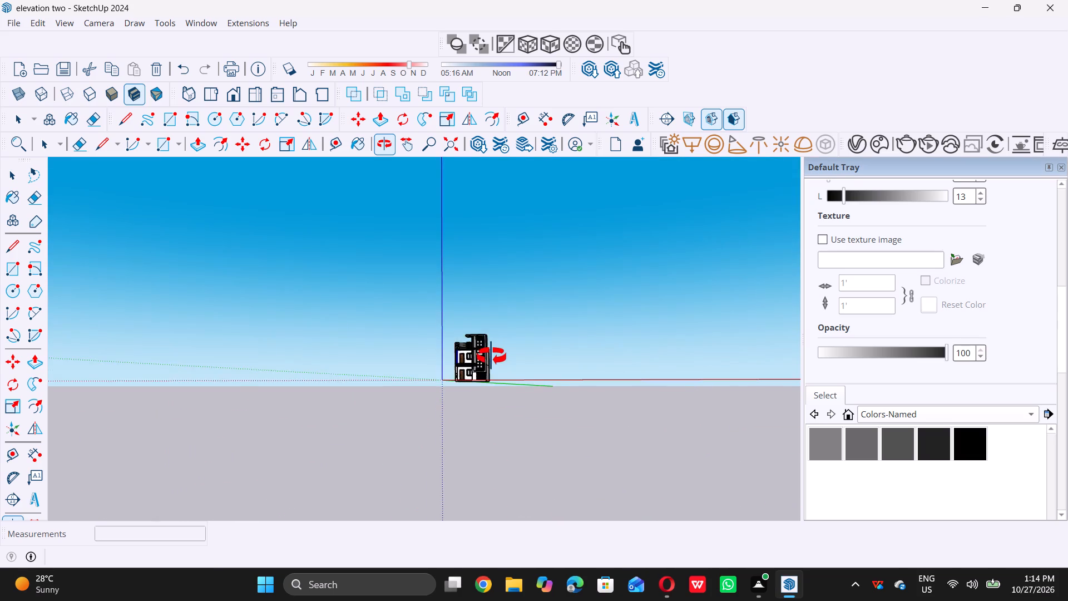
{"action": "scroll", "coordinate": [491, 356], "scroll_direction": "up", "scroll_amount": 9}
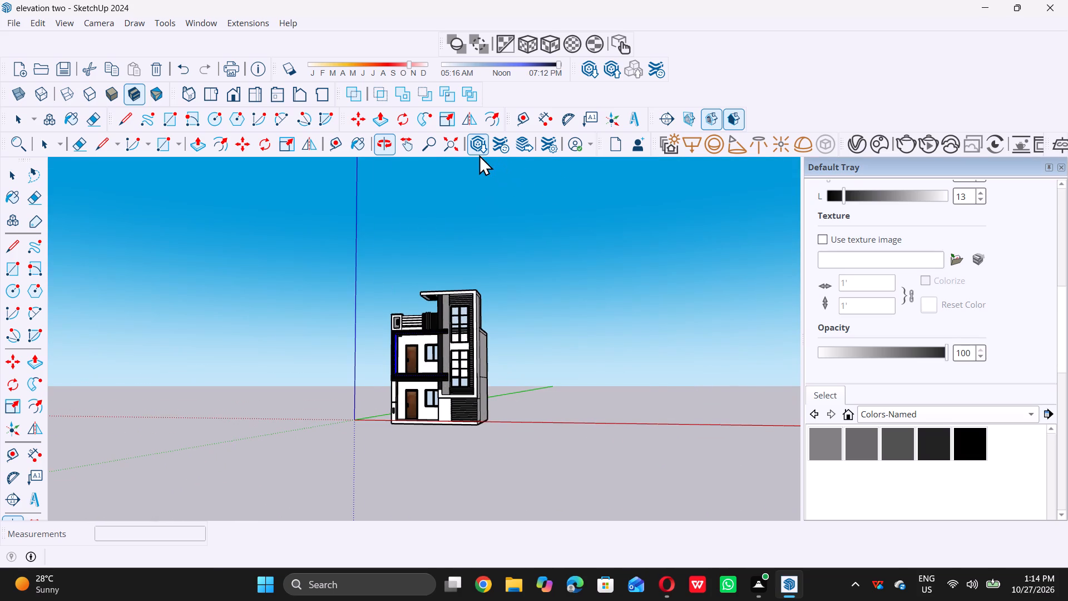
{"action": "left_click", "coordinate": [482, 148]}
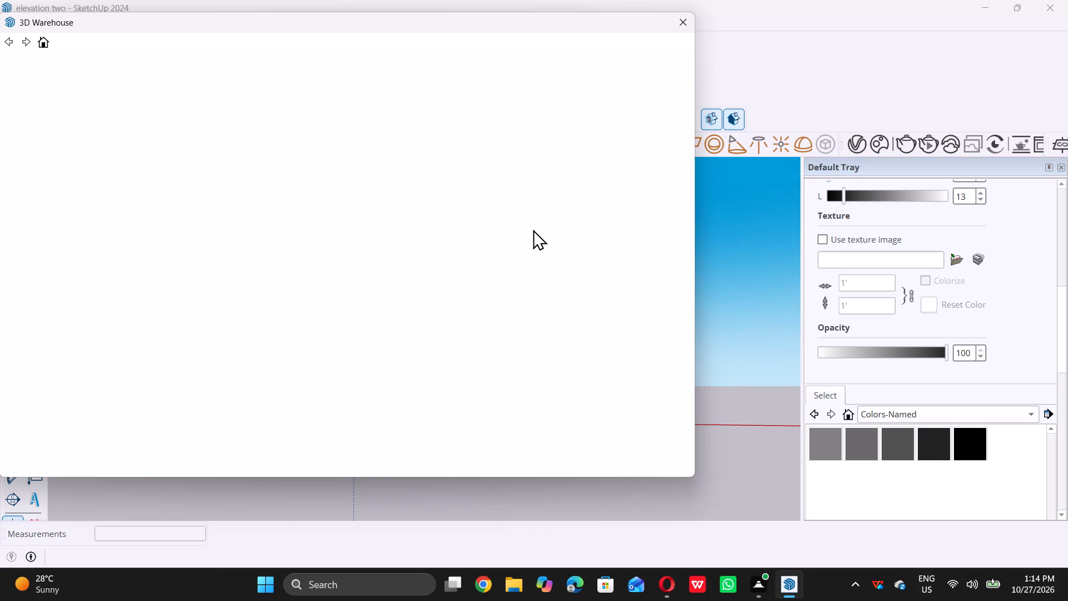
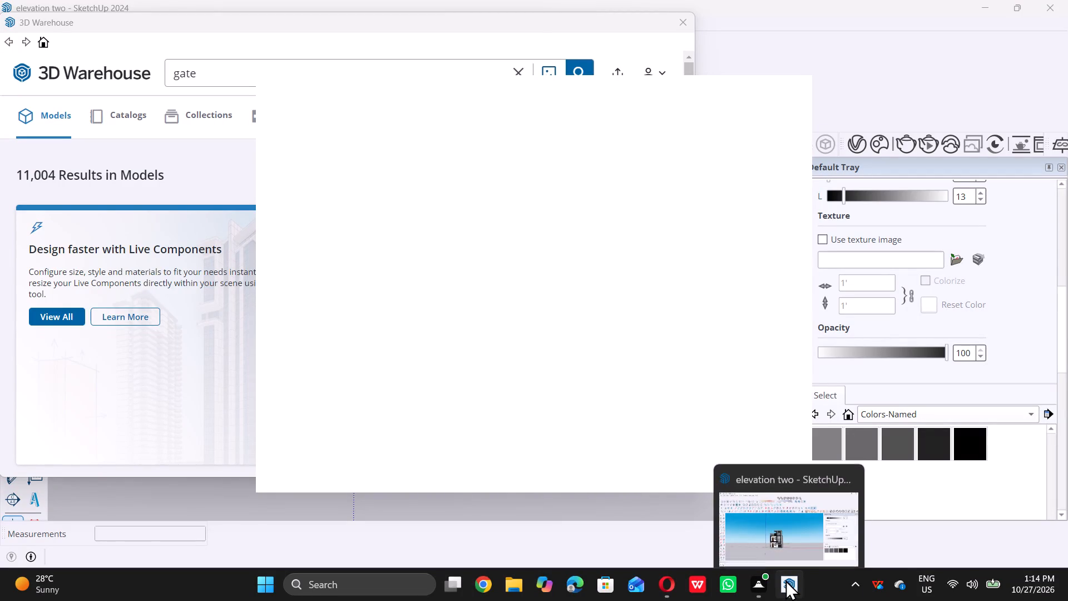
Return to the 3D Warehouse results for "gate" and look through the listed models for a gate that suits the house.
{"action": "left_click", "coordinate": [787, 534]}
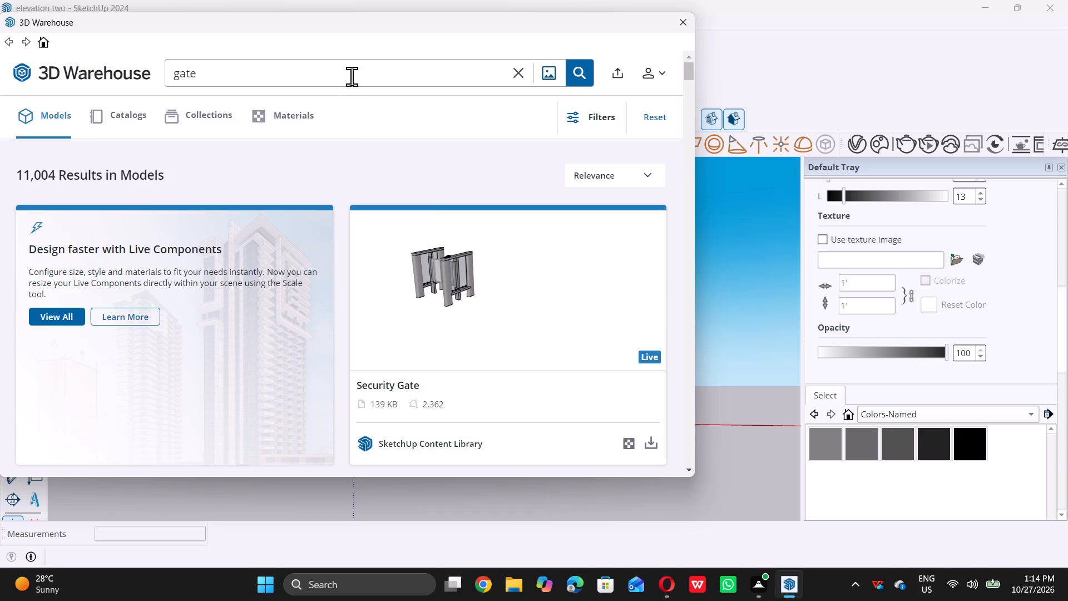
{"action": "scroll", "coordinate": [426, 242], "scroll_direction": "down", "scroll_amount": 4}
{"action": "scroll", "coordinate": [469, 318], "scroll_direction": "down", "scroll_amount": 11}
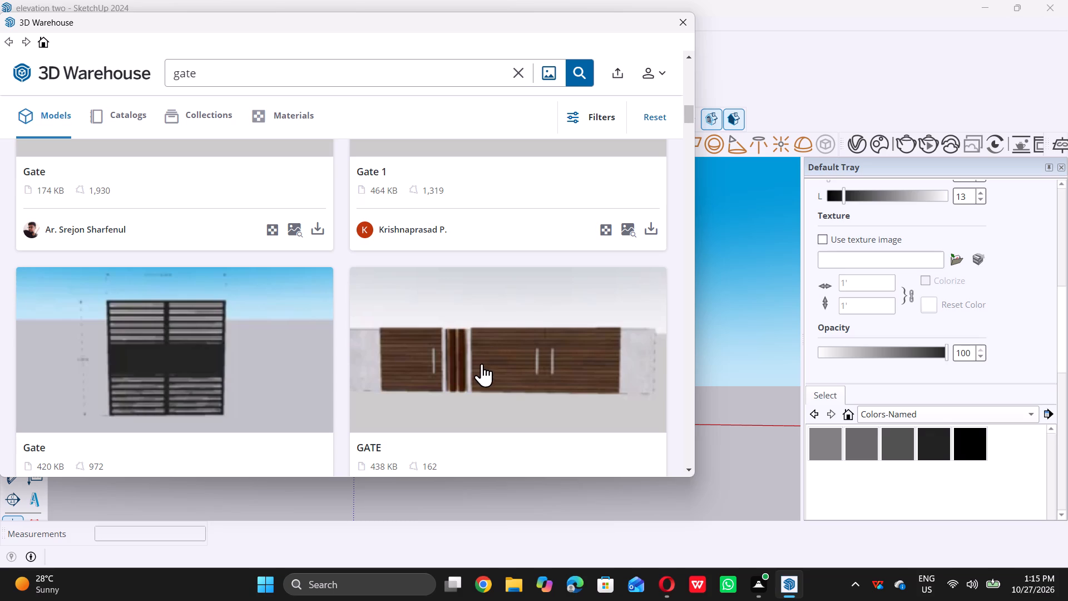
{"action": "scroll", "coordinate": [404, 332], "scroll_direction": "down", "scroll_amount": 3}
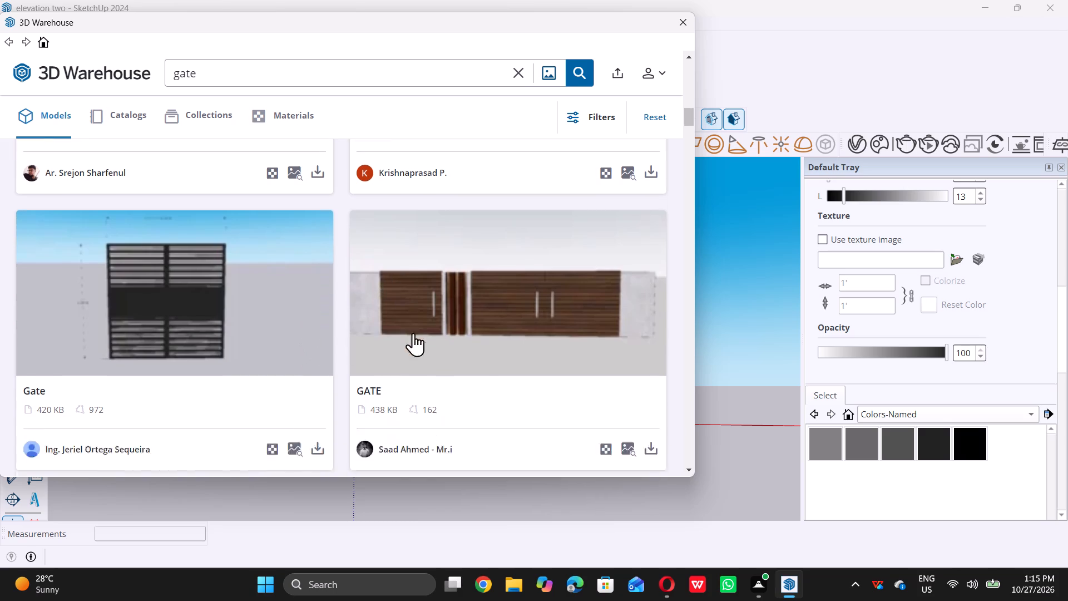
{"action": "scroll", "coordinate": [413, 333], "scroll_direction": "down", "scroll_amount": 6}
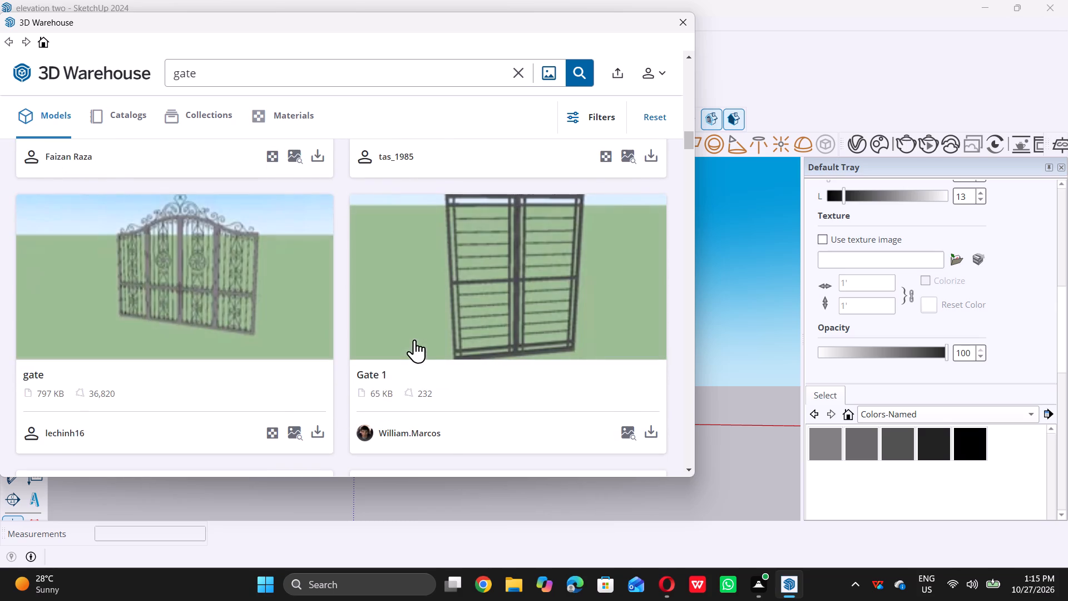
{"action": "scroll", "coordinate": [415, 344], "scroll_direction": "down", "scroll_amount": 6}
{"action": "scroll", "coordinate": [414, 347], "scroll_direction": "up", "scroll_amount": 2}
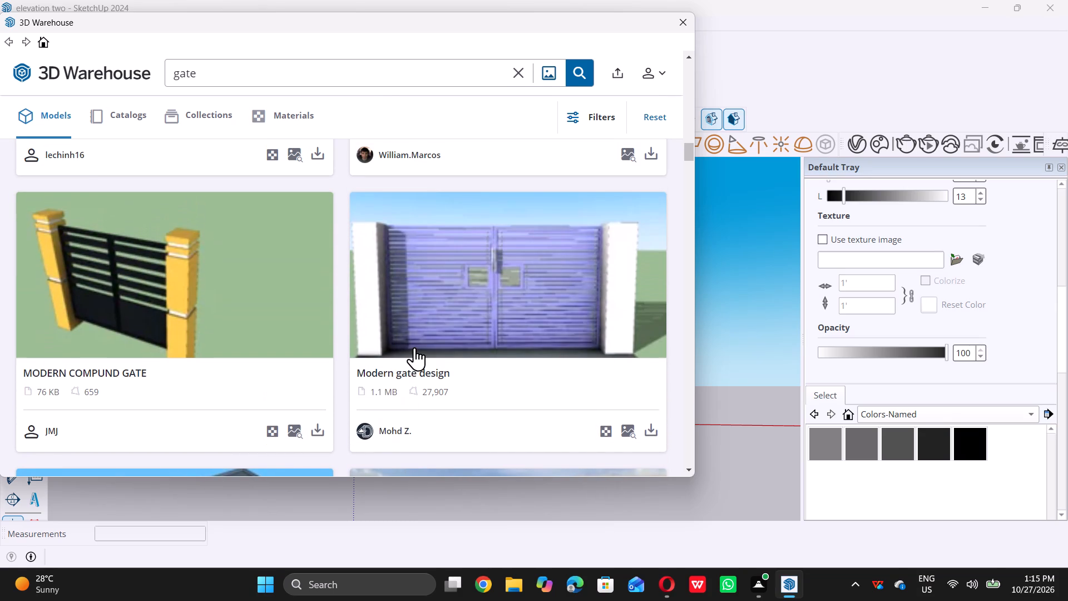
{"action": "scroll", "coordinate": [415, 347], "scroll_direction": "down", "scroll_amount": 4}
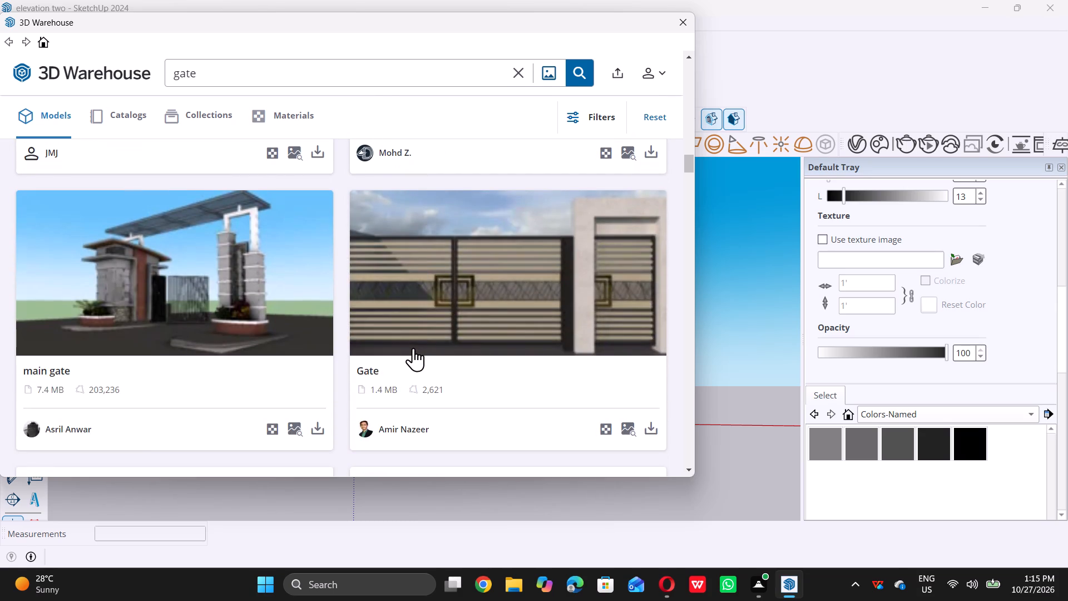
{"action": "scroll", "coordinate": [411, 354], "scroll_direction": "down", "scroll_amount": 5}
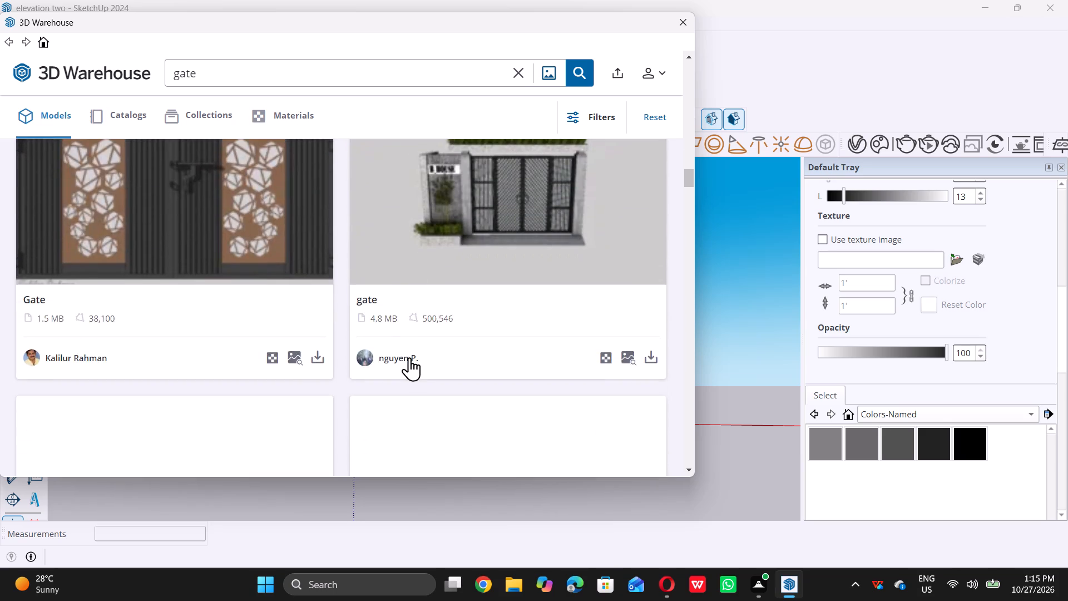
{"action": "scroll", "coordinate": [409, 357], "scroll_direction": "up", "scroll_amount": 5}
{"action": "scroll", "coordinate": [406, 366], "scroll_direction": "down", "scroll_amount": 4}
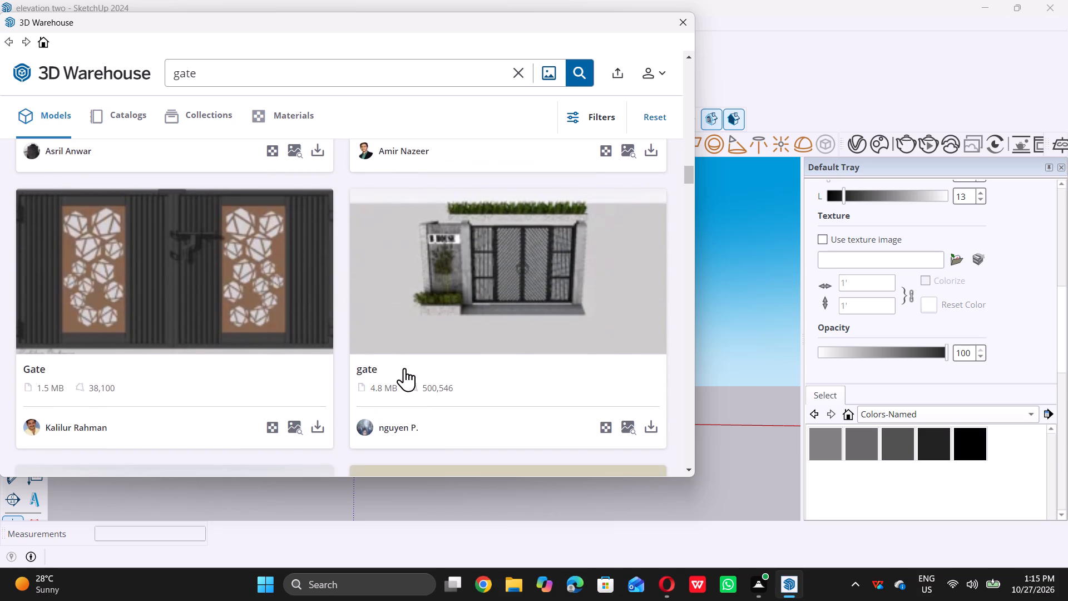
{"action": "scroll", "coordinate": [403, 370], "scroll_direction": "down", "scroll_amount": 9}
{"action": "scroll", "coordinate": [402, 372], "scroll_direction": "up", "scroll_amount": 7}
{"action": "scroll", "coordinate": [402, 372], "scroll_direction": "down", "scroll_amount": 5}
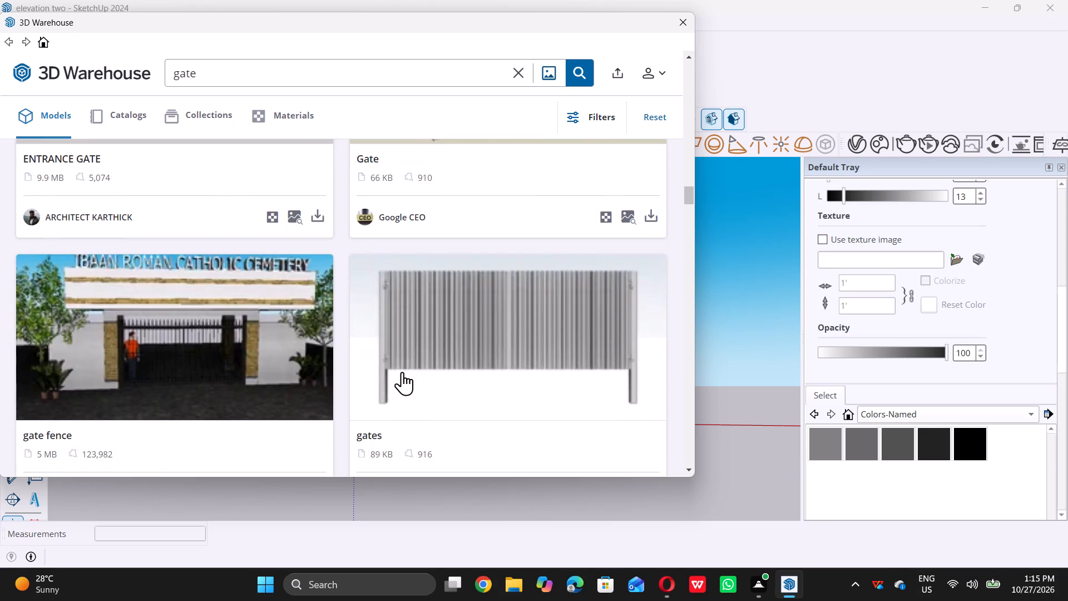
{"action": "scroll", "coordinate": [402, 372], "scroll_direction": "down", "scroll_amount": 15}
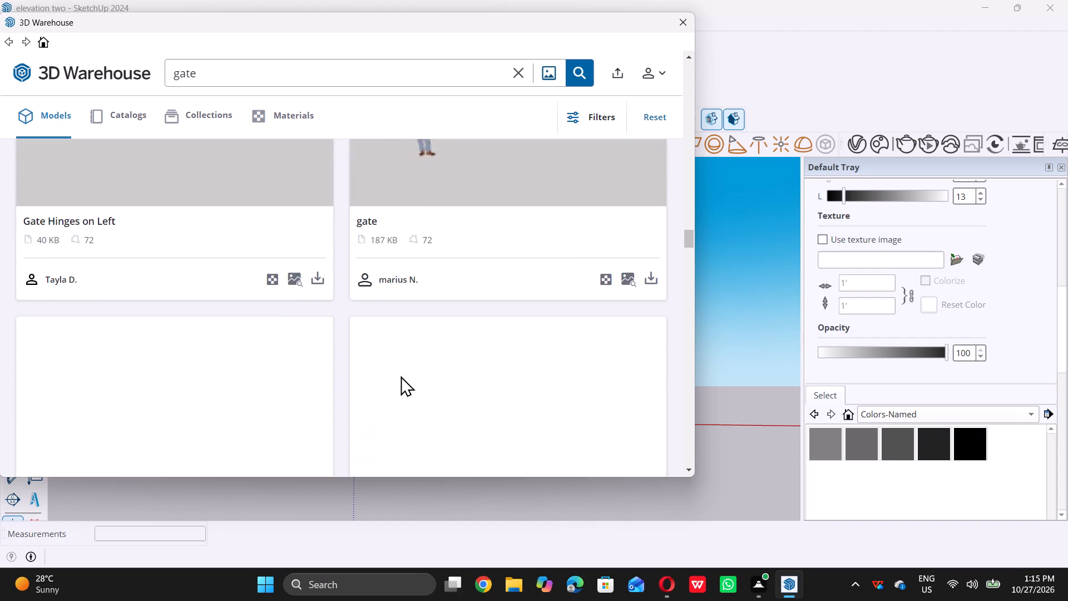
{"action": "scroll", "coordinate": [400, 376], "scroll_direction": "down", "scroll_amount": 12}
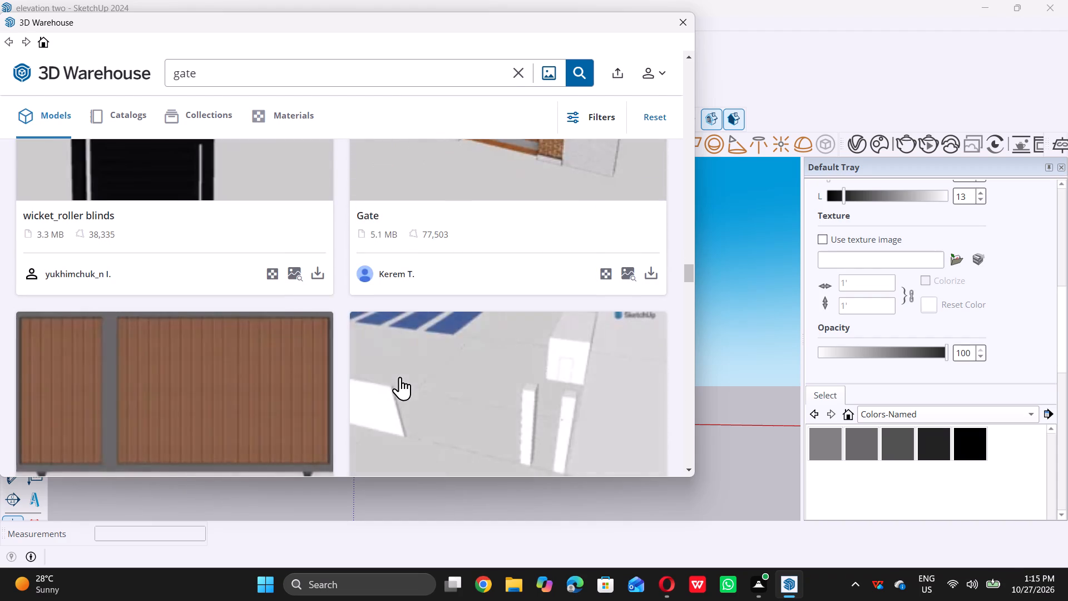
{"action": "scroll", "coordinate": [400, 377], "scroll_direction": "down", "scroll_amount": 14}
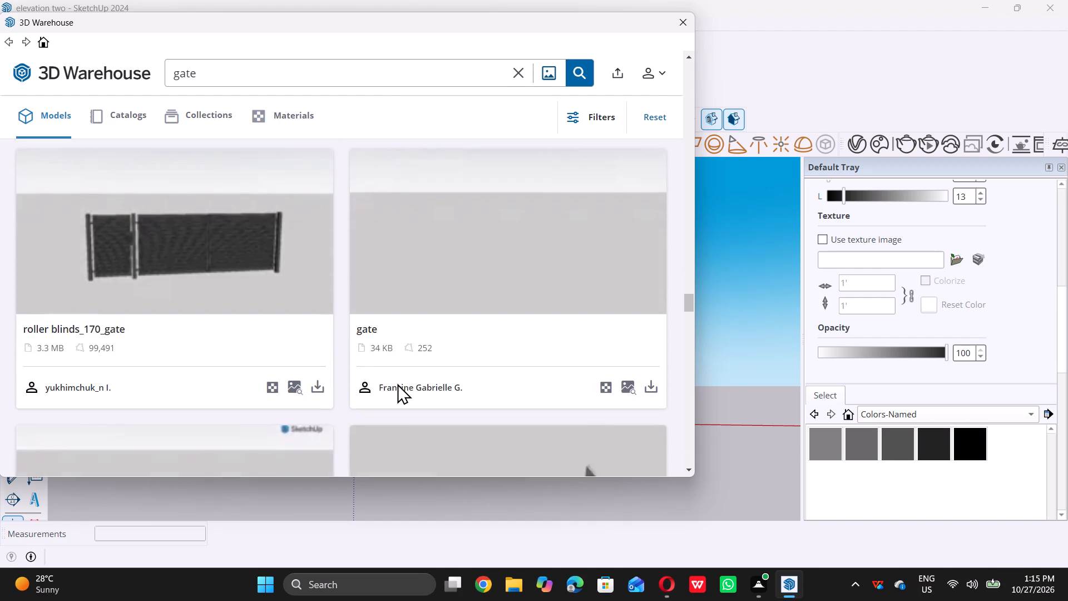
{"action": "scroll", "coordinate": [397, 383], "scroll_direction": "down", "scroll_amount": 7}
{"action": "scroll", "coordinate": [397, 383], "scroll_direction": "up", "scroll_amount": 12}
{"action": "scroll", "coordinate": [397, 386], "scroll_direction": "down", "scroll_amount": 17}
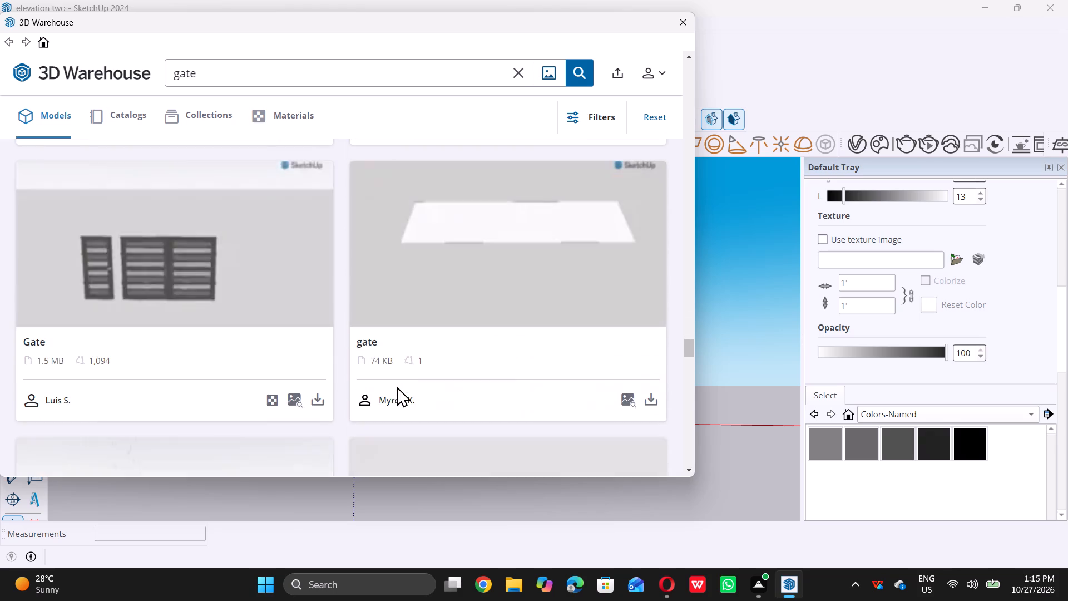
{"action": "scroll", "coordinate": [397, 387], "scroll_direction": "down", "scroll_amount": 6}
{"action": "scroll", "coordinate": [395, 388], "scroll_direction": "up", "scroll_amount": 6}
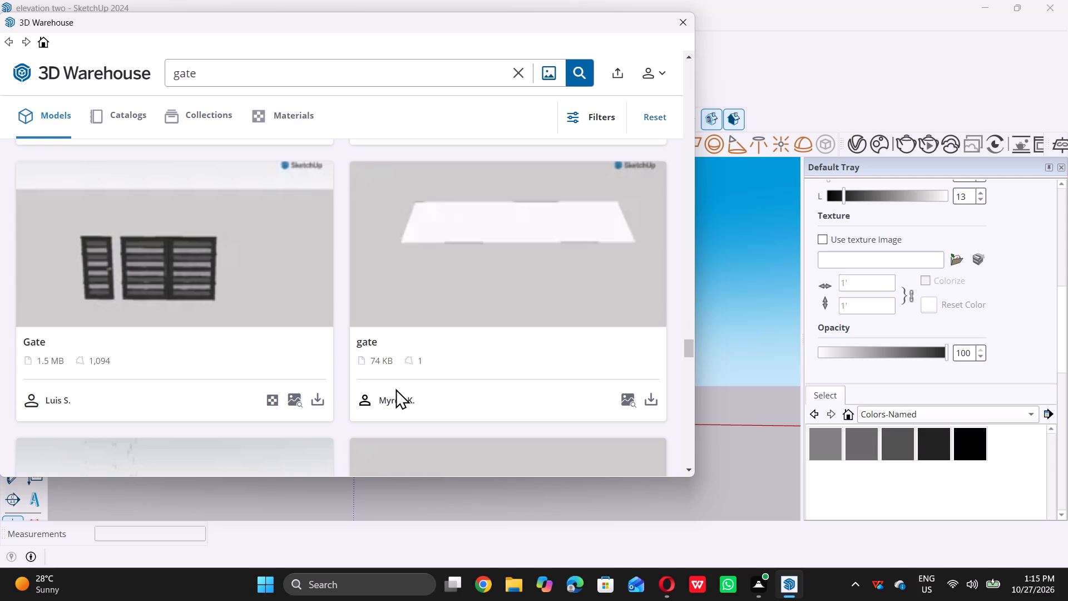
{"action": "scroll", "coordinate": [379, 387], "scroll_direction": "down", "scroll_amount": 5}
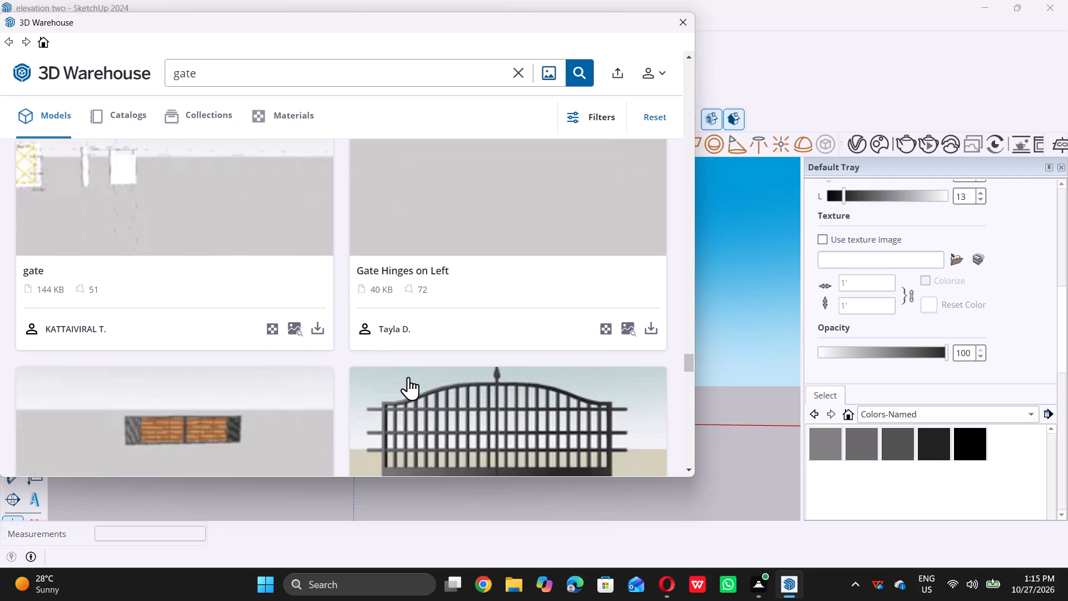
{"action": "scroll", "coordinate": [431, 376], "scroll_direction": "down", "scroll_amount": 10}
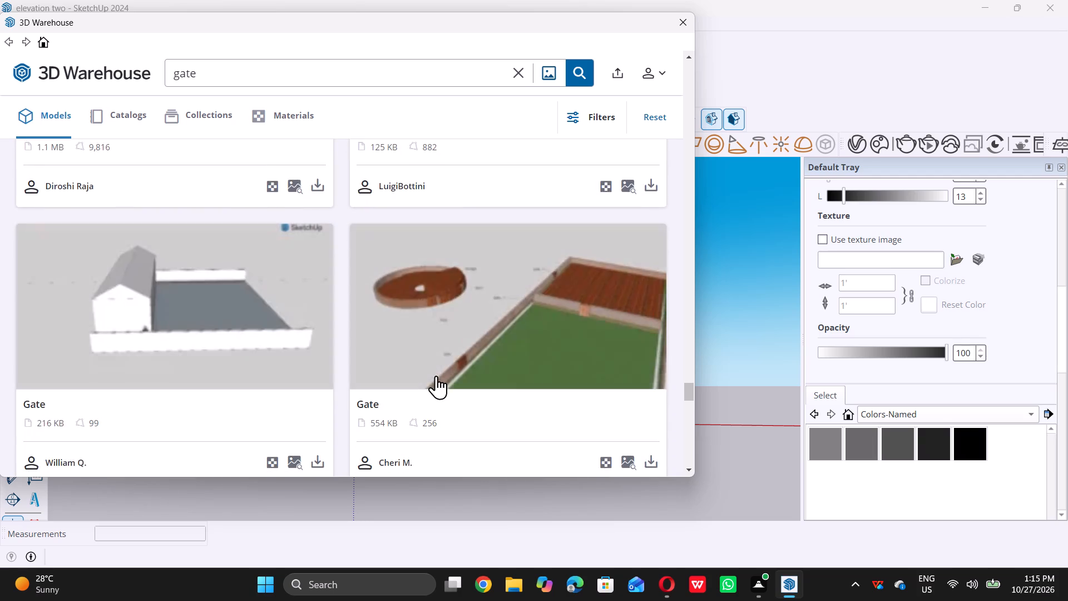
{"action": "scroll", "coordinate": [436, 376], "scroll_direction": "down", "scroll_amount": 12}
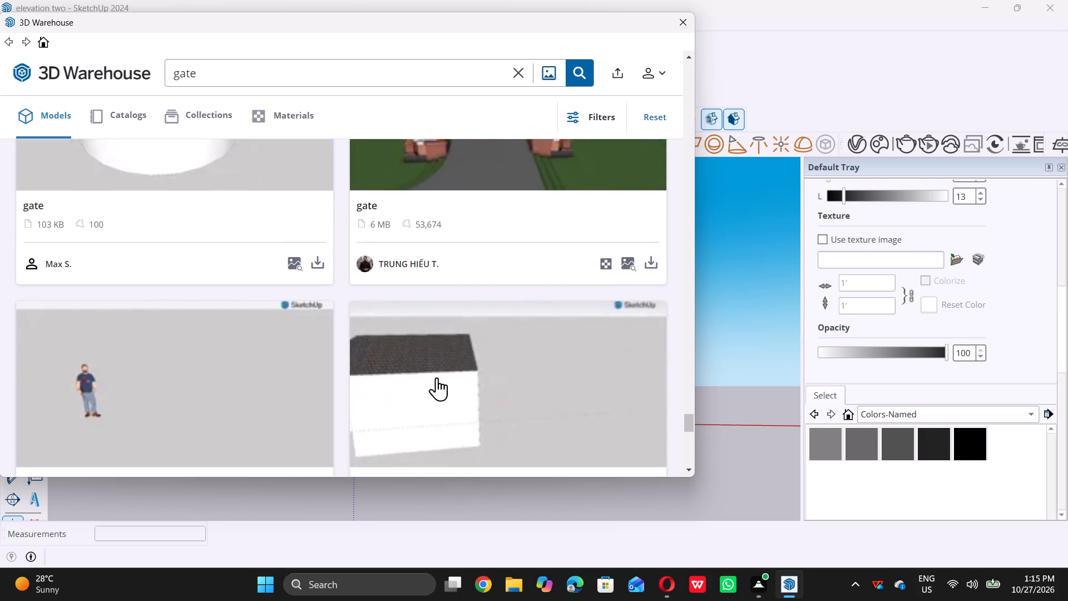
{"action": "scroll", "coordinate": [437, 377], "scroll_direction": "down", "scroll_amount": 16}
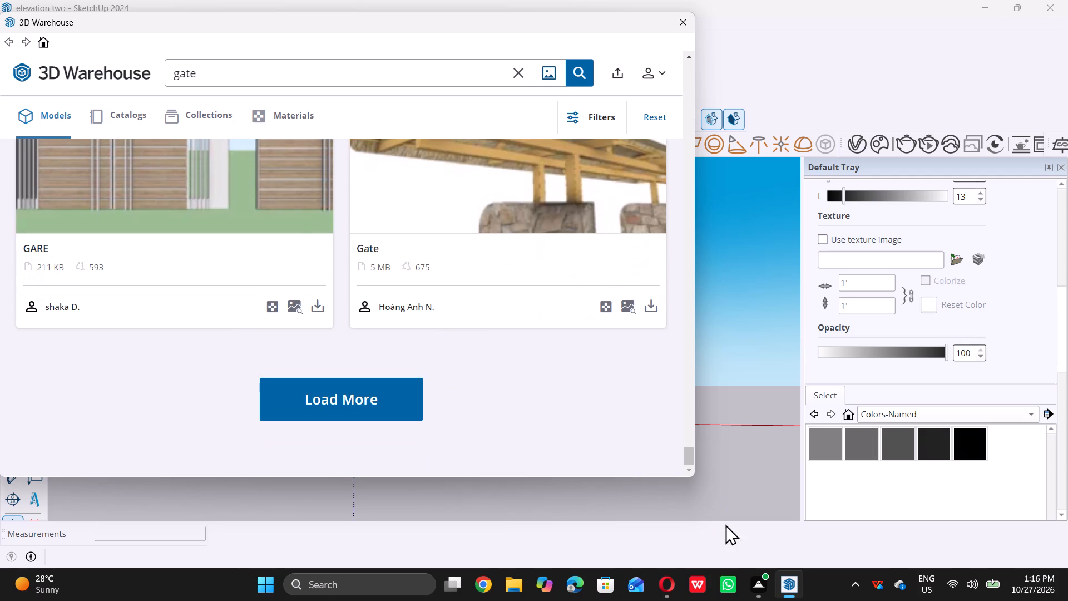
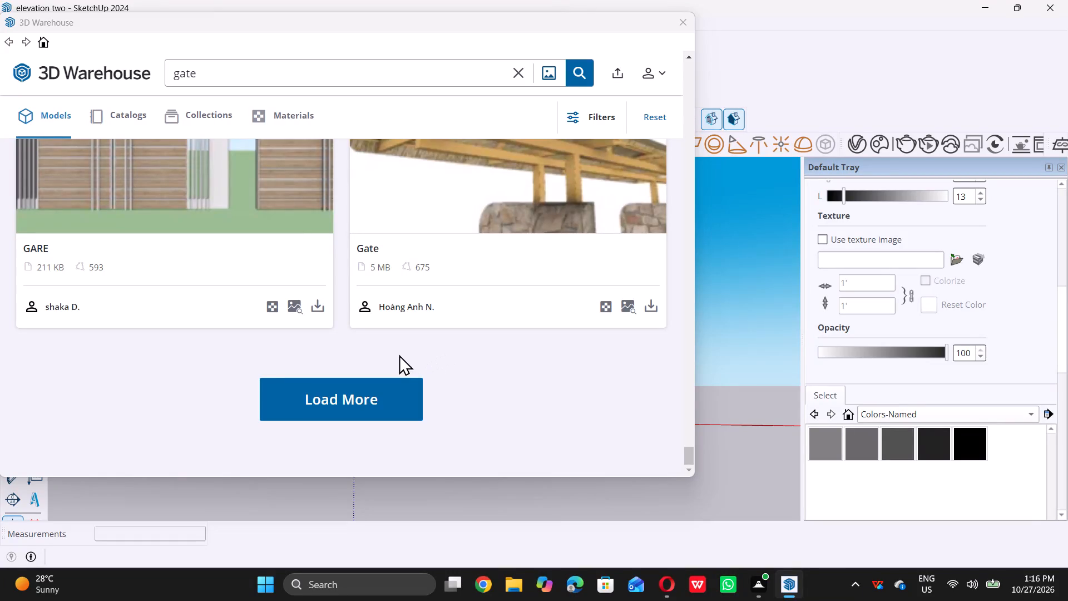
Look back through the 3D Warehouse results for "gate" up to the first models and down again, comparing gates for the house.
{"action": "scroll", "coordinate": [415, 287], "scroll_direction": "up", "scroll_amount": 8}
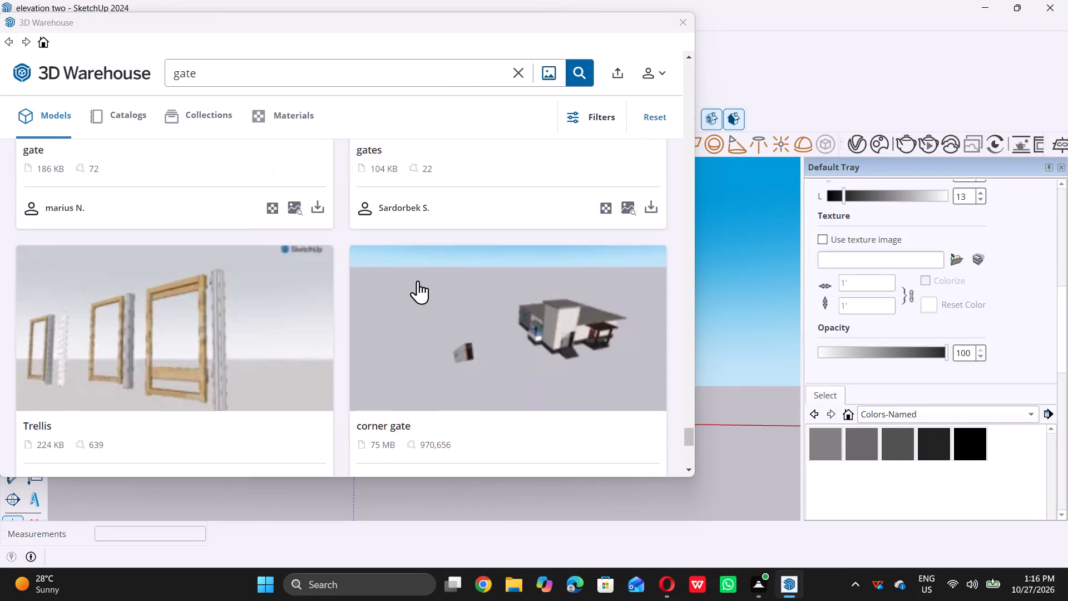
{"action": "scroll", "coordinate": [418, 280], "scroll_direction": "up", "scroll_amount": 20}
{"action": "scroll", "coordinate": [418, 280], "scroll_direction": "up", "scroll_amount": 13}
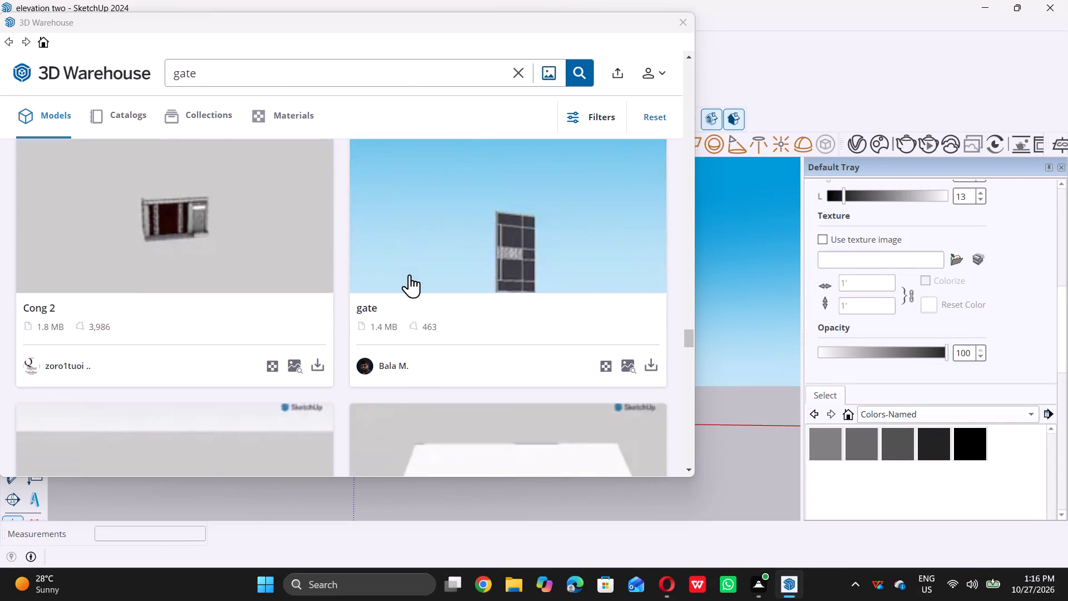
{"action": "scroll", "coordinate": [409, 274], "scroll_direction": "up", "scroll_amount": 20}
{"action": "scroll", "coordinate": [409, 274], "scroll_direction": "up", "scroll_amount": 15}
{"action": "scroll", "coordinate": [409, 272], "scroll_direction": "down", "scroll_amount": 14}
{"action": "scroll", "coordinate": [406, 281], "scroll_direction": "up", "scroll_amount": 9}
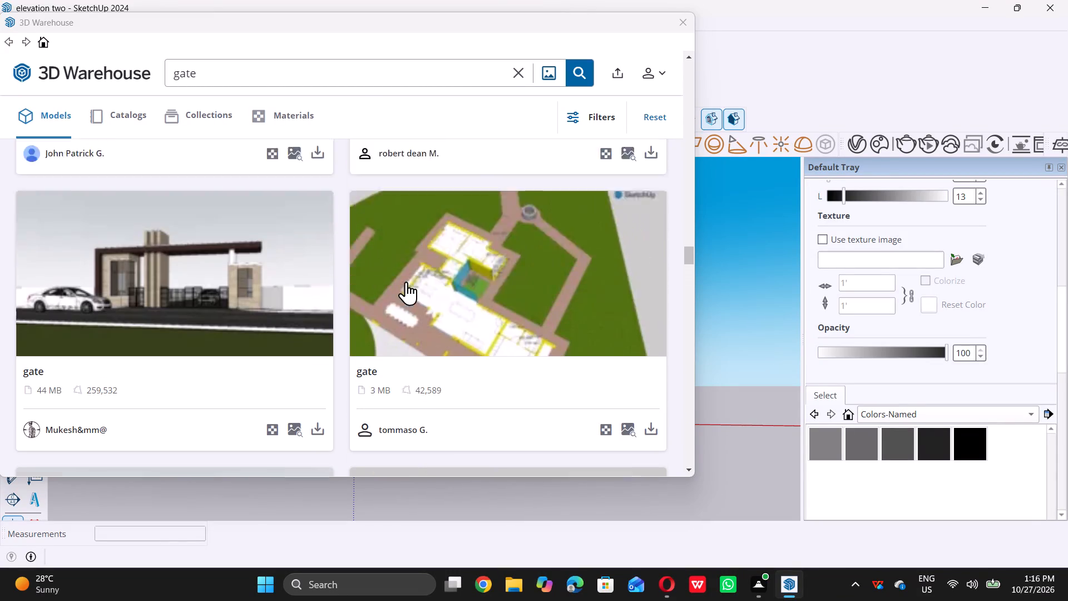
{"action": "scroll", "coordinate": [406, 282], "scroll_direction": "up", "scroll_amount": 20}
{"action": "scroll", "coordinate": [406, 282], "scroll_direction": "up", "scroll_amount": 12}
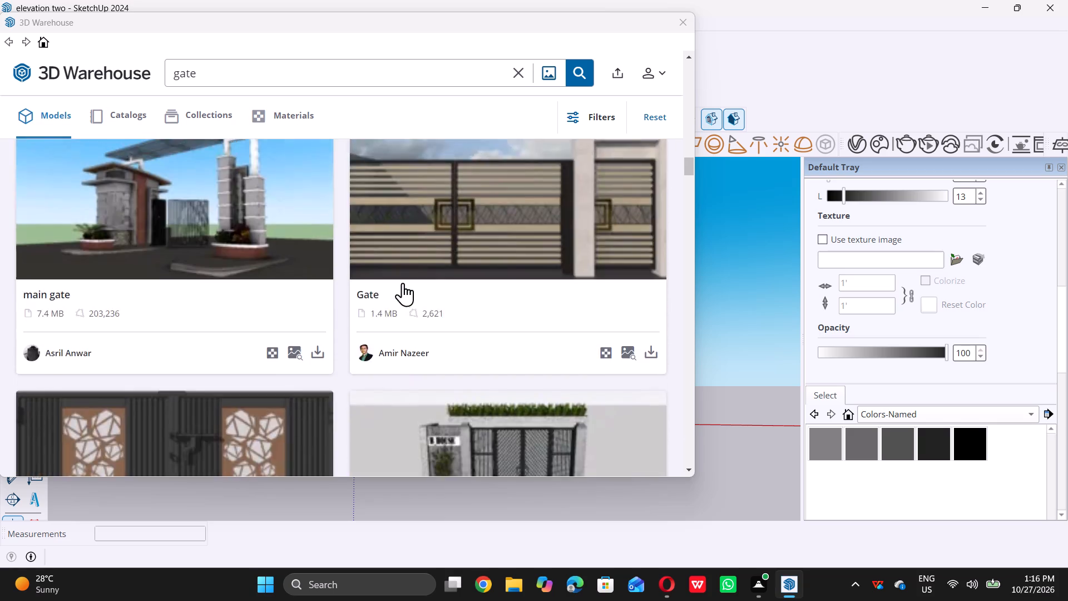
{"action": "scroll", "coordinate": [403, 283], "scroll_direction": "up", "scroll_amount": 2}
{"action": "scroll", "coordinate": [402, 283], "scroll_direction": "down", "scroll_amount": 5}
{"action": "scroll", "coordinate": [401, 285], "scroll_direction": "up", "scroll_amount": 14}
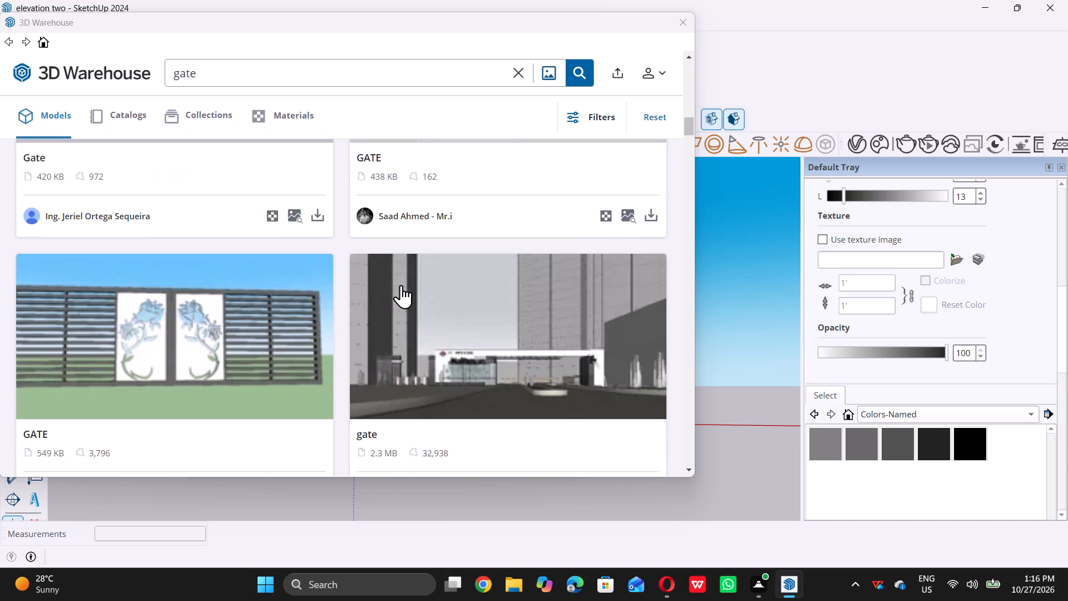
{"action": "scroll", "coordinate": [403, 285], "scroll_direction": "down", "scroll_amount": 8}
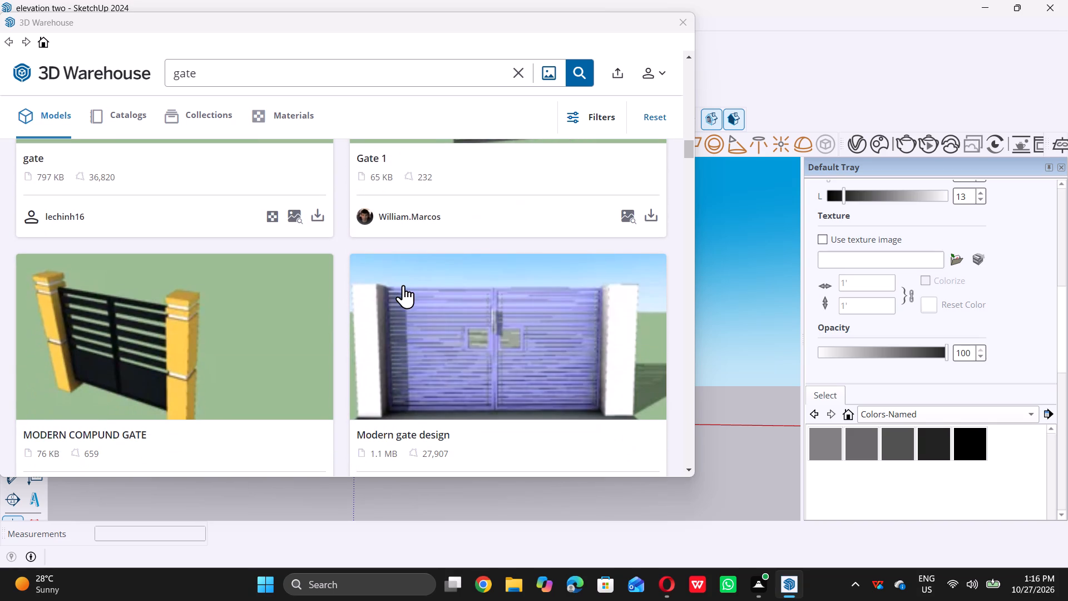
{"action": "scroll", "coordinate": [403, 285], "scroll_direction": "up", "scroll_amount": 14}
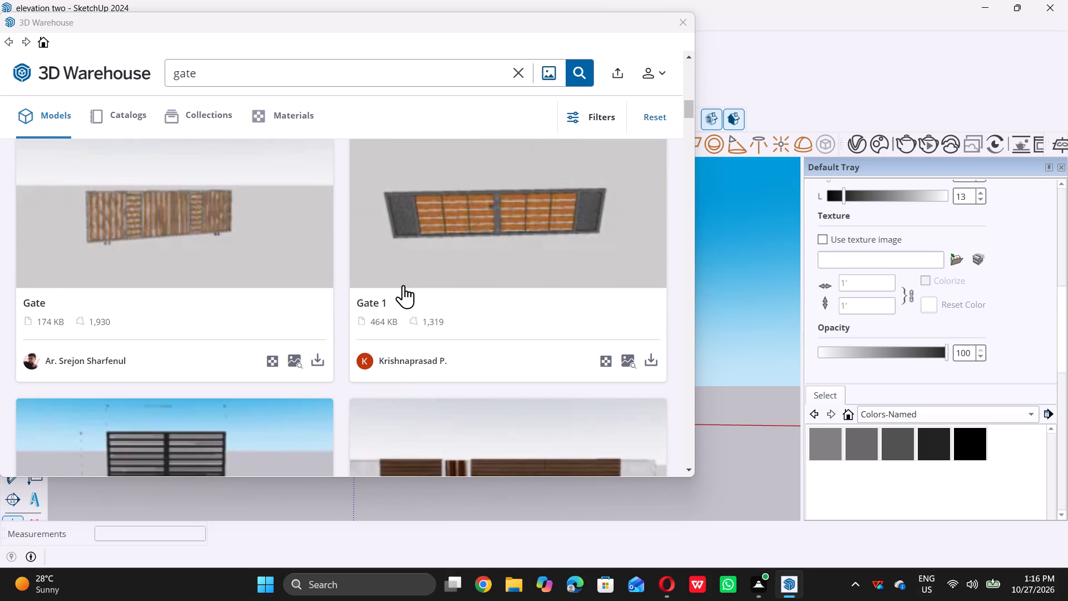
{"action": "scroll", "coordinate": [403, 285], "scroll_direction": "down", "scroll_amount": 3}
{"action": "scroll", "coordinate": [403, 285], "scroll_direction": "up", "scroll_amount": 5}
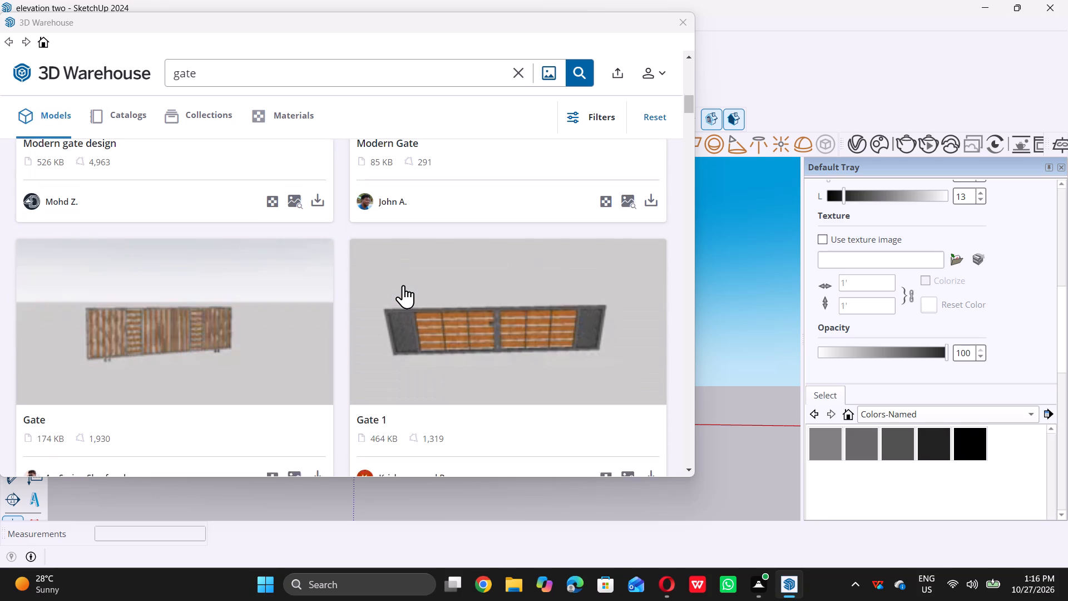
{"action": "scroll", "coordinate": [403, 285], "scroll_direction": "up", "scroll_amount": 4}
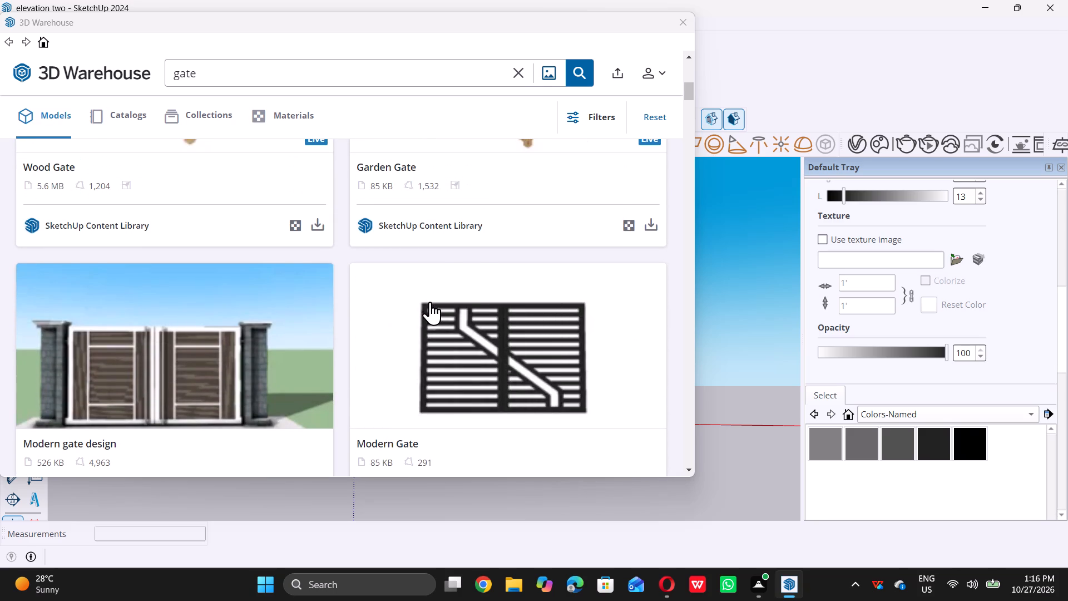
{"action": "scroll", "coordinate": [421, 318], "scroll_direction": "up", "scroll_amount": 5}
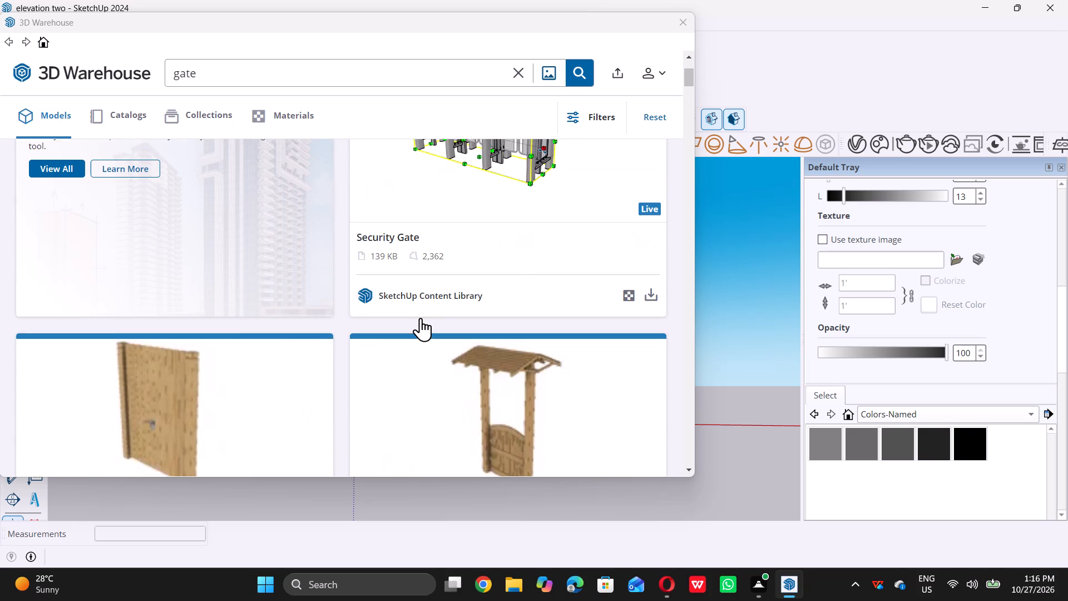
{"action": "scroll", "coordinate": [421, 318], "scroll_direction": "up", "scroll_amount": 6}
{"action": "scroll", "coordinate": [418, 319], "scroll_direction": "down", "scroll_amount": 6}
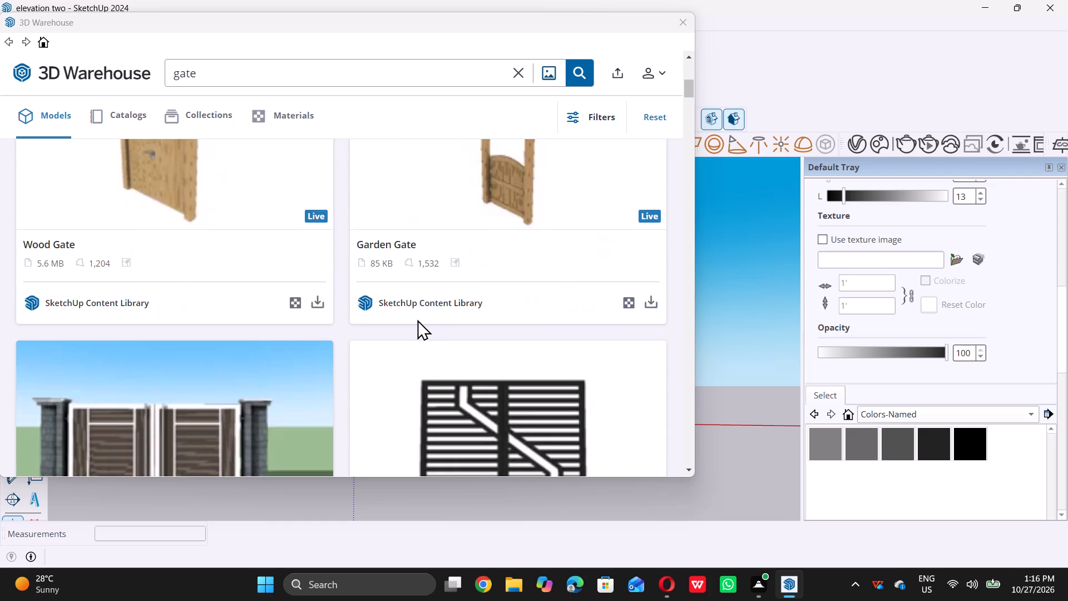
{"action": "scroll", "coordinate": [417, 319], "scroll_direction": "down", "scroll_amount": 4}
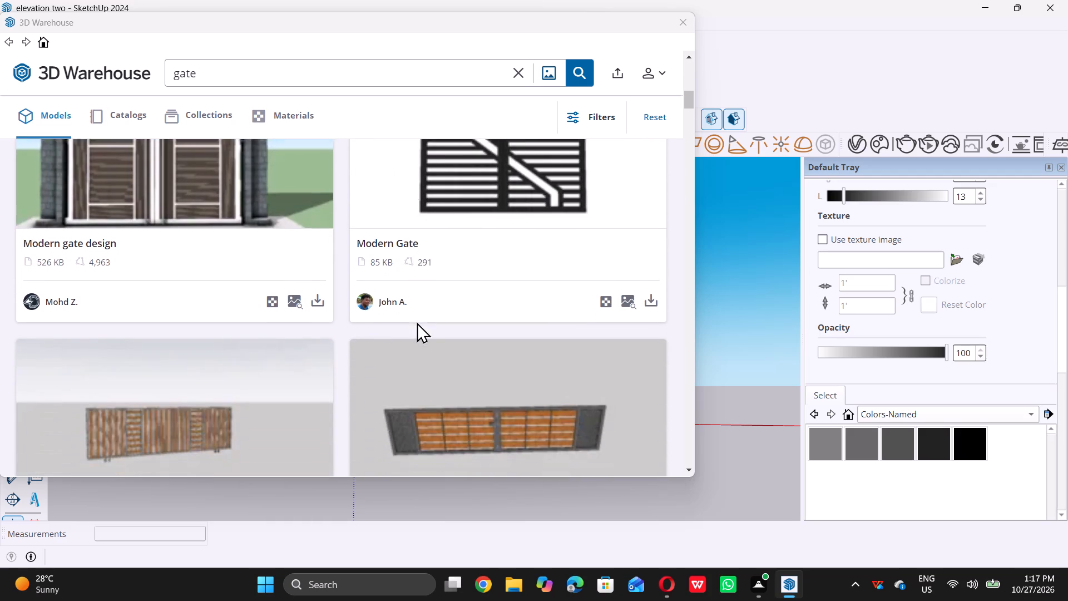
{"action": "scroll", "coordinate": [417, 322], "scroll_direction": "down", "scroll_amount": 6}
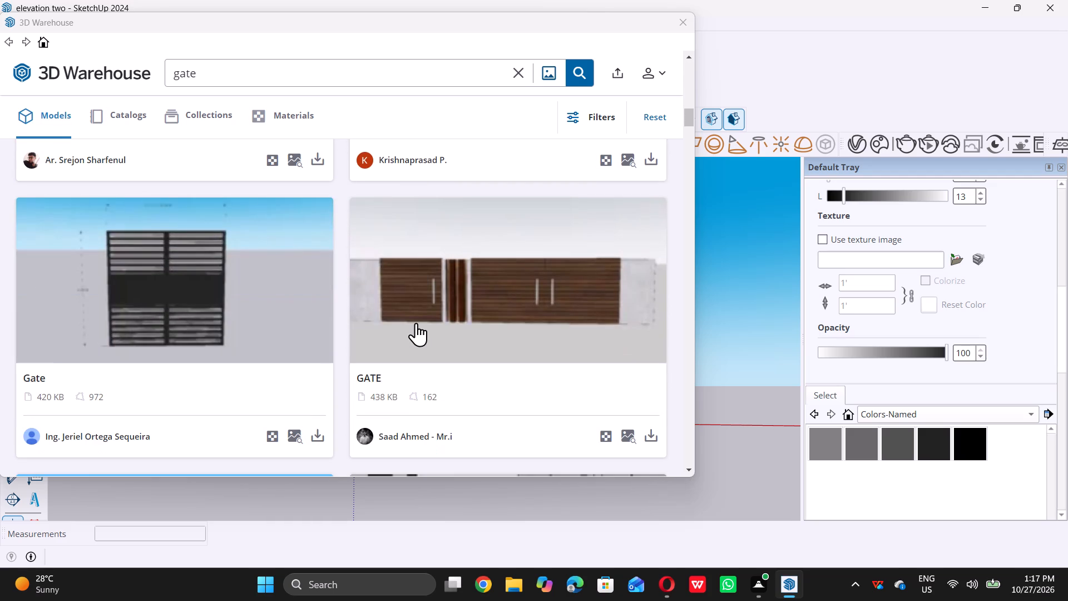
{"action": "scroll", "coordinate": [416, 323], "scroll_direction": "down", "scroll_amount": 9}
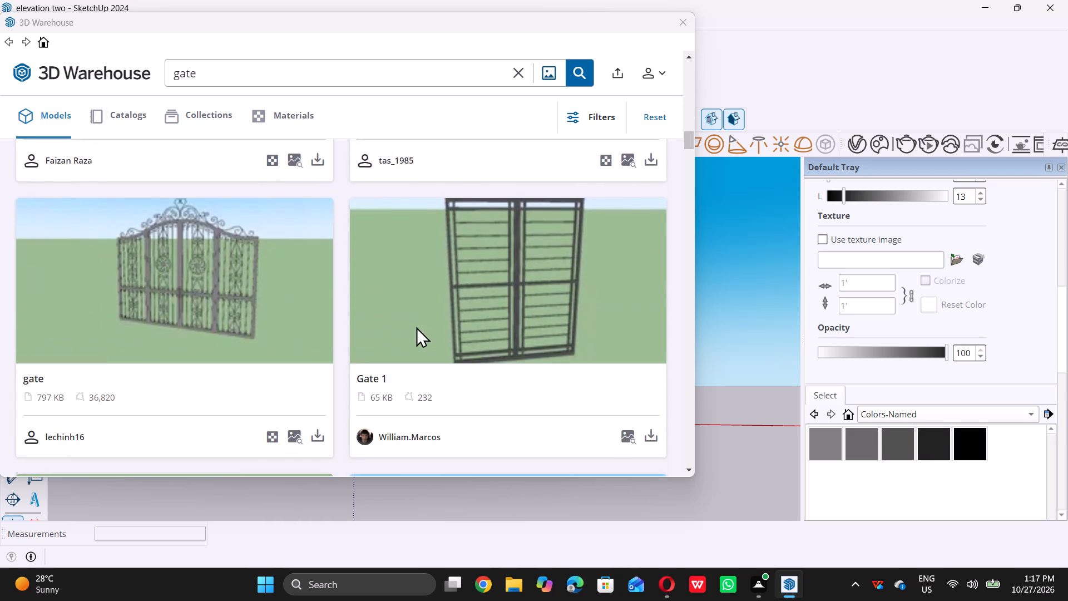
{"action": "scroll", "coordinate": [416, 327], "scroll_direction": "down", "scroll_amount": 9}
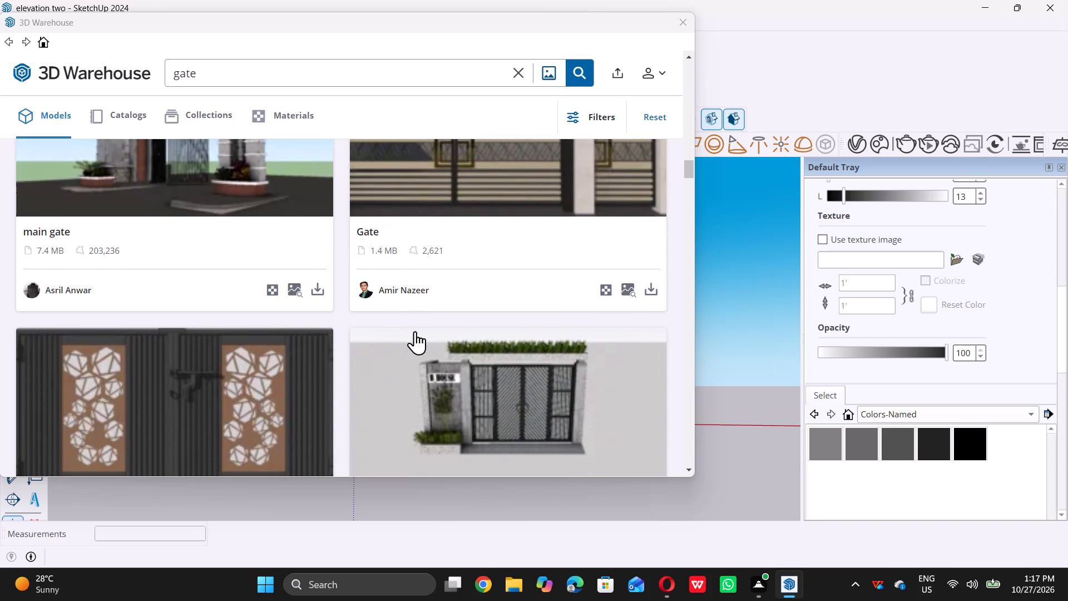
{"action": "scroll", "coordinate": [415, 331], "scroll_direction": "up", "scroll_amount": 3}
{"action": "scroll", "coordinate": [416, 332], "scroll_direction": "down", "scroll_amount": 10}
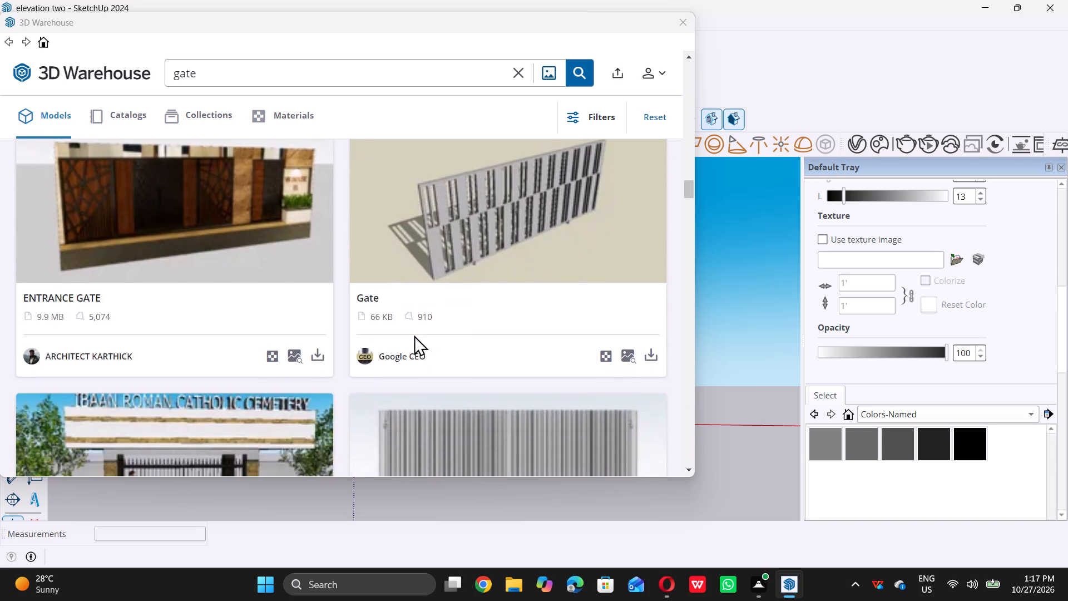
{"action": "scroll", "coordinate": [414, 336], "scroll_direction": "down", "scroll_amount": 15}
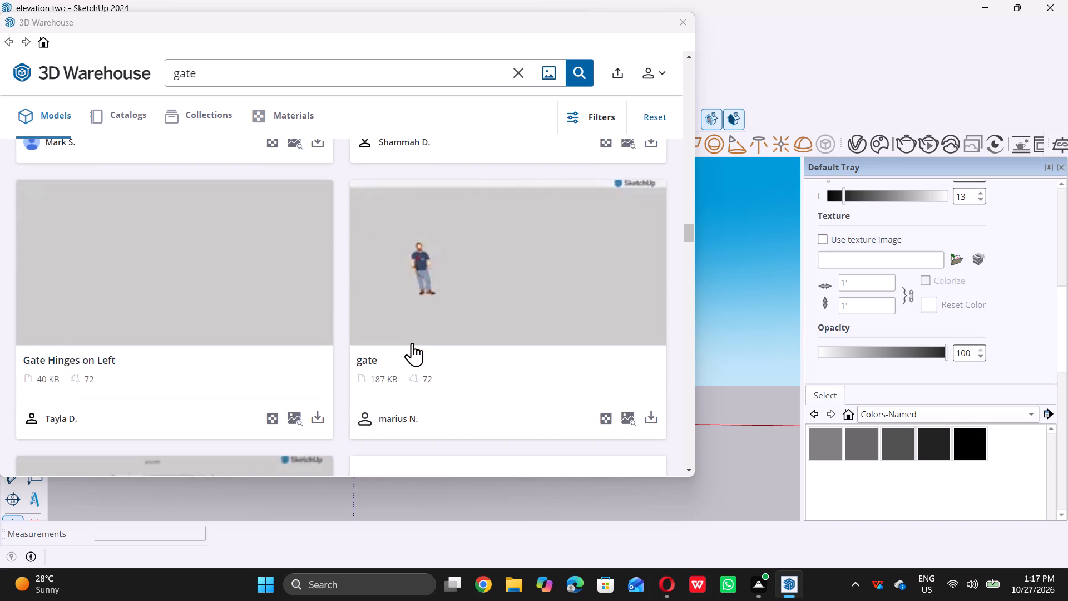
{"action": "scroll", "coordinate": [412, 343], "scroll_direction": "down", "scroll_amount": 16}
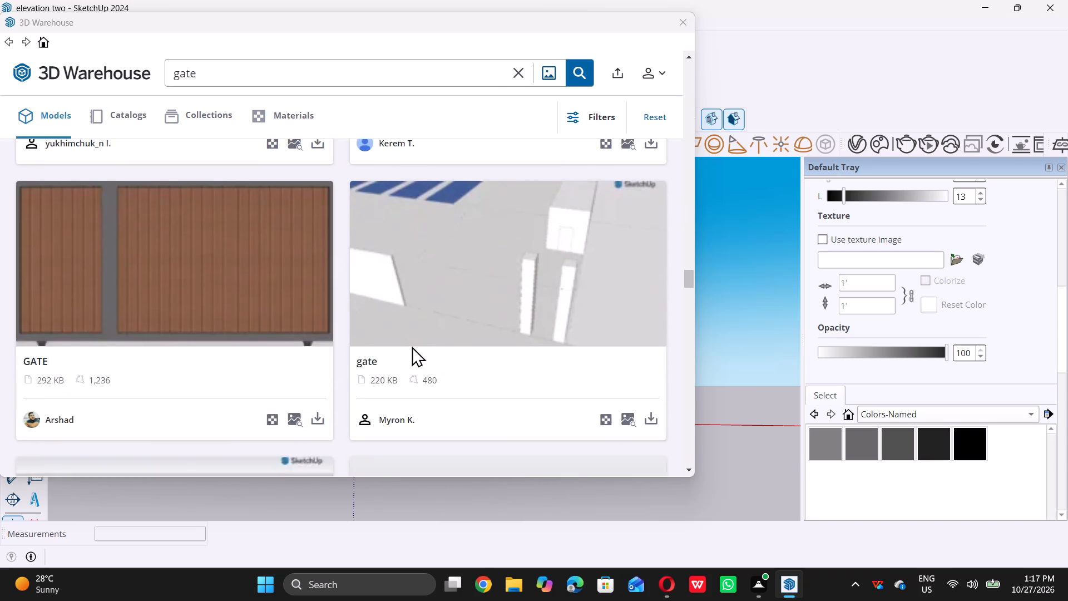
{"action": "scroll", "coordinate": [412, 346], "scroll_direction": "down", "scroll_amount": 13}
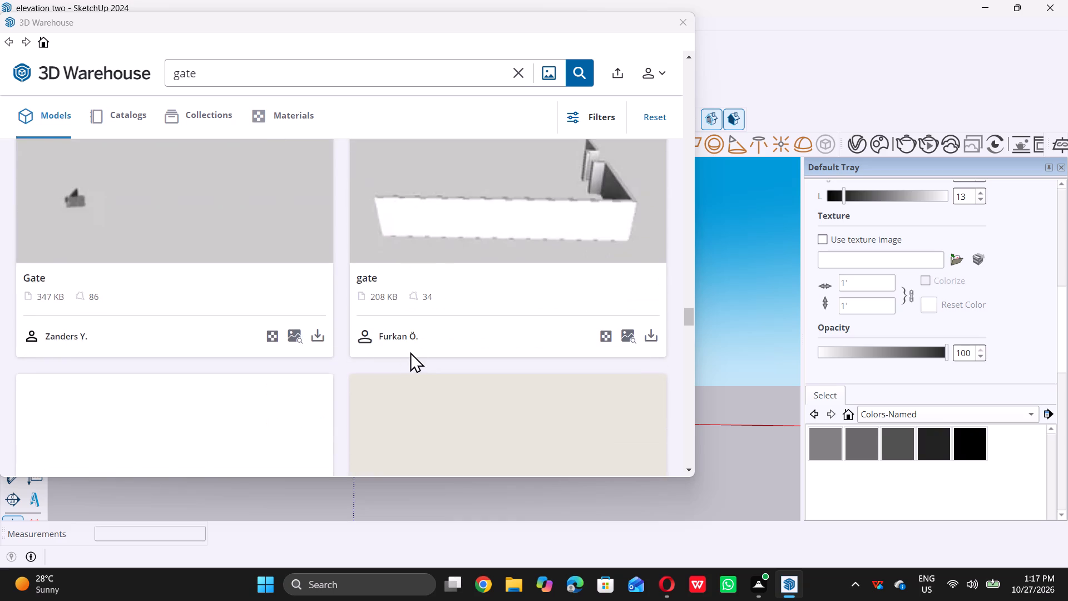
{"action": "scroll", "coordinate": [410, 352], "scroll_direction": "down", "scroll_amount": 16}
{"action": "scroll", "coordinate": [409, 356], "scroll_direction": "up", "scroll_amount": 5}
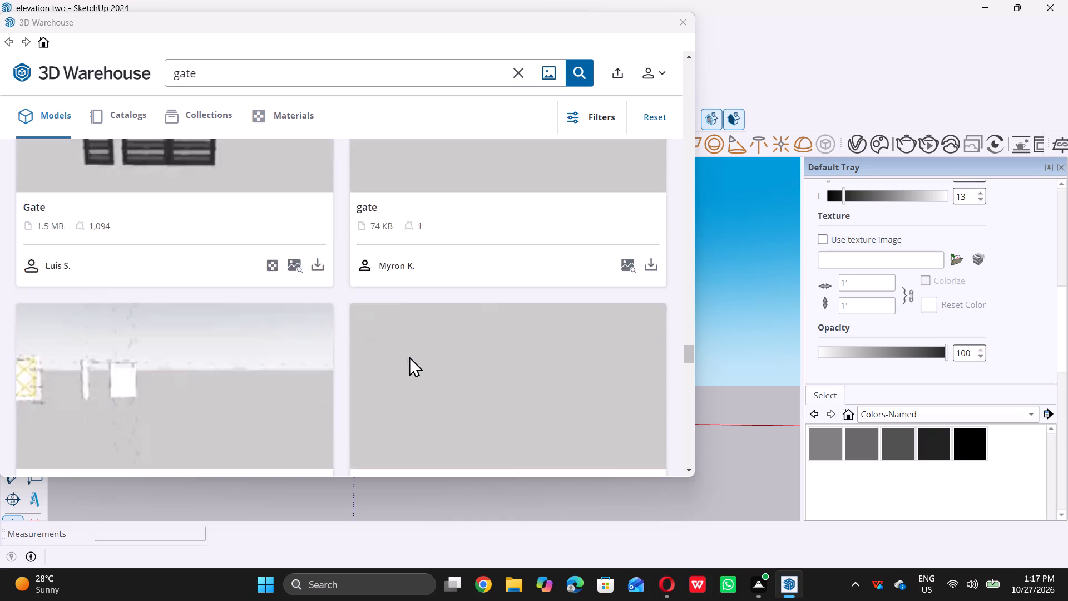
{"action": "scroll", "coordinate": [409, 356], "scroll_direction": "up", "scroll_amount": 1}
{"action": "scroll", "coordinate": [409, 356], "scroll_direction": "down", "scroll_amount": 2}
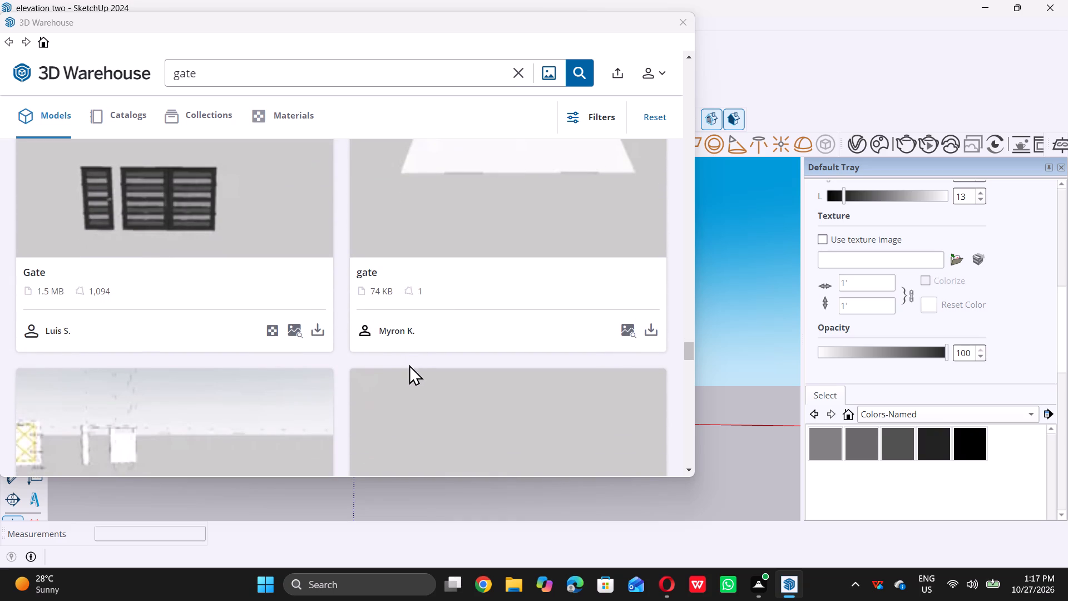
Get extra downloads for today and save the black slatted 1.5 MB "Gate" model as Gate in the vinod folder, SketchUp 2024 format.
{"action": "left_click", "coordinate": [322, 330]}
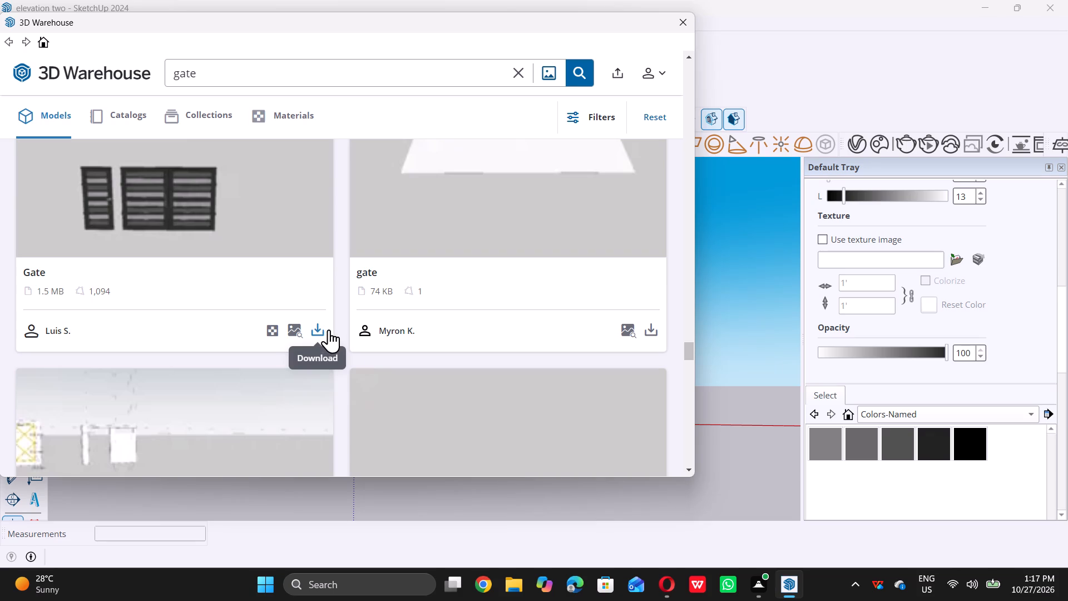
{"action": "scroll", "coordinate": [535, 295], "scroll_direction": "down", "scroll_amount": 3}
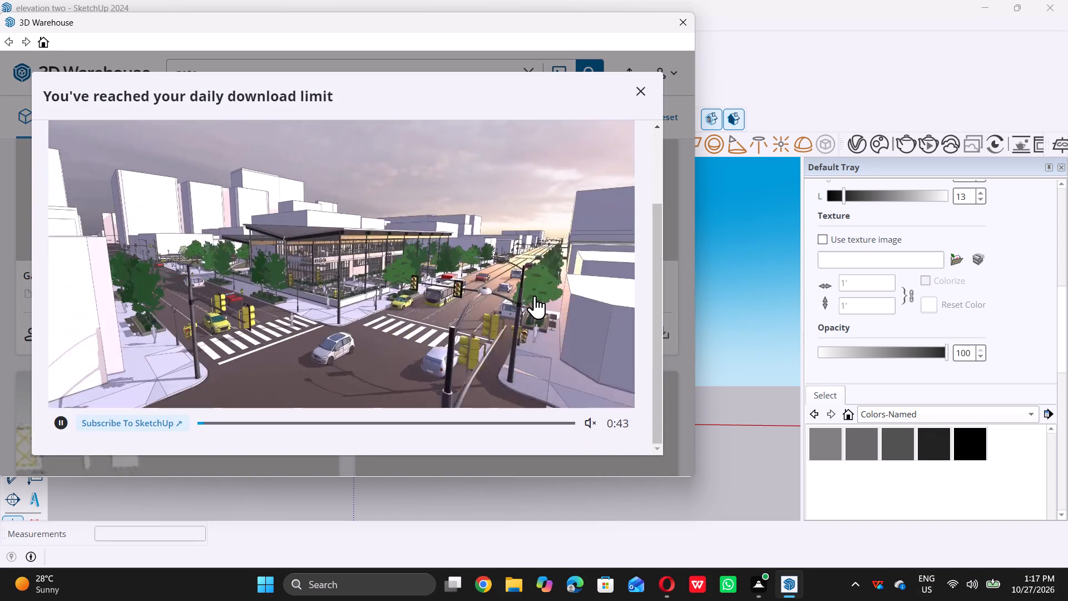
{"action": "scroll", "coordinate": [533, 297], "scroll_direction": "down", "scroll_amount": 1}
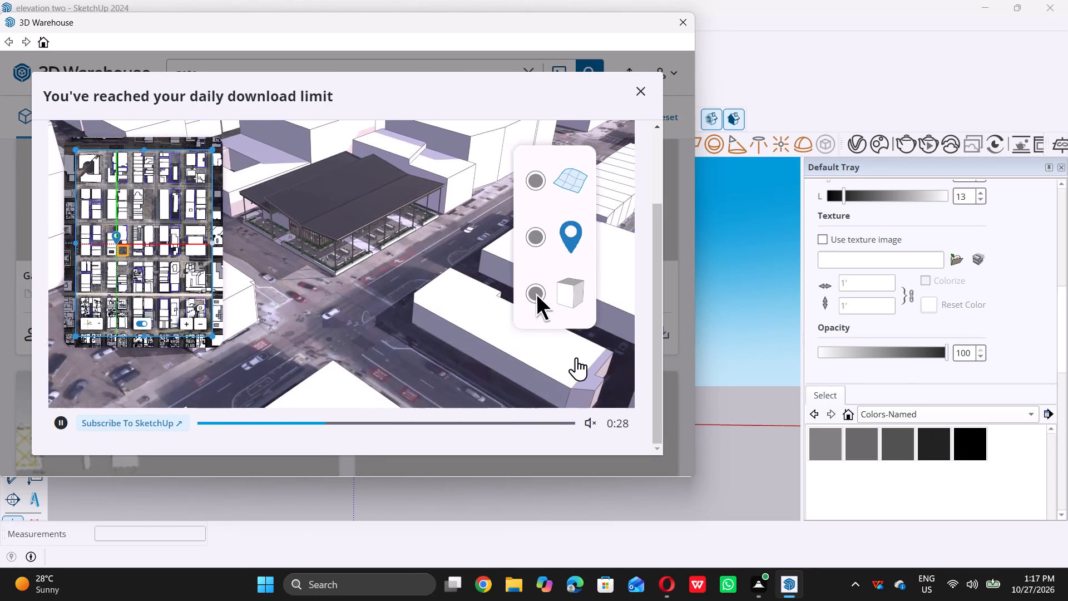
{"action": "left_click", "coordinate": [590, 382]}
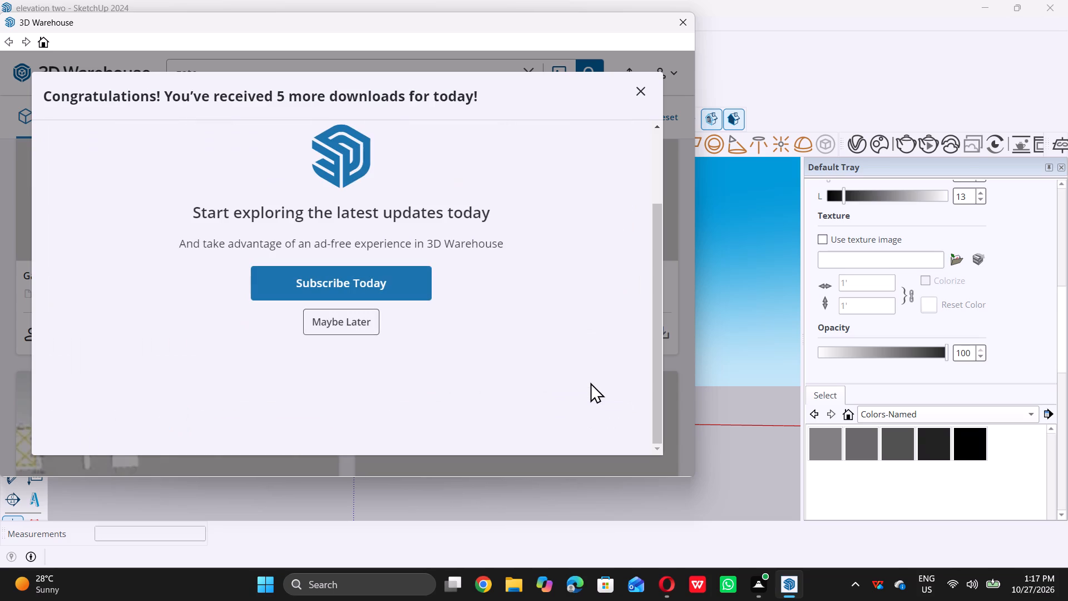
{"action": "left_click", "coordinate": [639, 87]}
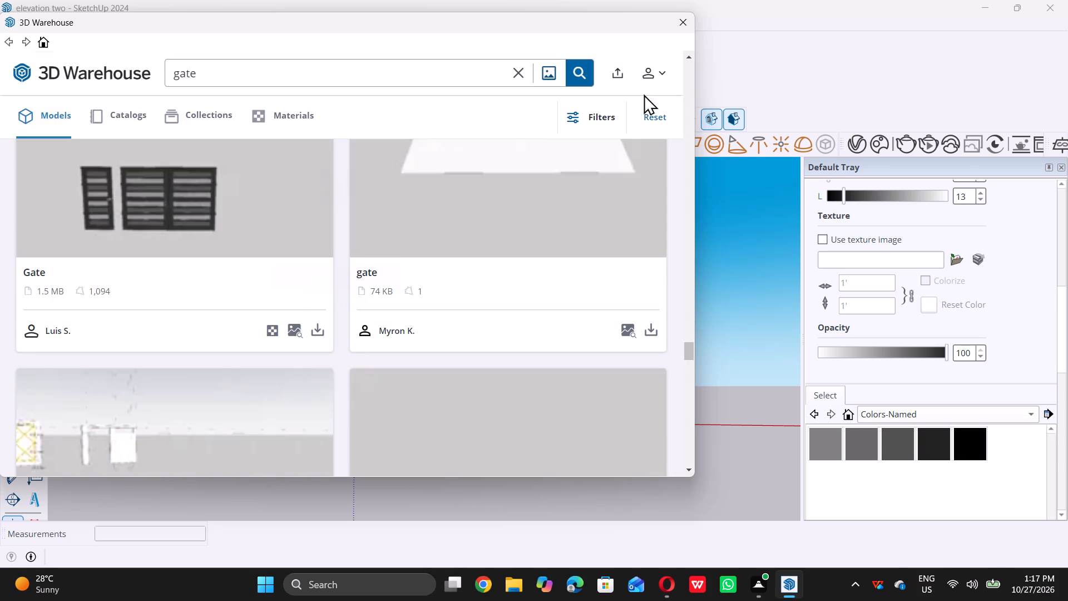
{"action": "double_click", "coordinate": [316, 334]}
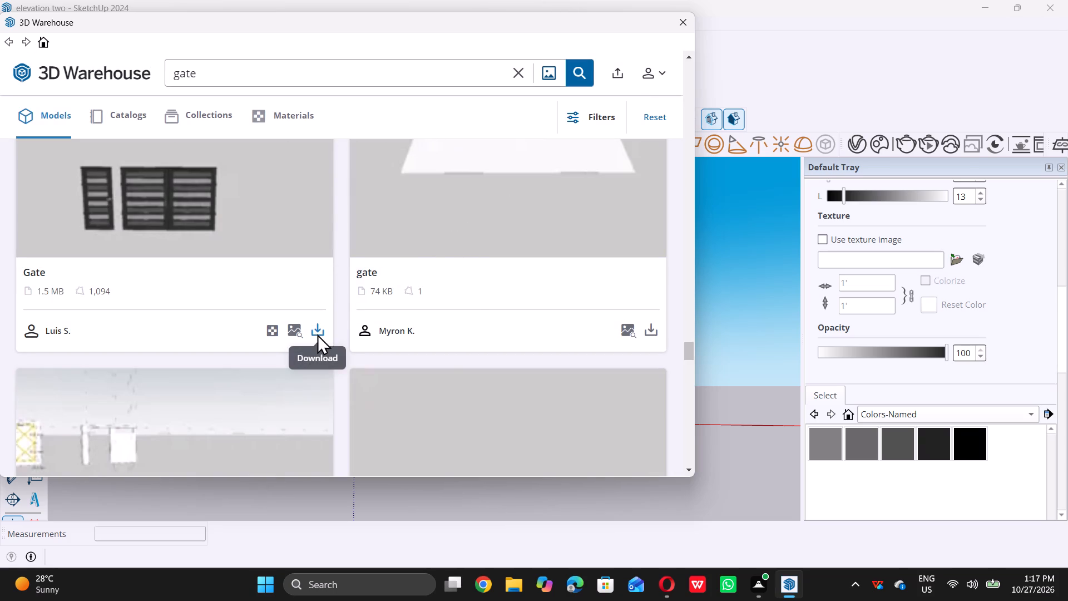
{"action": "double_click", "coordinate": [354, 262]}
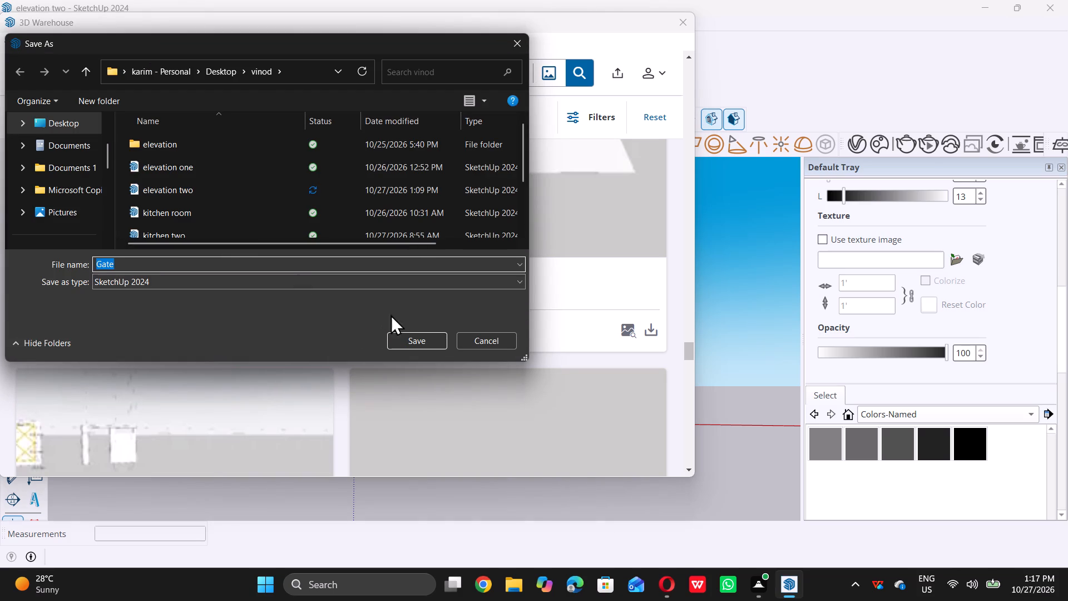
{"action": "double_click", "coordinate": [414, 341]}
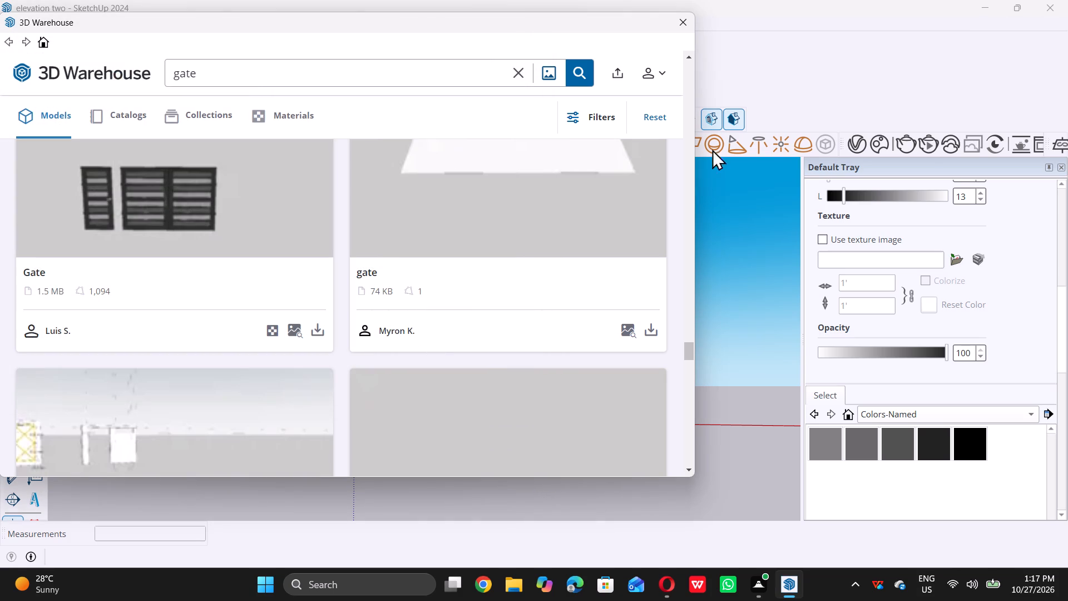
Close 3D Warehouse, import the saved Gate file into the elevation model and place it on the ground beside the house.
{"action": "left_click", "coordinate": [681, 26]}
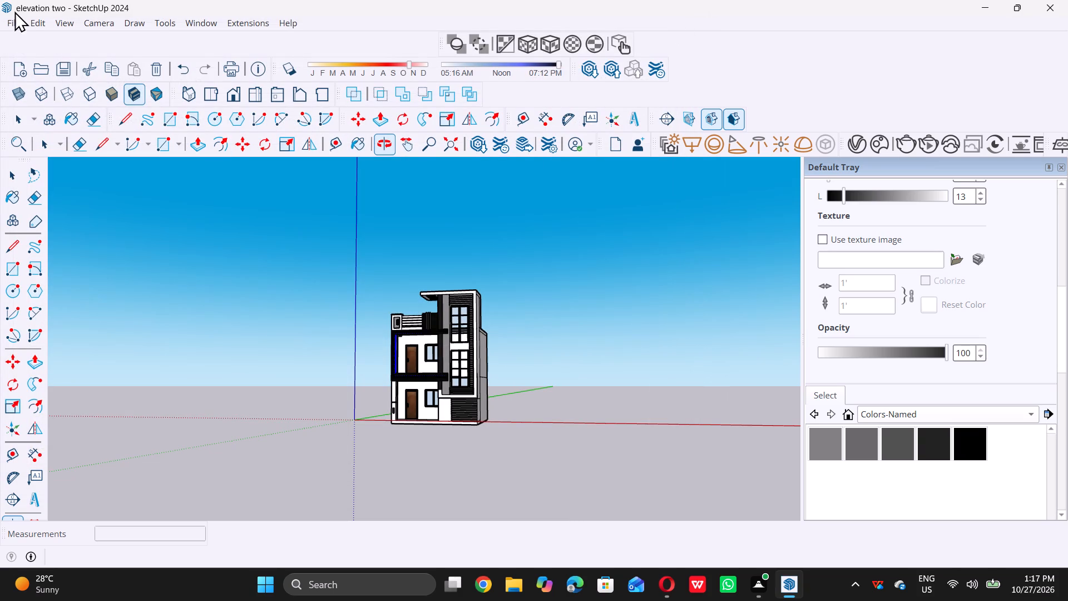
{"action": "left_click", "coordinate": [13, 24]}
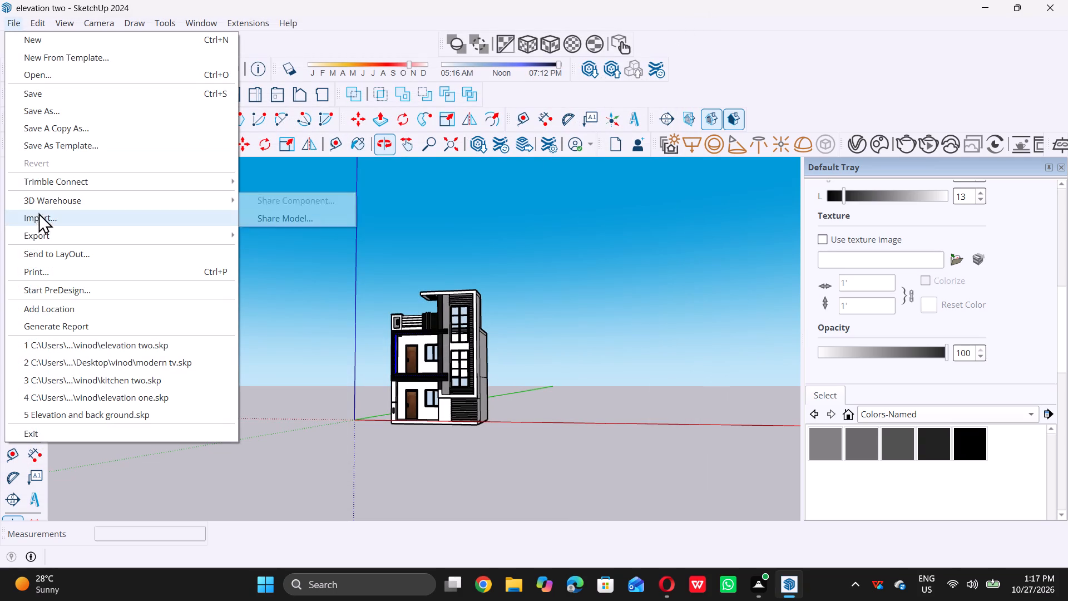
{"action": "triple_click", "coordinate": [43, 221]}
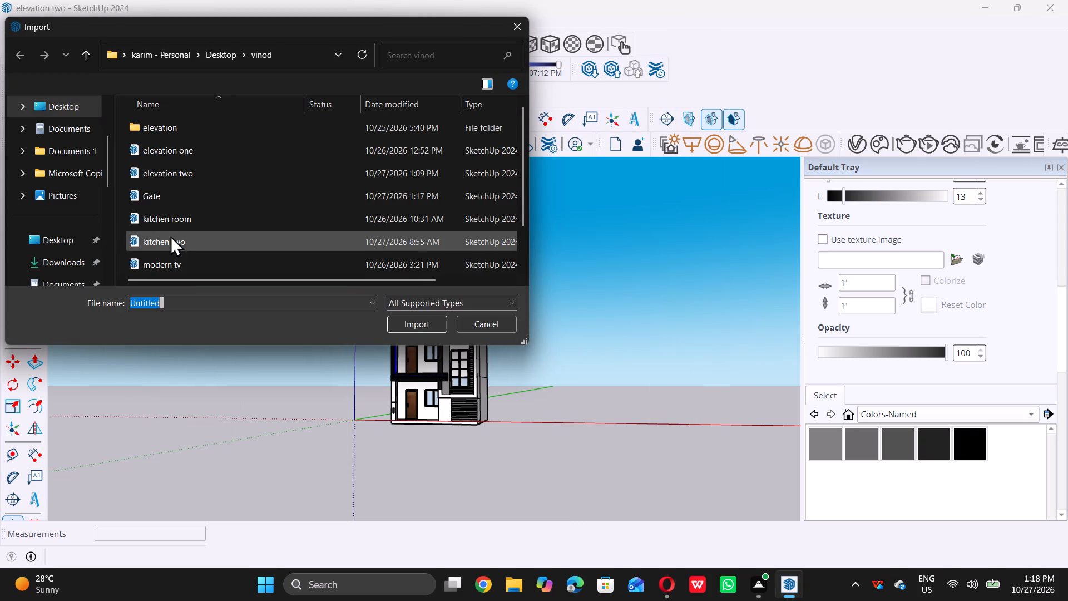
{"action": "left_click", "coordinate": [190, 198]}
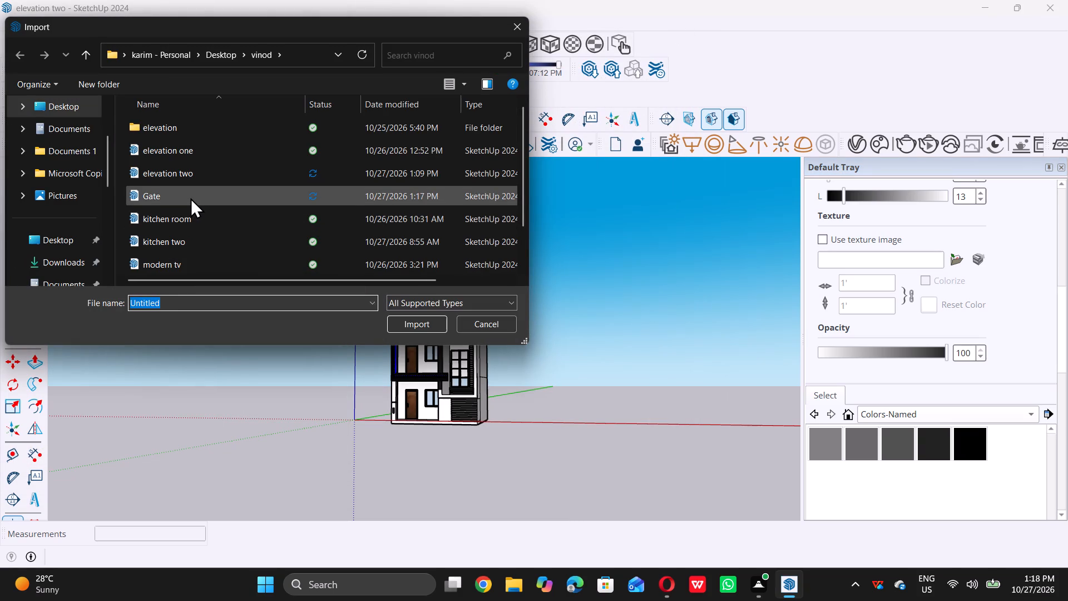
{"action": "left_click", "coordinate": [408, 323]}
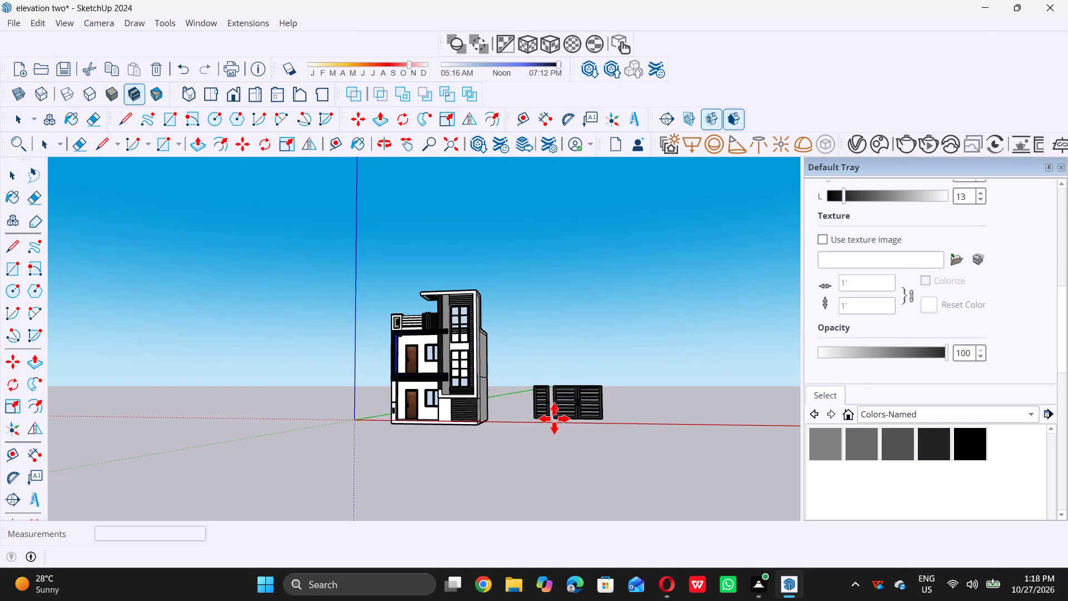
{"action": "left_click", "coordinate": [558, 421]}
{"action": "middle_click_drag", "start_coordinate": [524, 416], "coordinate": [551, 454]}
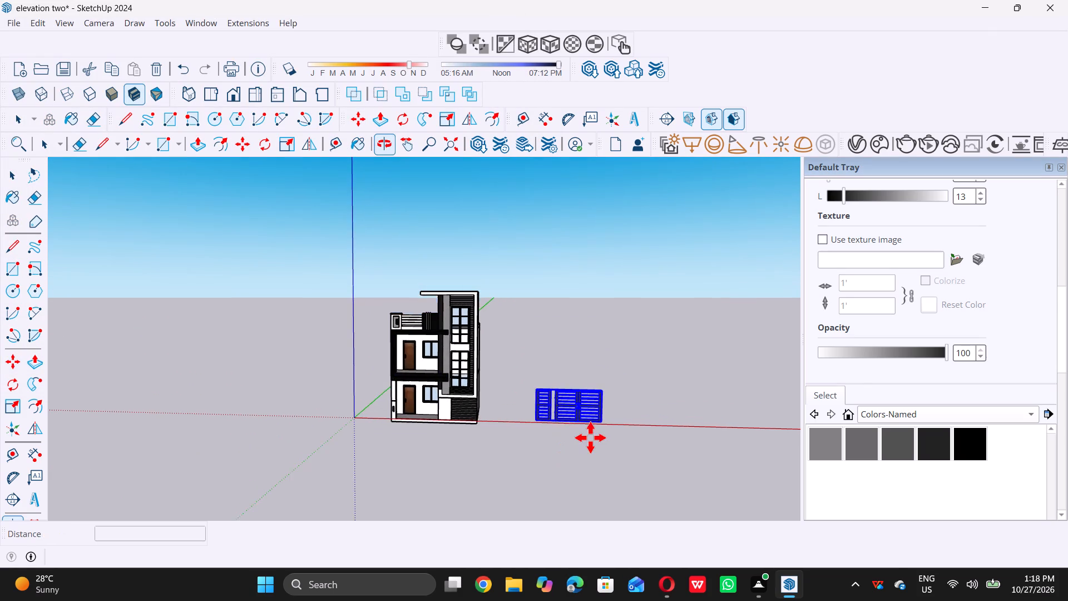
Explode the imported gate component beside the house so its single and double gates become separate objects.
{"action": "scroll", "coordinate": [594, 432], "scroll_direction": "up", "scroll_amount": 10}
{"action": "middle_click_drag", "start_coordinate": [495, 412], "coordinate": [514, 446]}
{"action": "scroll", "coordinate": [514, 446], "scroll_direction": "up", "scroll_amount": 1}
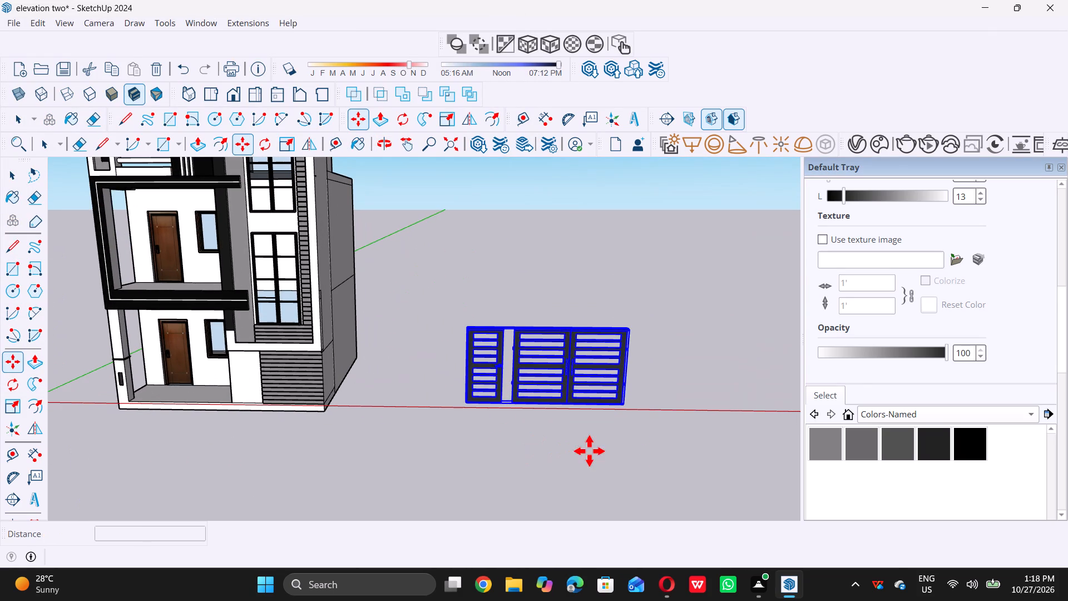
{"action": "key", "text": "space"}
{"action": "double_click", "coordinate": [685, 445]}
{"action": "scroll", "coordinate": [512, 395], "scroll_direction": "up", "scroll_amount": 4}
{"action": "left_click", "coordinate": [469, 364]}
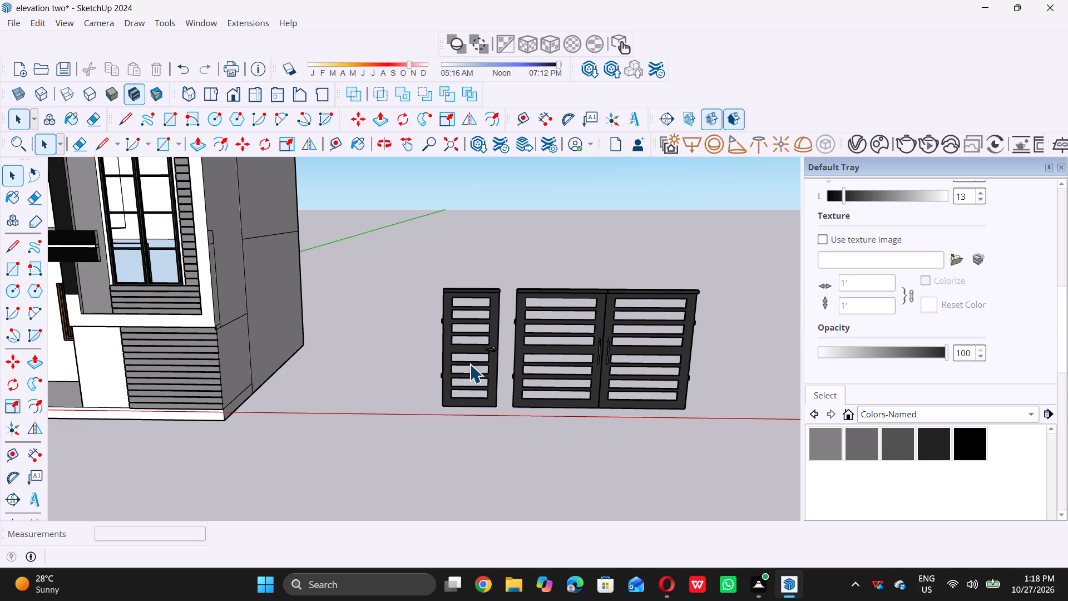
{"action": "right_click", "coordinate": [468, 354]}
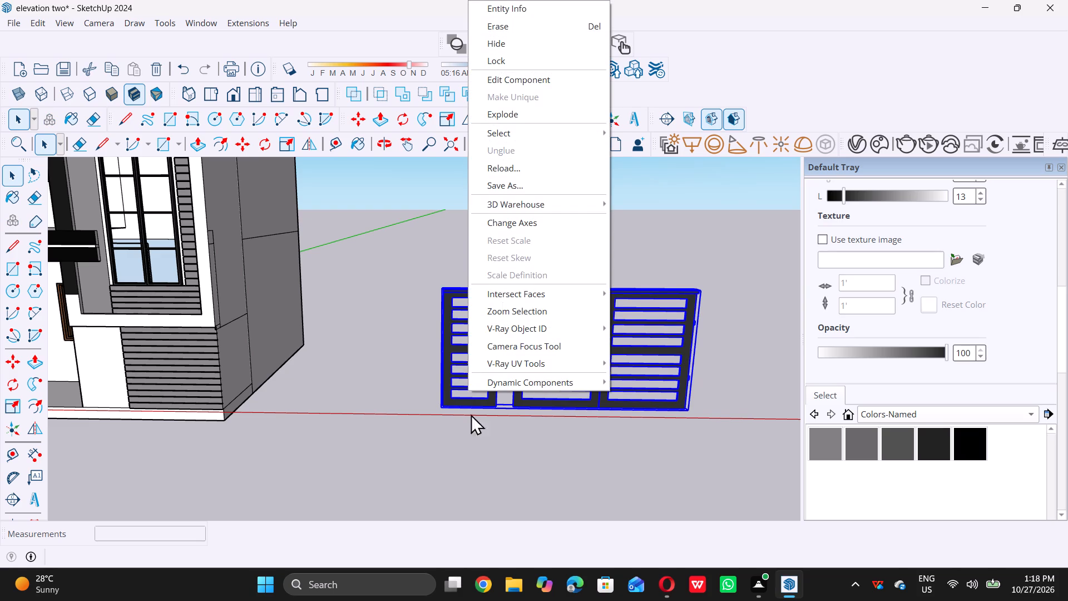
{"action": "left_click", "coordinate": [476, 435]}
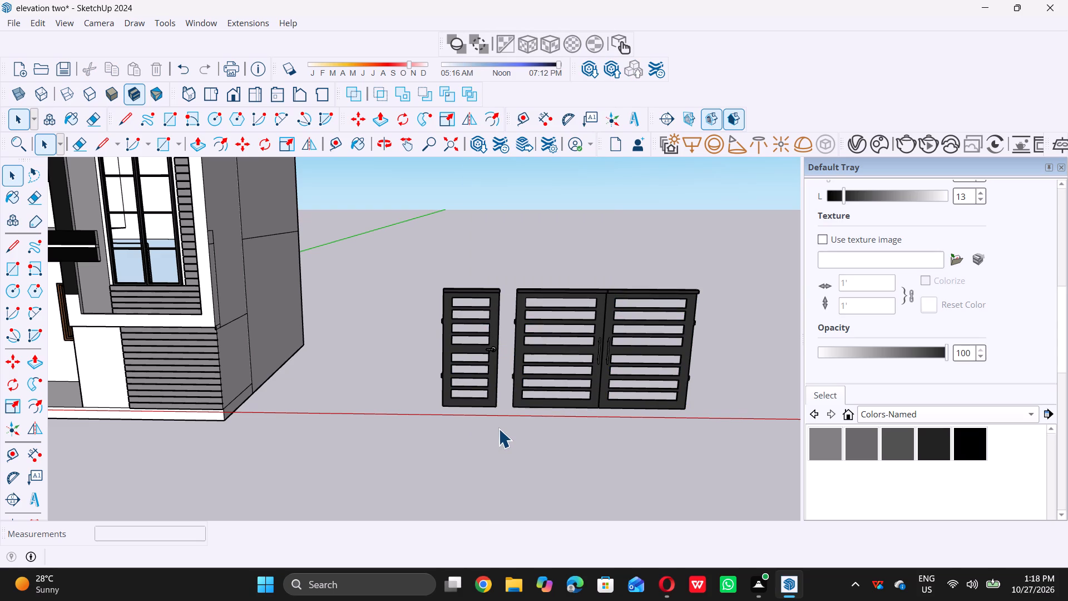
{"action": "double_click", "coordinate": [482, 365]}
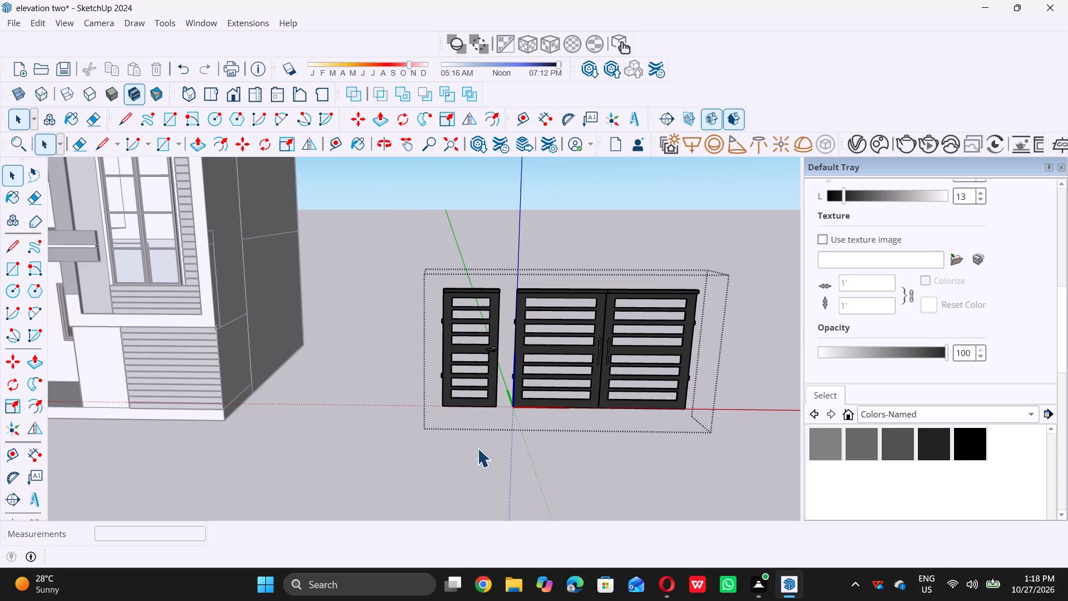
{"action": "left_click", "coordinate": [477, 448]}
{"action": "right_click", "coordinate": [473, 379]}
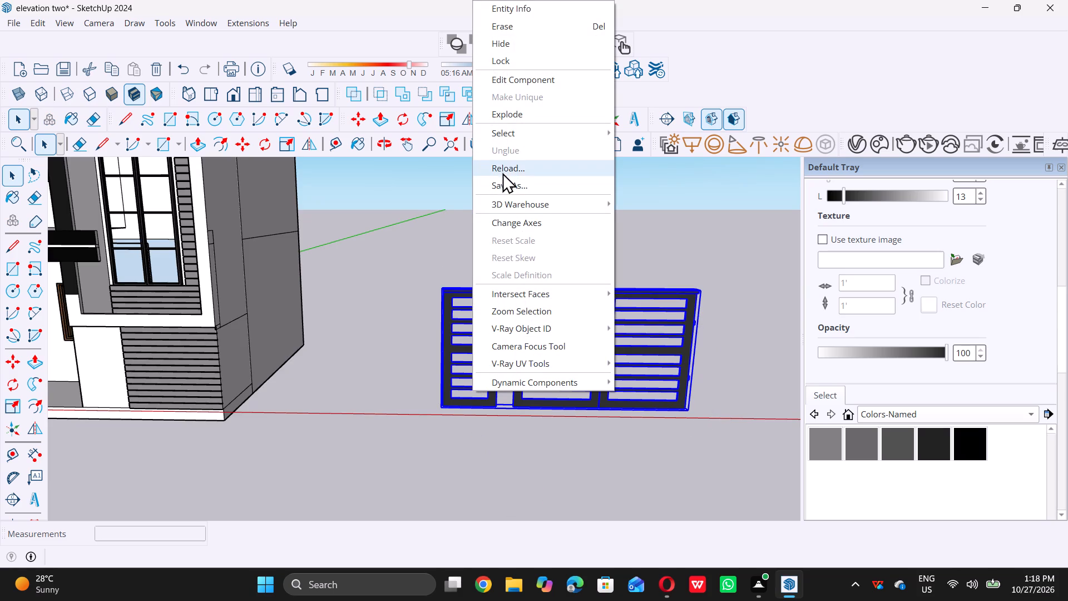
{"action": "left_click", "coordinate": [520, 117]}
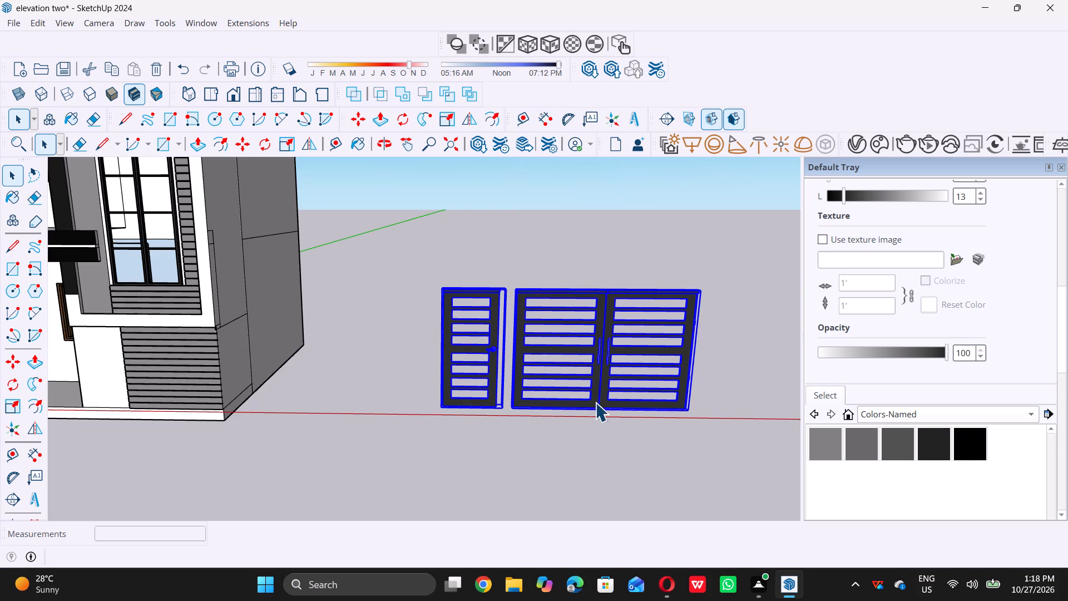
{"action": "triple_click", "coordinate": [489, 457]}
{"action": "left_click", "coordinate": [491, 455]}
Move the double-leaf gate by its lower corner about 36' 5" to the base of the ground-floor porch opening.
{"action": "scroll", "coordinate": [577, 435], "scroll_direction": "down", "scroll_amount": 5}
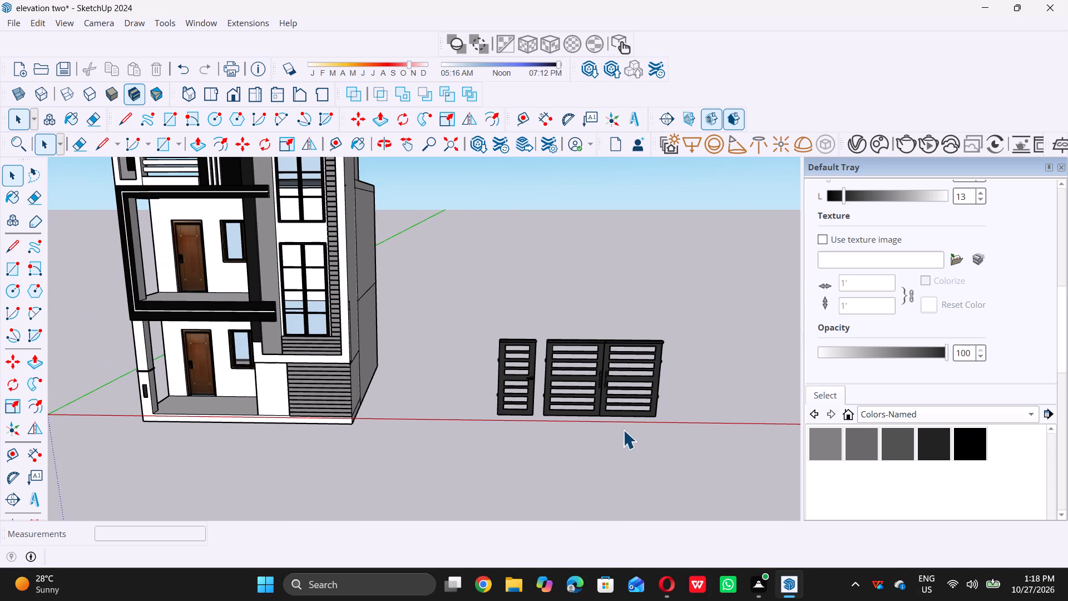
{"action": "left_click", "coordinate": [624, 404]}
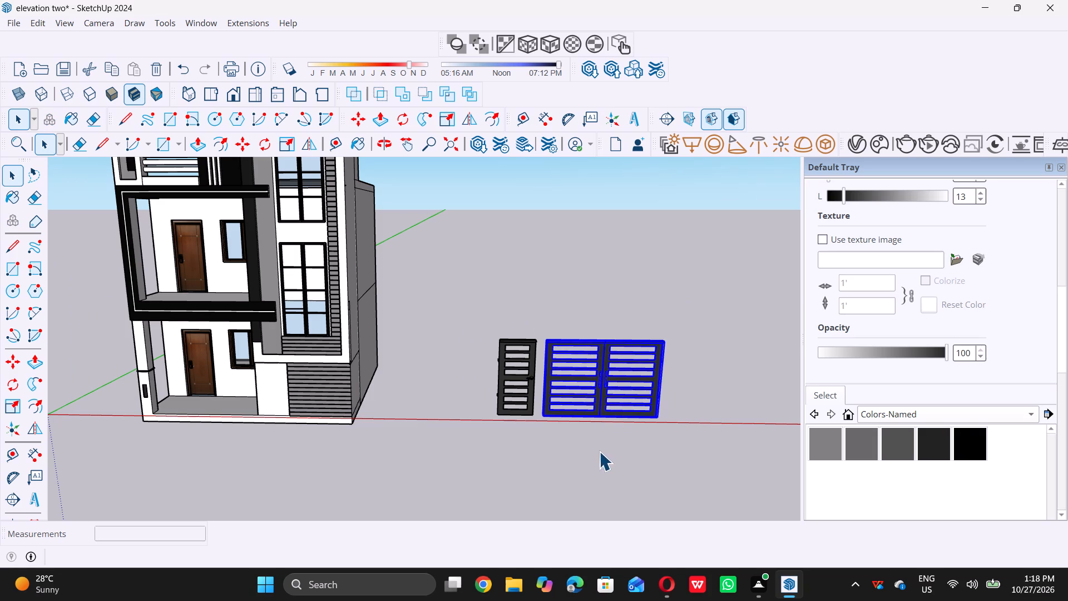
{"action": "key", "text": "m"}
{"action": "left_click", "coordinate": [544, 418]}
{"action": "scroll", "coordinate": [555, 420], "scroll_direction": "down", "scroll_amount": 5}
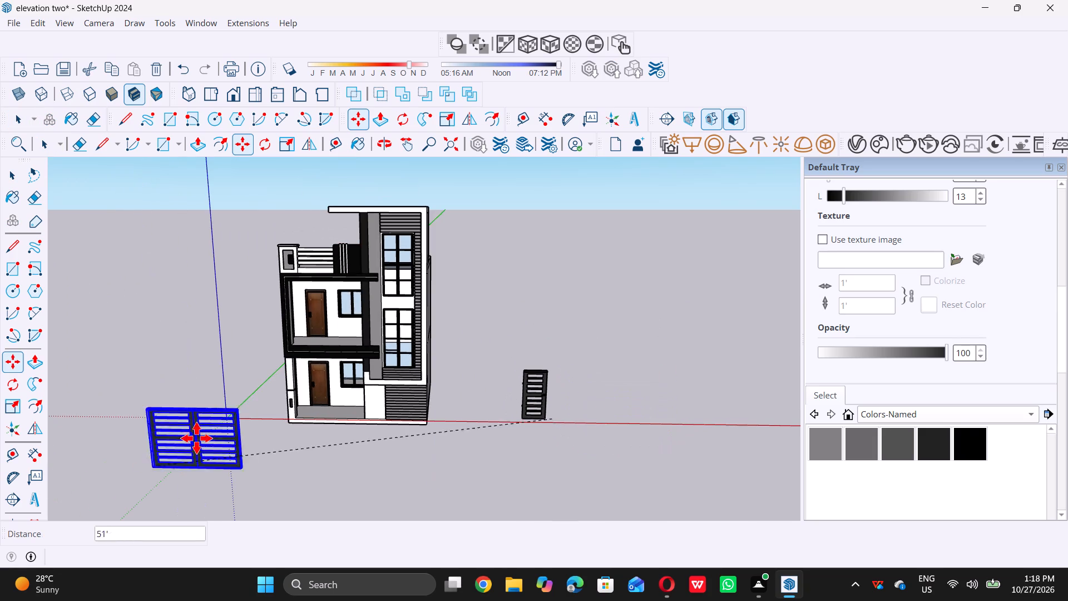
{"action": "scroll", "coordinate": [281, 422], "scroll_direction": "up", "scroll_amount": 16}
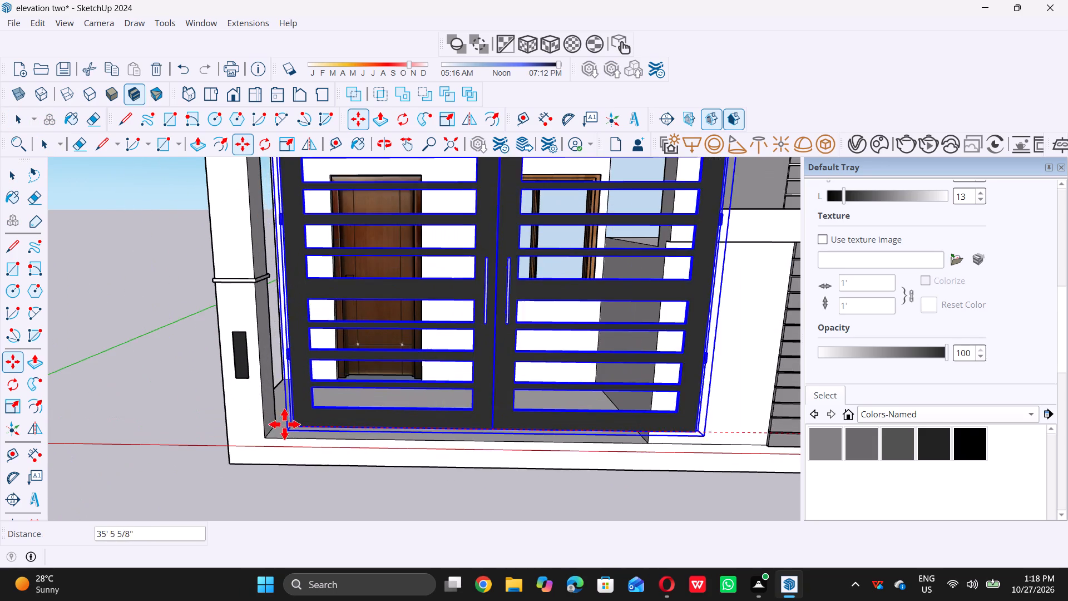
{"action": "middle_click_drag", "start_coordinate": [276, 424], "coordinate": [282, 390]}
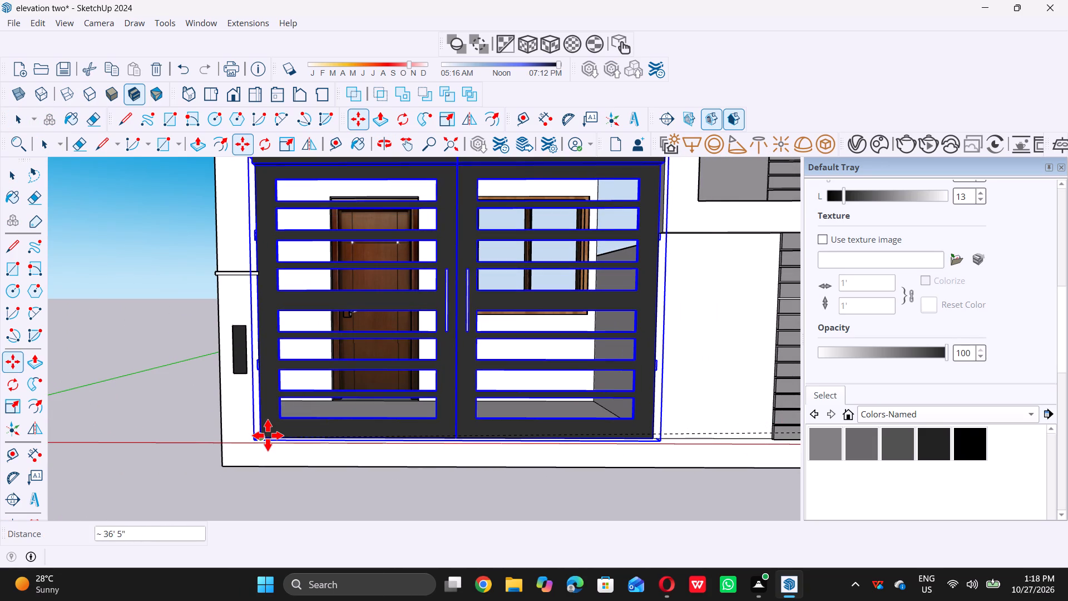
{"action": "left_click", "coordinate": [268, 436]}
Scale the double-leaf gate down uniformly from its top corner to about 0.48.
{"action": "scroll", "coordinate": [262, 476], "scroll_direction": "down", "scroll_amount": 5}
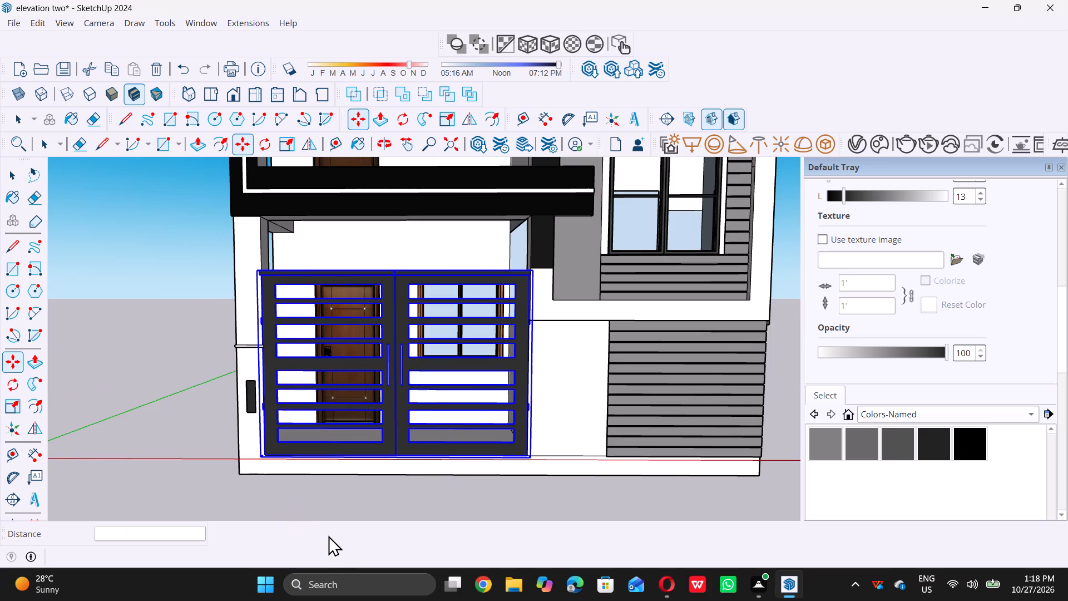
{"action": "key", "text": "space"}
{"action": "key", "text": "s"}
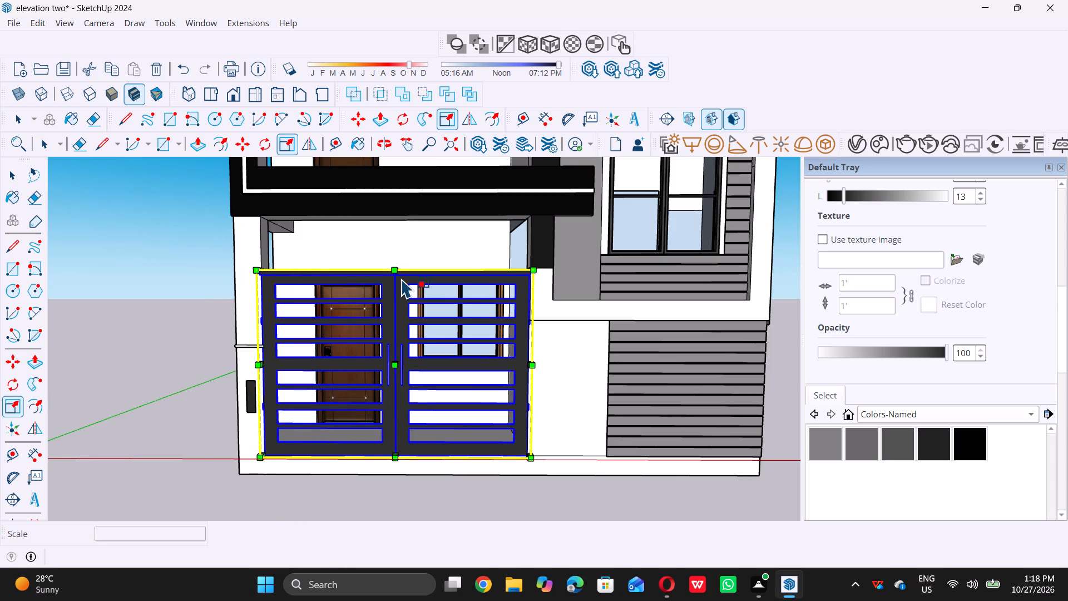
{"action": "left_click", "coordinate": [534, 272]}
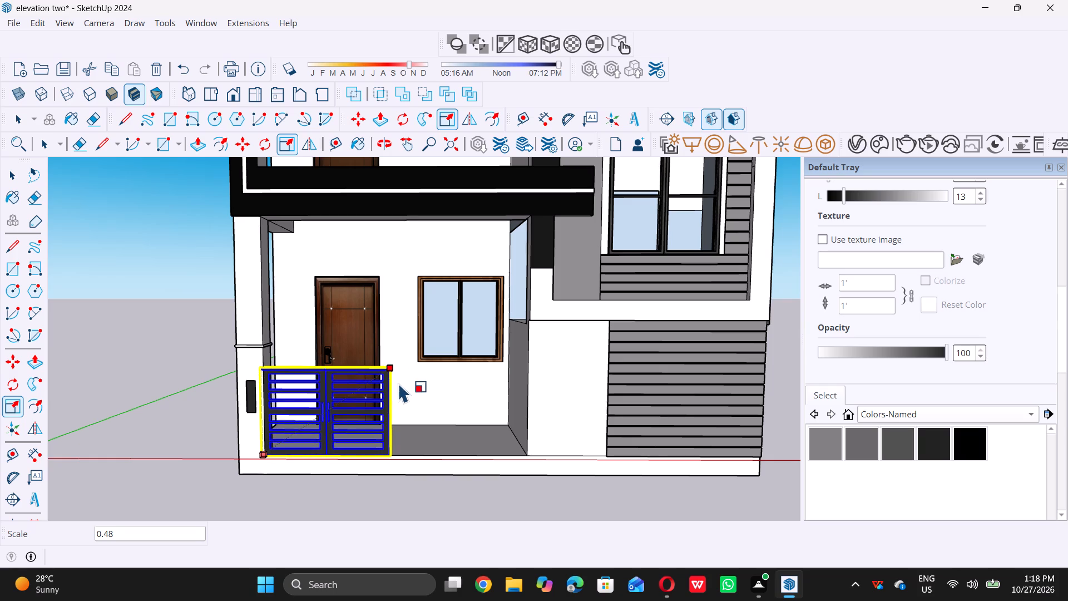
{"action": "double_click", "coordinate": [399, 383]}
Stretch the double-leaf gate along the red axis to about 2.07 so it spans the porch opening.
{"action": "middle_click_drag", "start_coordinate": [437, 376], "coordinate": [350, 380]}
{"action": "scroll", "coordinate": [378, 406], "scroll_direction": "up", "scroll_amount": 9}
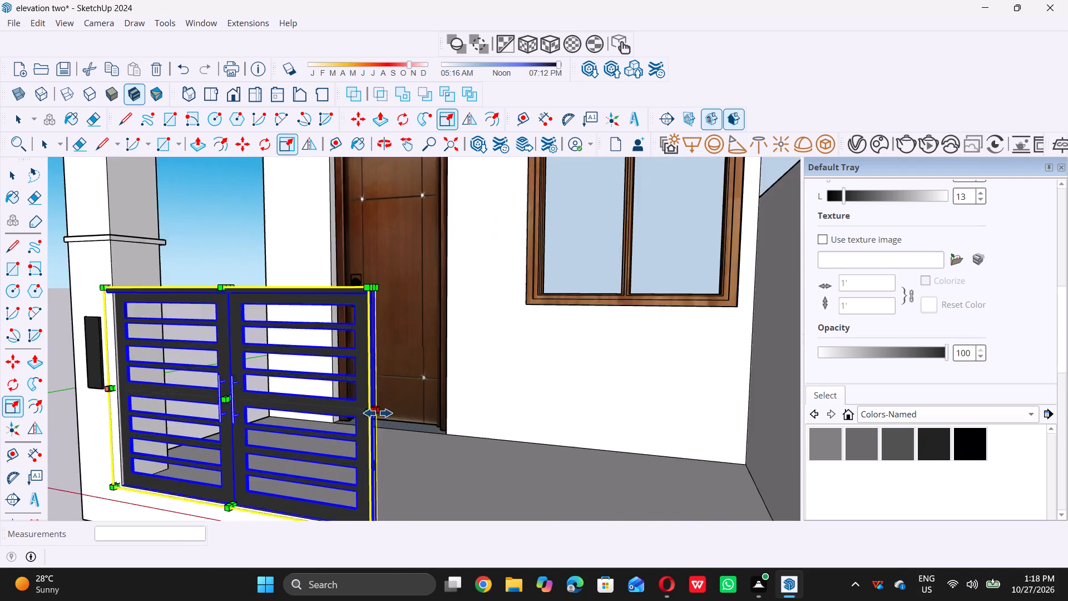
{"action": "scroll", "coordinate": [378, 413], "scroll_direction": "up", "scroll_amount": 3}
{"action": "left_click", "coordinate": [368, 406]}
{"action": "scroll", "coordinate": [368, 405], "scroll_direction": "down", "scroll_amount": 12}
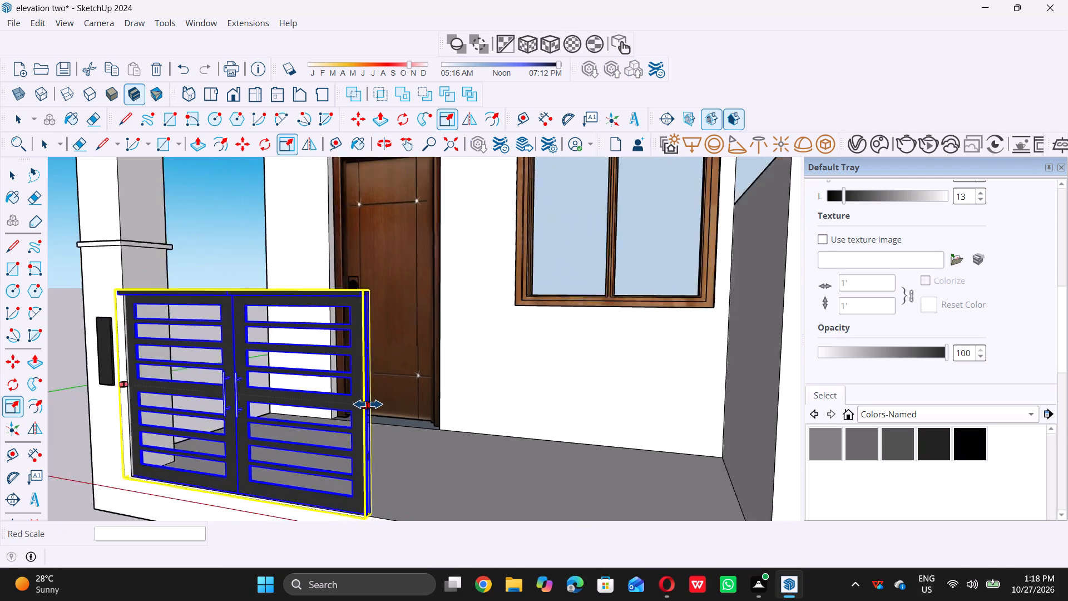
{"action": "scroll", "coordinate": [368, 404], "scroll_direction": "down", "scroll_amount": 5}
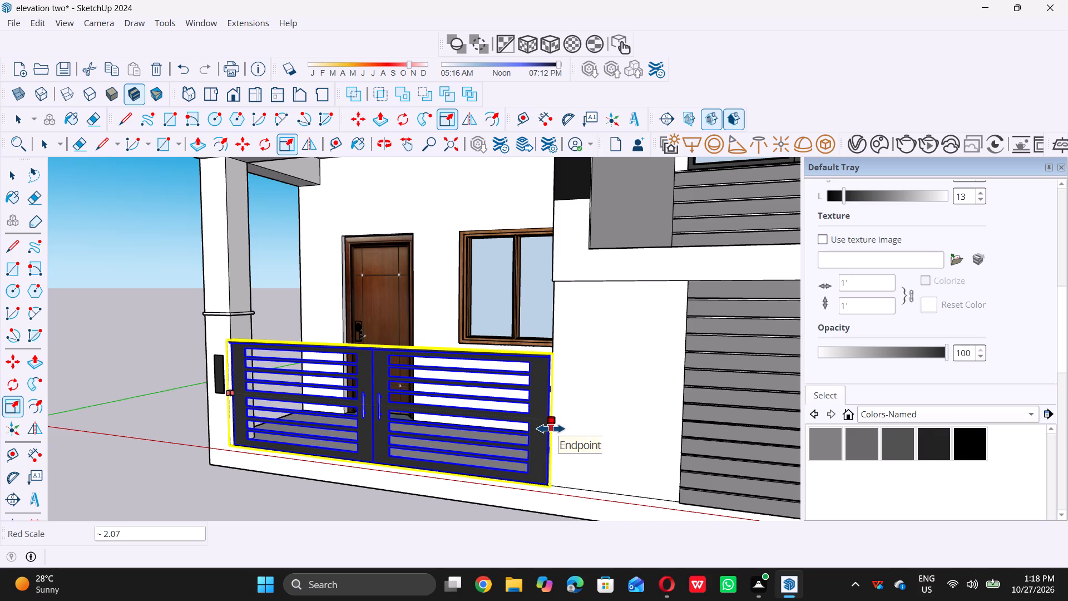
{"action": "left_click", "coordinate": [551, 428]}
Move the double-leaf gate 6" back from its lower corner so it sits inside the porch opening.
{"action": "scroll", "coordinate": [535, 437], "scroll_direction": "down", "scroll_amount": 6}
{"action": "middle_click_drag", "start_coordinate": [393, 439], "coordinate": [508, 420]}
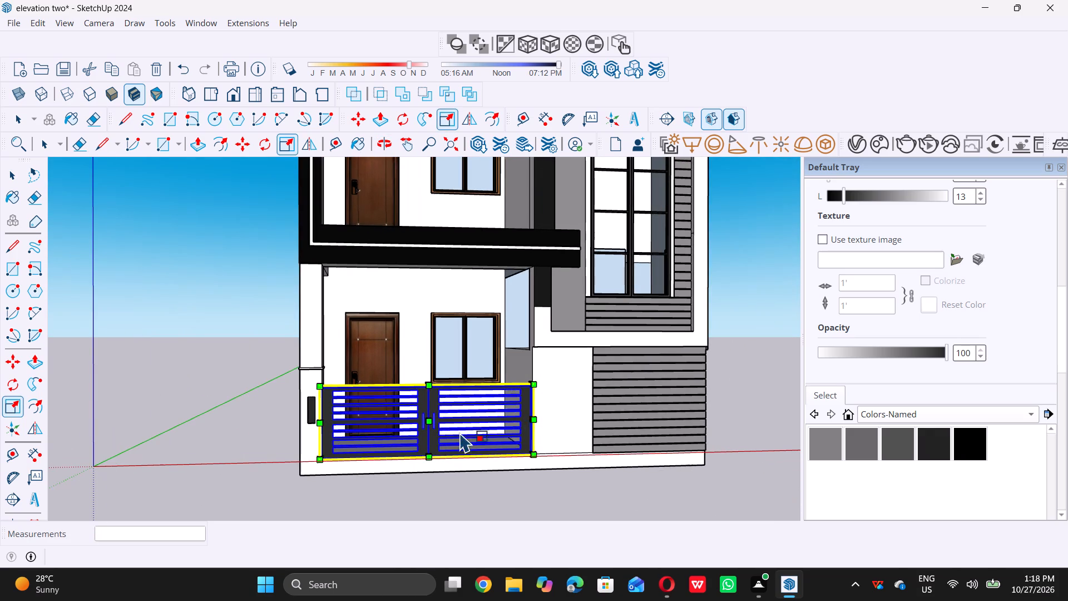
{"action": "key", "text": "space"}
{"action": "scroll", "coordinate": [342, 436], "scroll_direction": "up", "scroll_amount": 19}
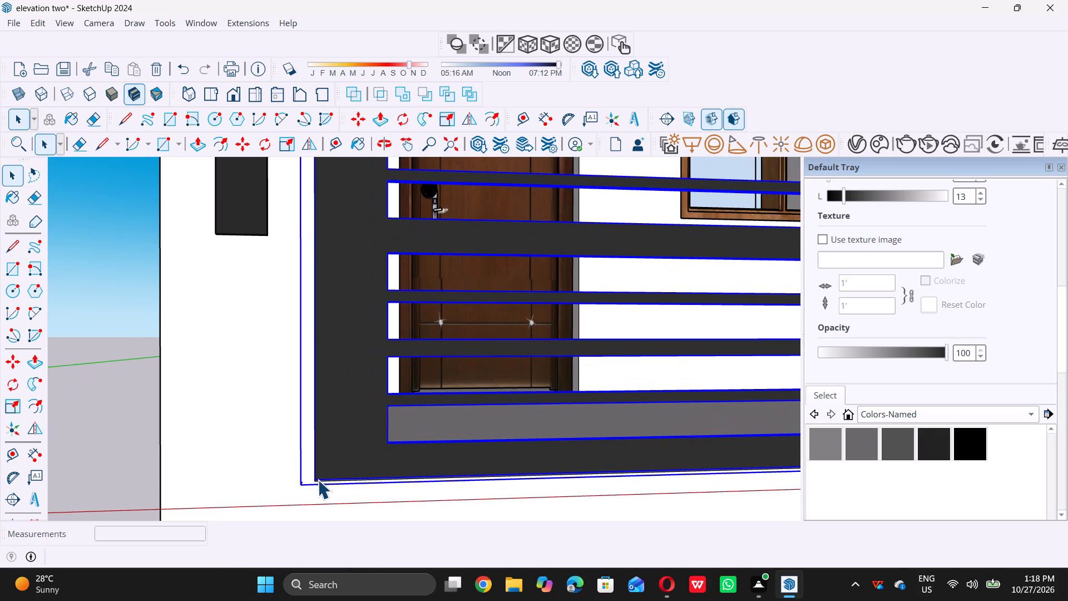
{"action": "key", "text": "m"}
{"action": "double_click", "coordinate": [312, 482]}
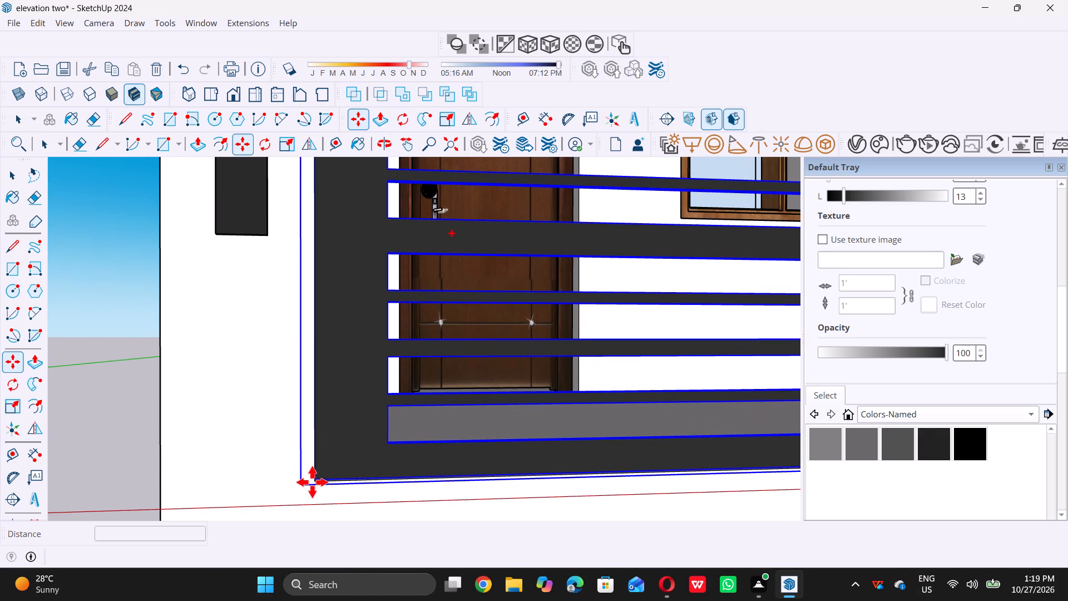
{"action": "scroll", "coordinate": [323, 469], "scroll_direction": "up", "scroll_amount": 5}
{"action": "left_click", "coordinate": [320, 462]}
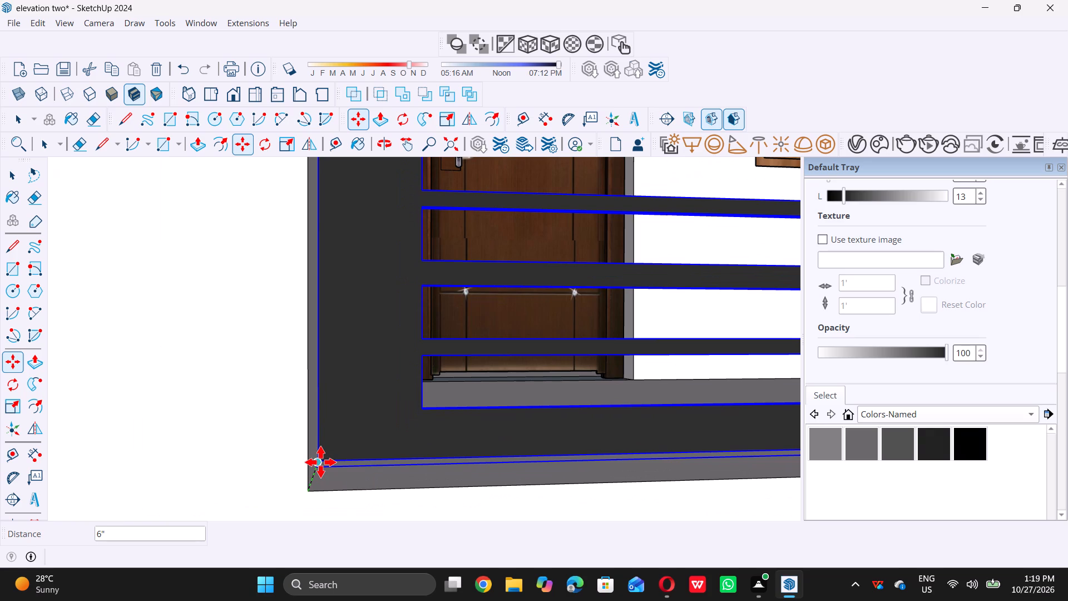
{"action": "key", "text": "space"}
{"action": "scroll", "coordinate": [329, 480], "scroll_direction": "down", "scroll_amount": 20}
{"action": "scroll", "coordinate": [329, 480], "scroll_direction": "down", "scroll_amount": 1}
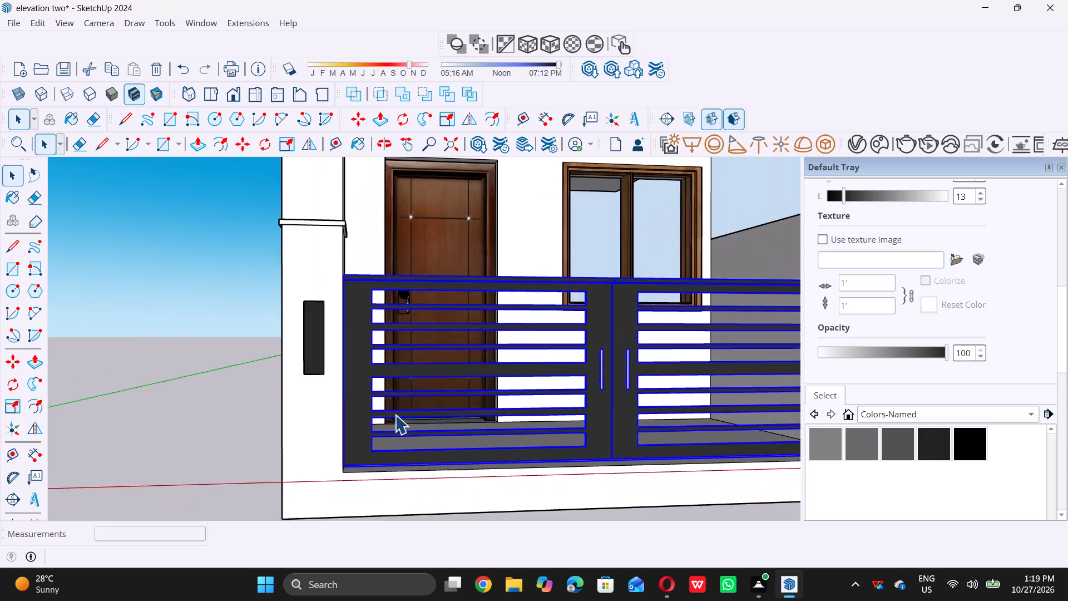
{"action": "scroll", "coordinate": [395, 415], "scroll_direction": "down", "scroll_amount": 12}
{"action": "double_click", "coordinate": [258, 405]}
Push/Pull the top face of the roof parapet up by 2' 10".
{"action": "scroll", "coordinate": [290, 389], "scroll_direction": "down", "scroll_amount": 3}
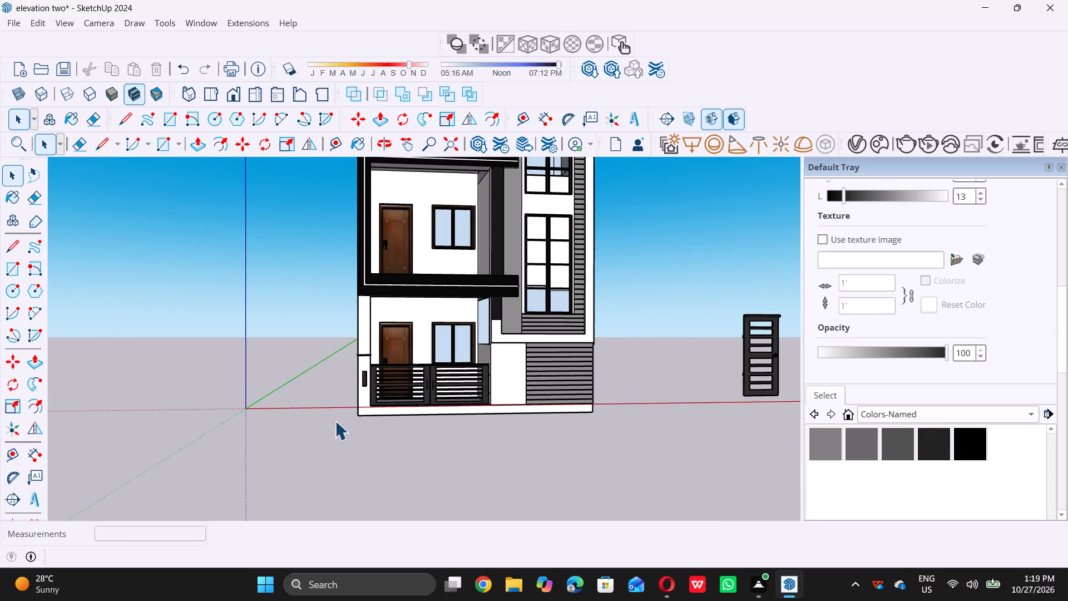
{"action": "scroll", "coordinate": [328, 425], "scroll_direction": "down", "scroll_amount": 6}
{"action": "scroll", "coordinate": [347, 478], "scroll_direction": "down", "scroll_amount": 5}
{"action": "middle_click_drag", "start_coordinate": [340, 343], "coordinate": [514, 509]}
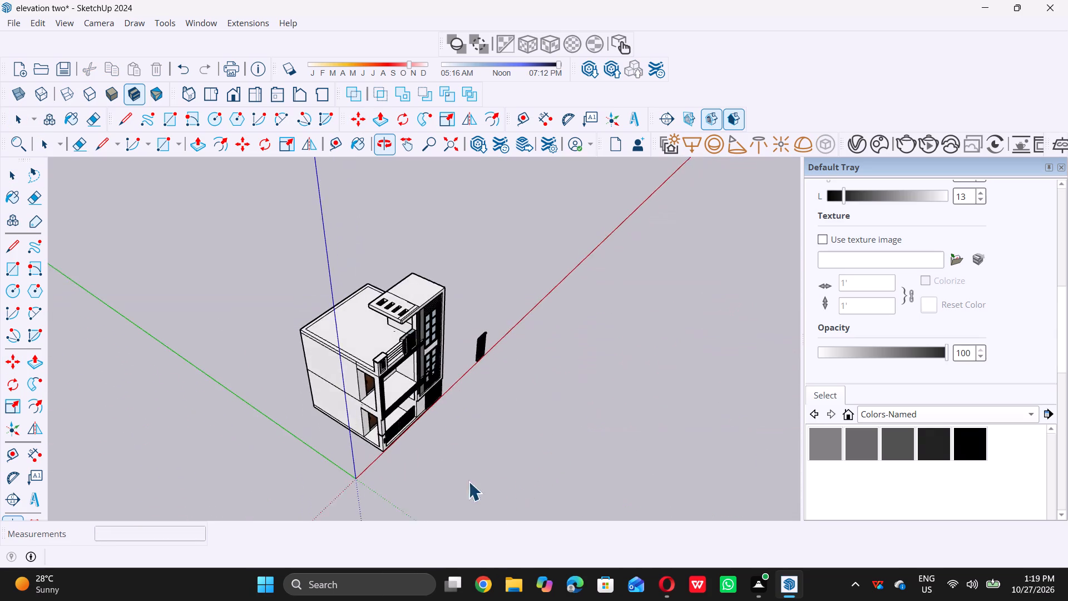
{"action": "scroll", "coordinate": [370, 328], "scroll_direction": "up", "scroll_amount": 11}
{"action": "middle_click_drag", "start_coordinate": [361, 375], "coordinate": [334, 421]}
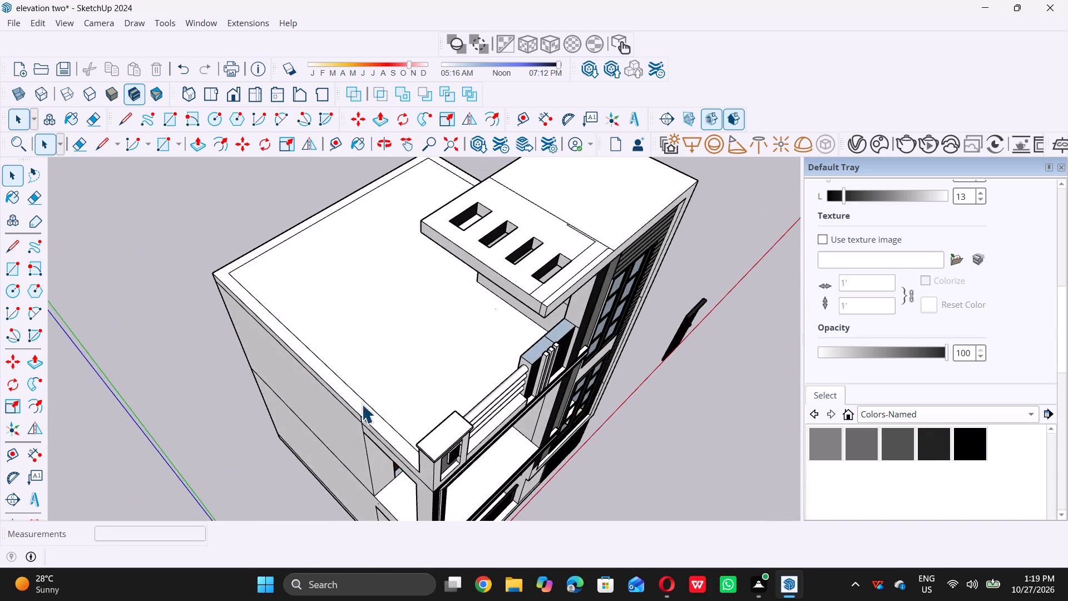
{"action": "scroll", "coordinate": [362, 404], "scroll_direction": "up", "scroll_amount": 9}
{"action": "left_click", "coordinate": [368, 415]}
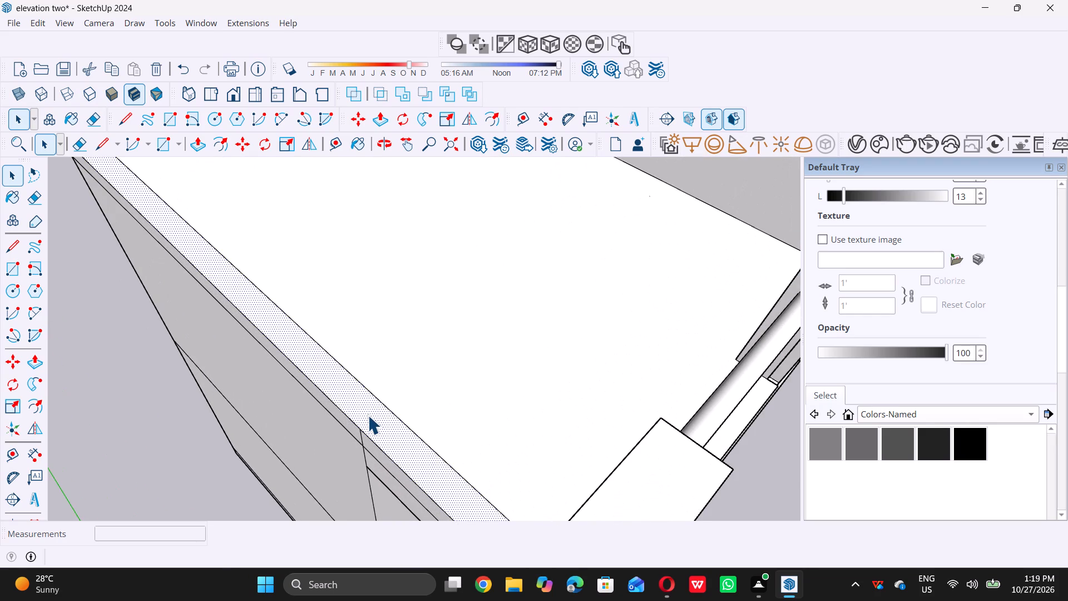
{"action": "key", "text": "p"}
{"action": "left_click", "coordinate": [373, 415]}
{"action": "scroll", "coordinate": [372, 410], "scroll_direction": "down", "scroll_amount": 6}
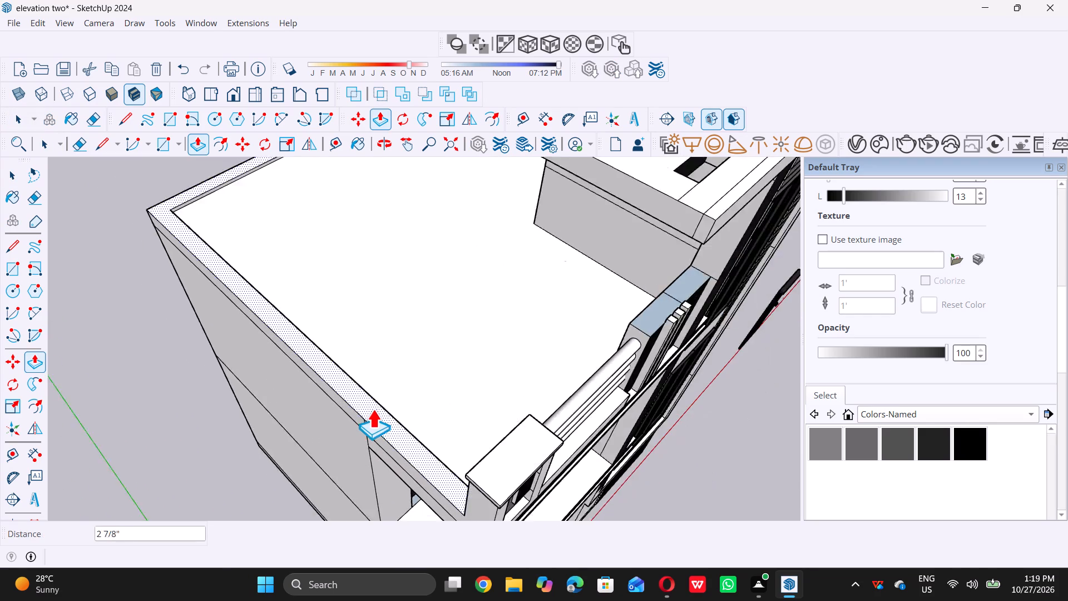
{"action": "scroll", "coordinate": [373, 409], "scroll_direction": "down", "scroll_amount": 5}
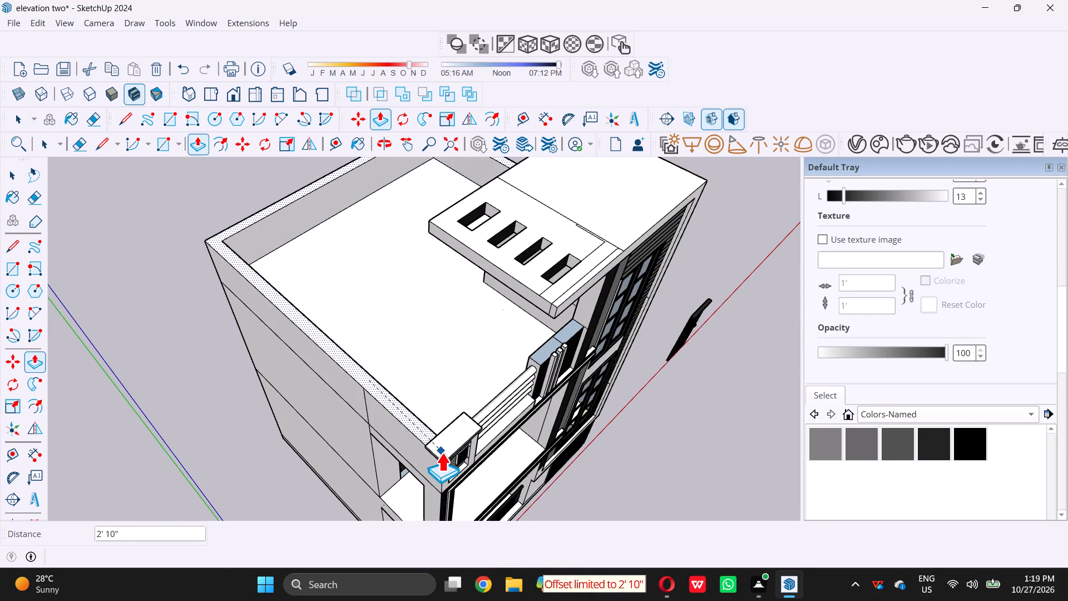
{"action": "left_click", "coordinate": [442, 452]}
{"action": "key", "text": "space"}
{"action": "left_click", "coordinate": [154, 368]}
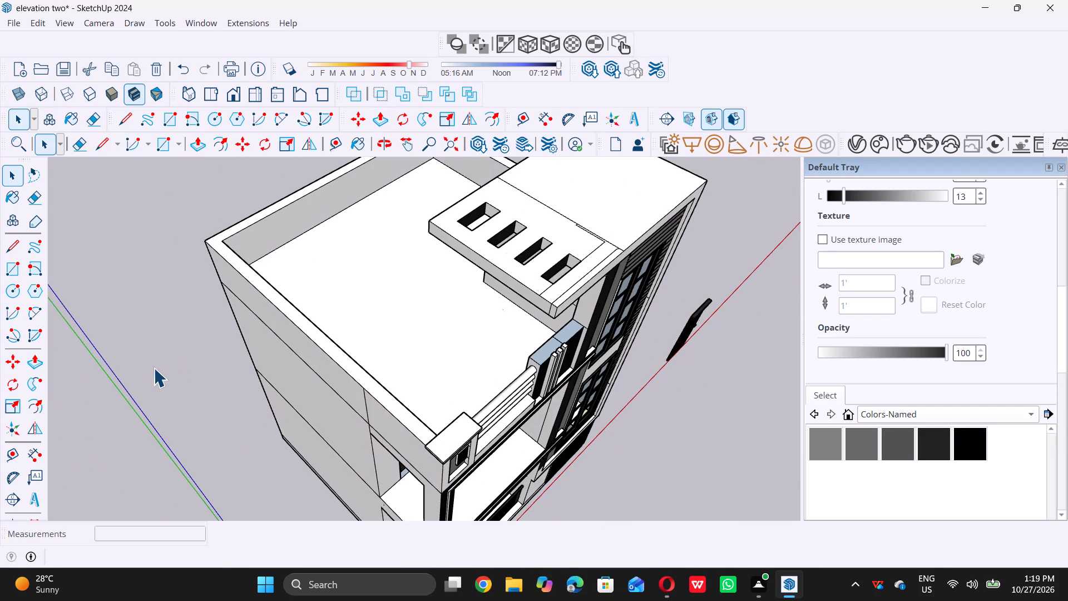
Delete the leftover single gate standing beside the house.
{"action": "scroll", "coordinate": [169, 363], "scroll_direction": "down", "scroll_amount": 10}
{"action": "middle_click_drag", "start_coordinate": [449, 381], "coordinate": [300, 260]}
{"action": "middle_click_drag", "start_coordinate": [437, 380], "coordinate": [403, 270]}
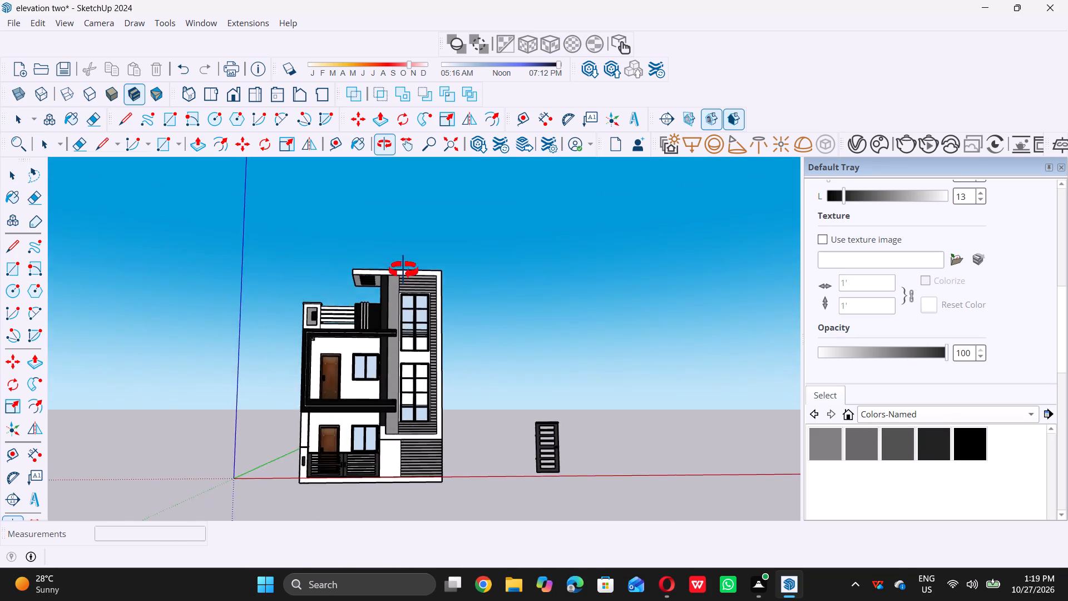
{"action": "middle_click_drag", "start_coordinate": [403, 270], "coordinate": [390, 270]}
{"action": "scroll", "coordinate": [418, 373], "scroll_direction": "up", "scroll_amount": 5}
{"action": "scroll", "coordinate": [412, 319], "scroll_direction": "down", "scroll_amount": 5}
{"action": "middle_click_drag", "start_coordinate": [427, 310], "coordinate": [406, 313]}
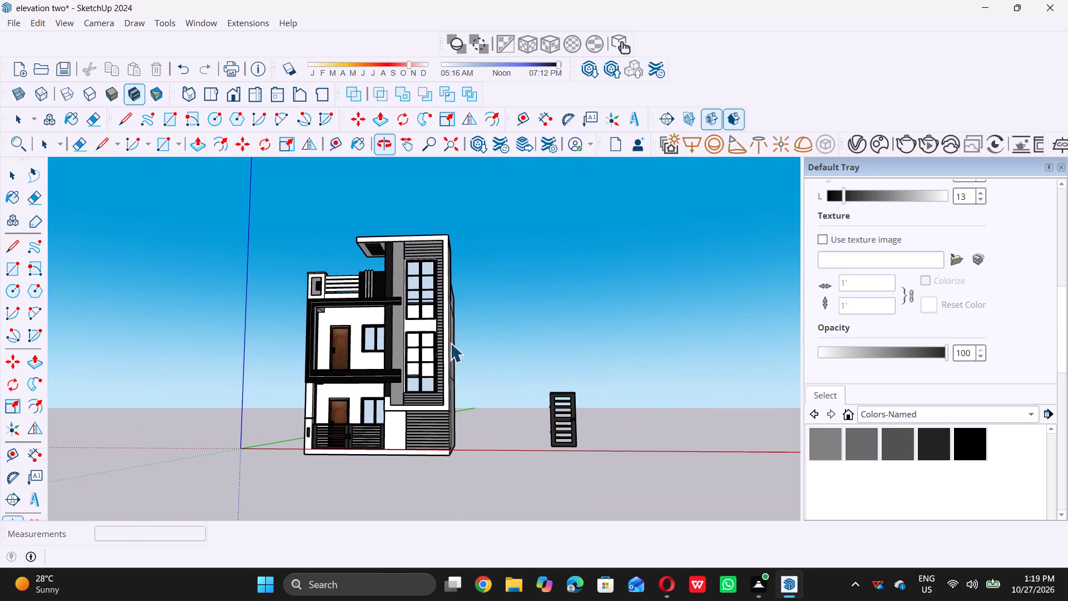
{"action": "left_click_drag", "start_coordinate": [533, 367], "coordinate": [626, 466]}
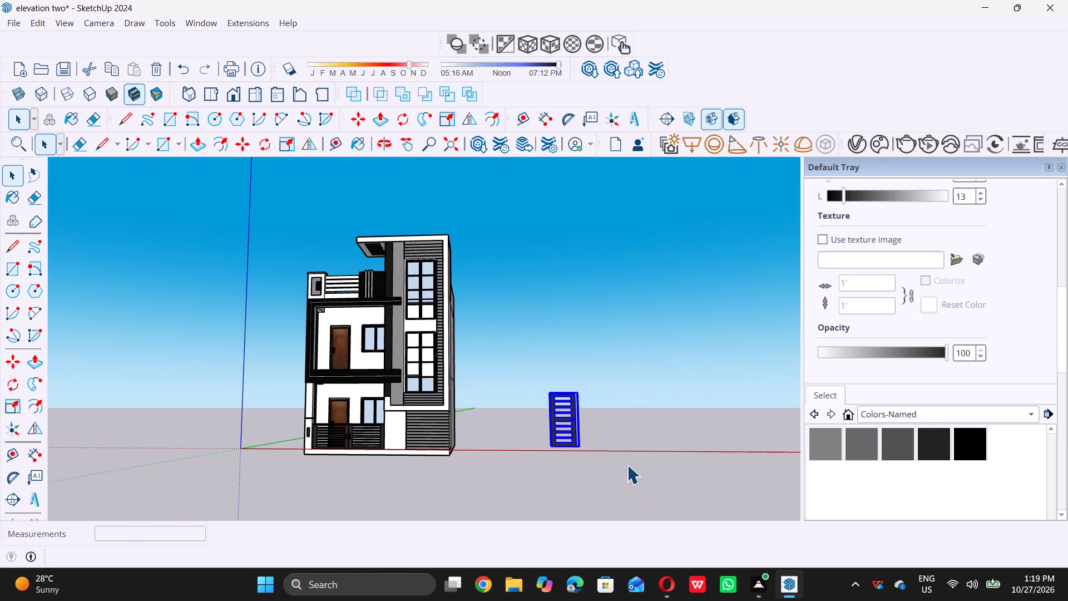
{"action": "key", "text": "Delete"}
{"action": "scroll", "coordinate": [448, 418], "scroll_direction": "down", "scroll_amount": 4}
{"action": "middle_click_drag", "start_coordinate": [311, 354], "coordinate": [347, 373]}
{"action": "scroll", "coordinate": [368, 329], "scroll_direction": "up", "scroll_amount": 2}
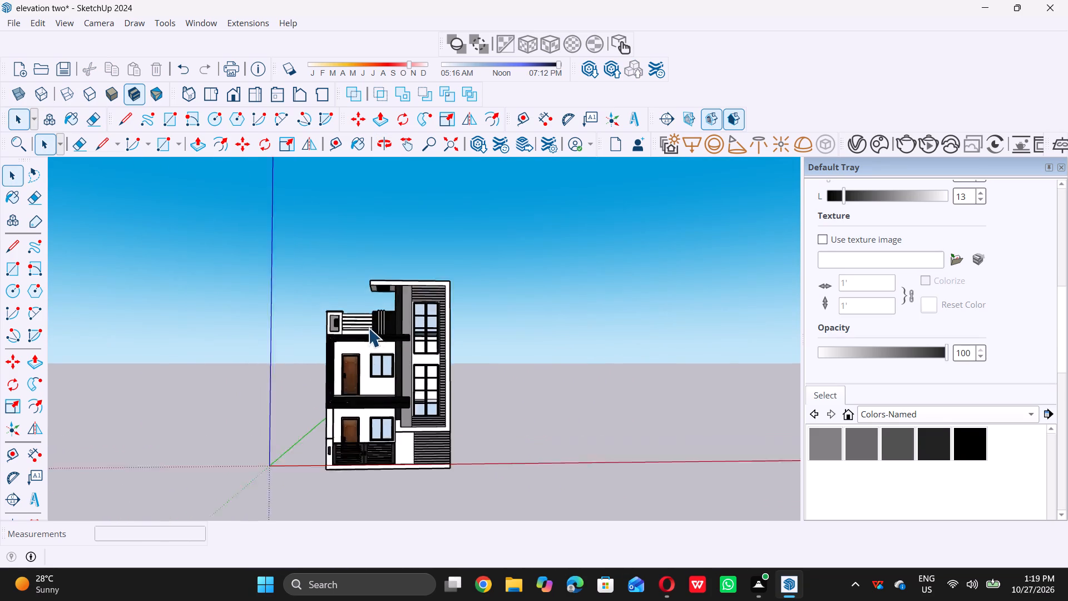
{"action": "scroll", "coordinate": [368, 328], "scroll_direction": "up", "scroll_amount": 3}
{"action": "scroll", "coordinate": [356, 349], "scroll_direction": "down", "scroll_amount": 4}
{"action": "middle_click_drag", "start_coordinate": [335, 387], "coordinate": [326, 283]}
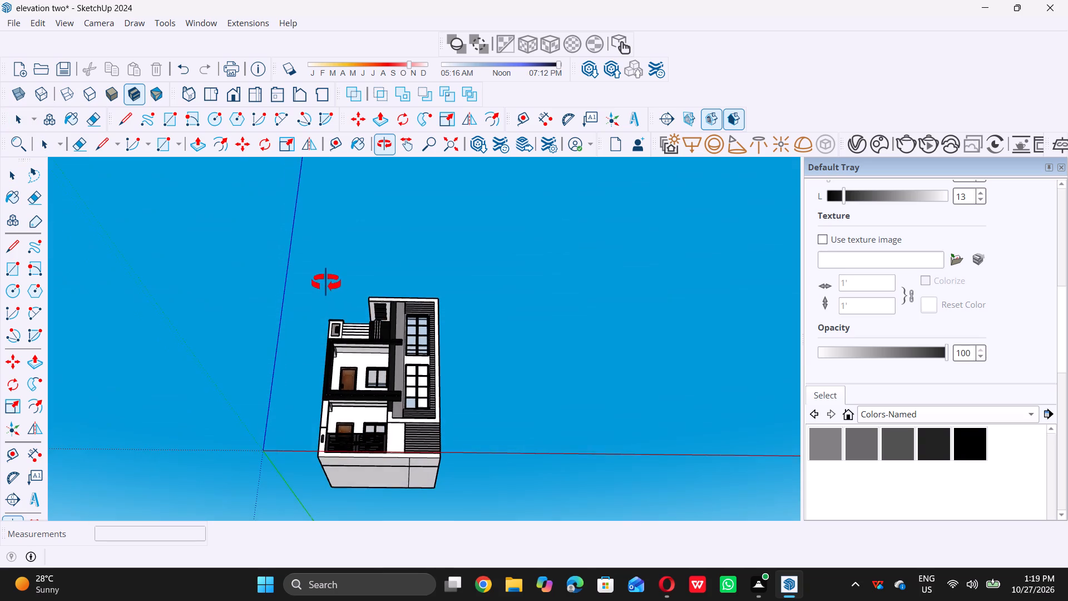
Open the V-Ray Asset Editor for the house model and expand its material library.
{"action": "middle_click_drag", "start_coordinate": [326, 283], "coordinate": [324, 283]}
{"action": "scroll", "coordinate": [370, 377], "scroll_direction": "up", "scroll_amount": 1}
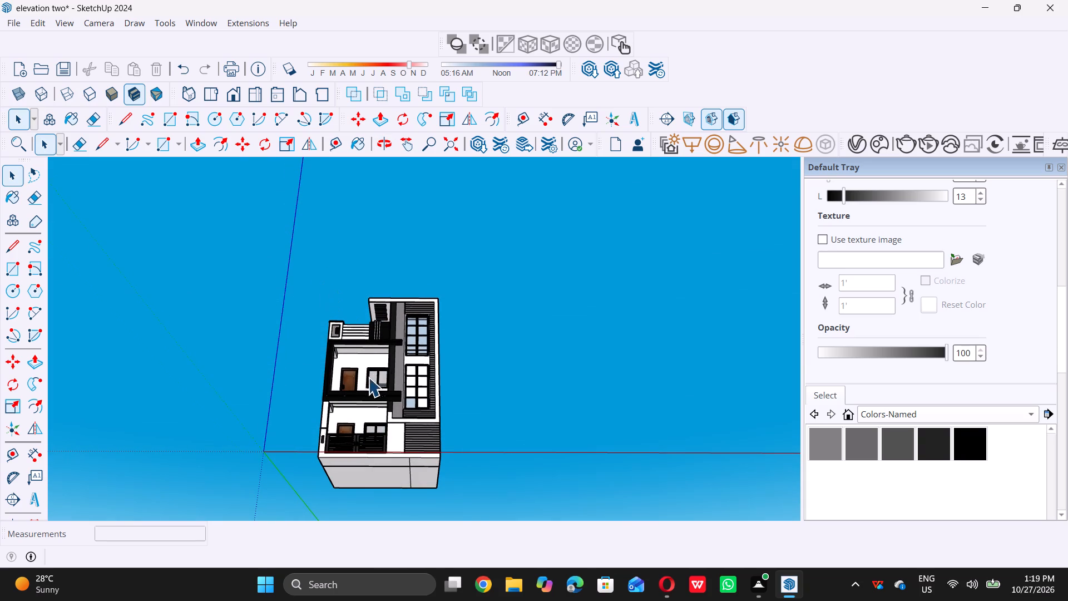
{"action": "scroll", "coordinate": [368, 377], "scroll_direction": "up", "scroll_amount": 8}
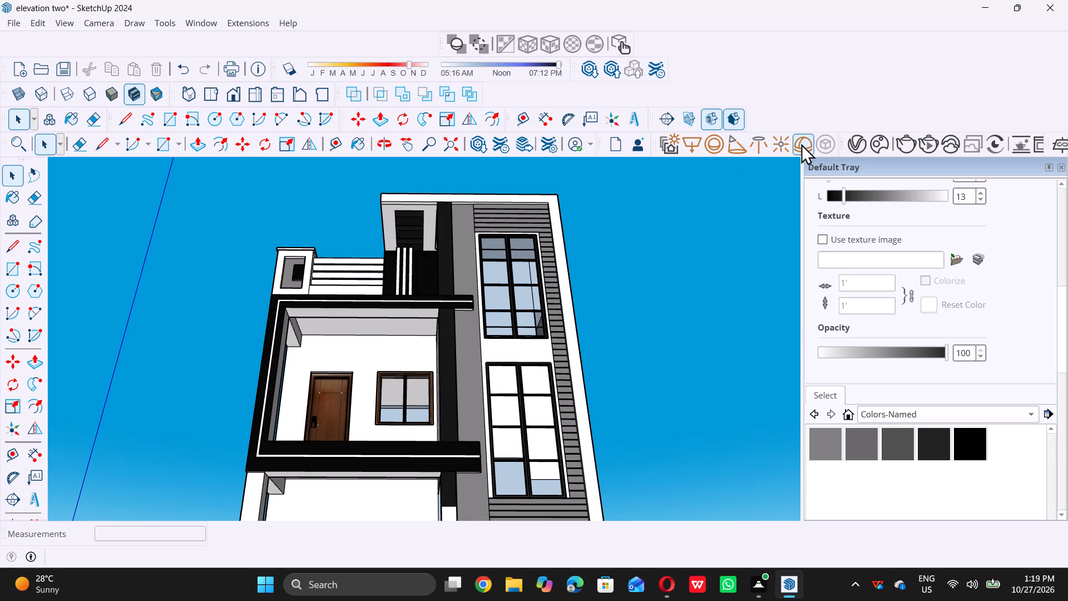
{"action": "left_click", "coordinate": [855, 146]}
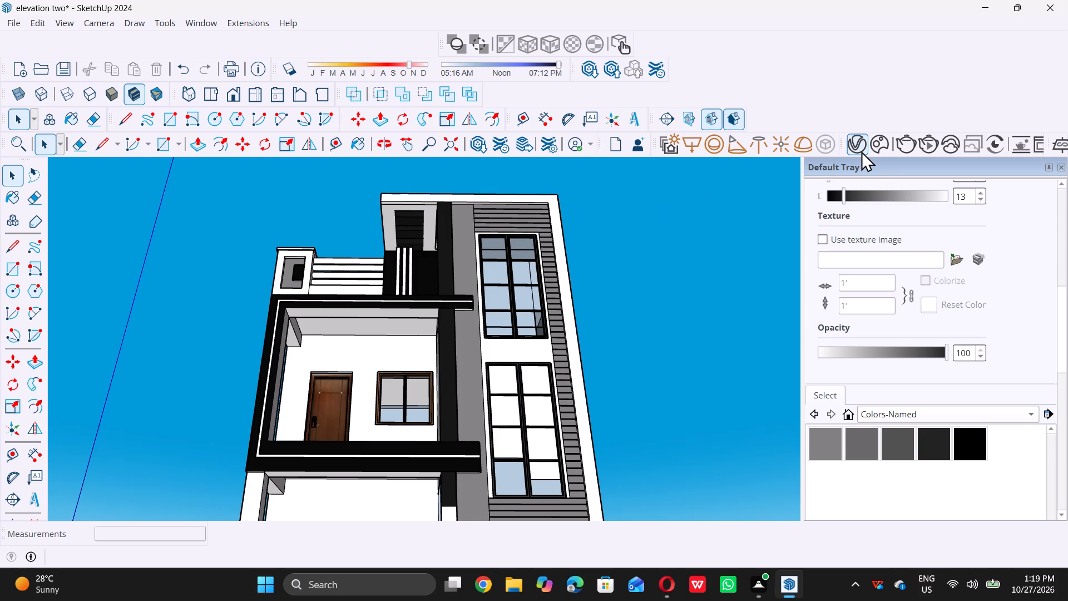
{"action": "double_click", "coordinate": [860, 147]}
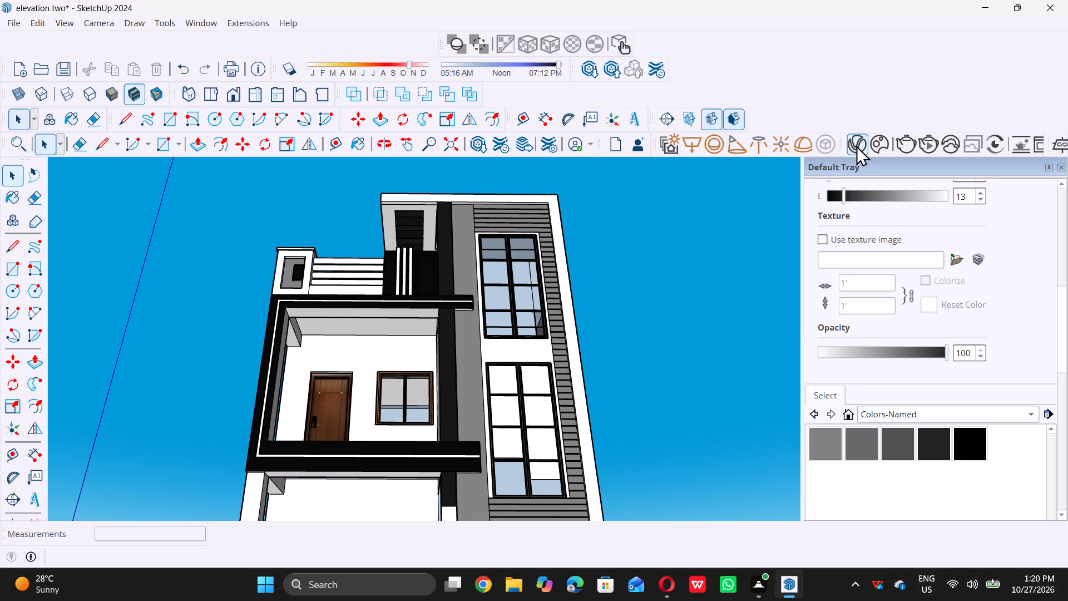
{"action": "double_click", "coordinate": [850, 139]}
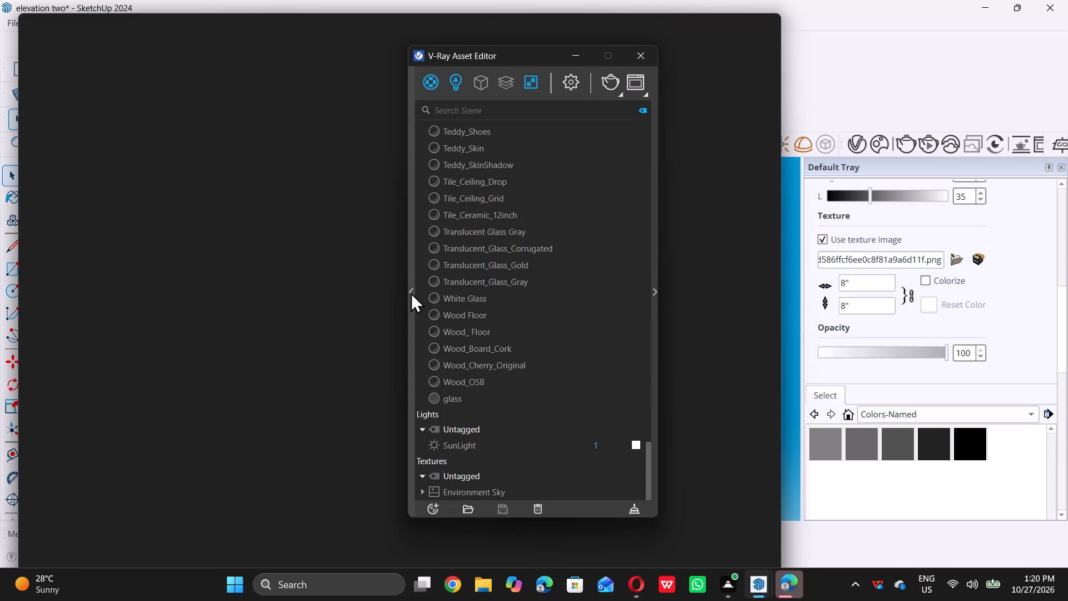
{"action": "left_click", "coordinate": [407, 292]}
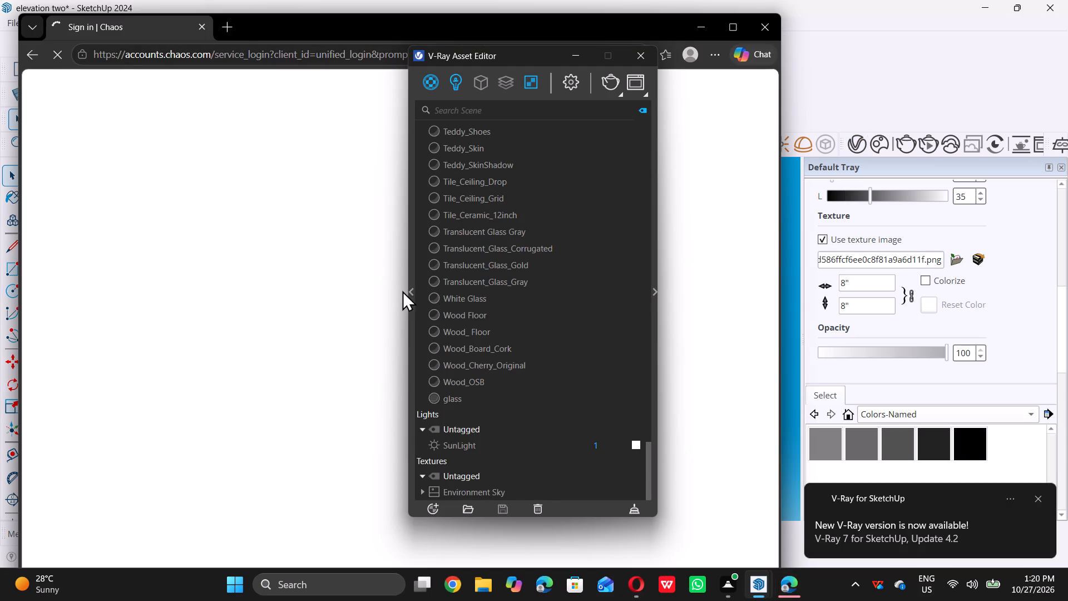
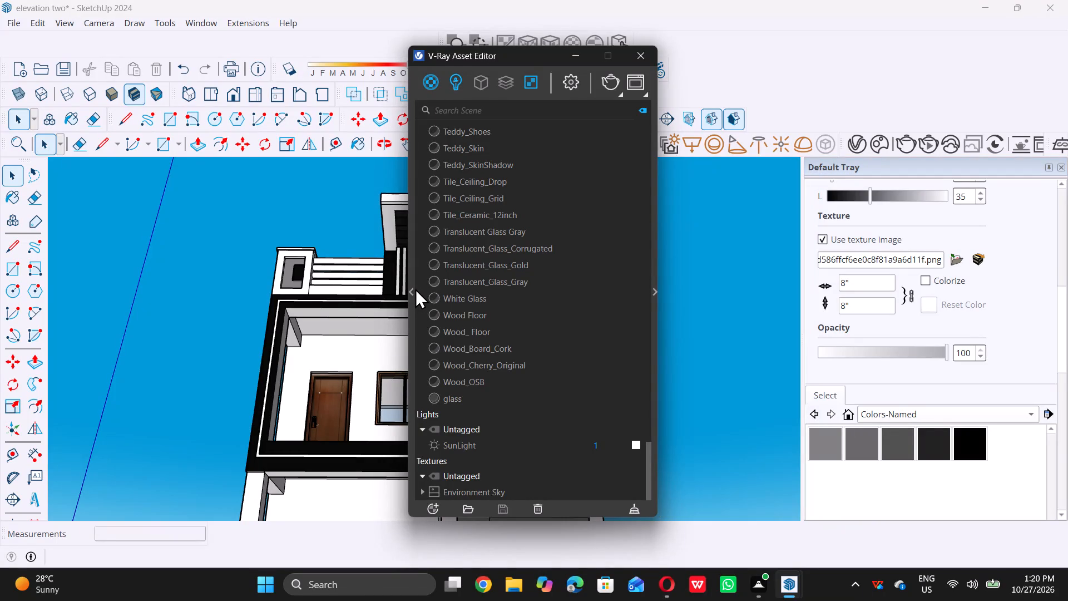
Open the Chaos Cosmos browser at the V-Ray Material Library from the Asset Editor and dismiss the cookie notice.
{"action": "left_click", "coordinate": [409, 287]}
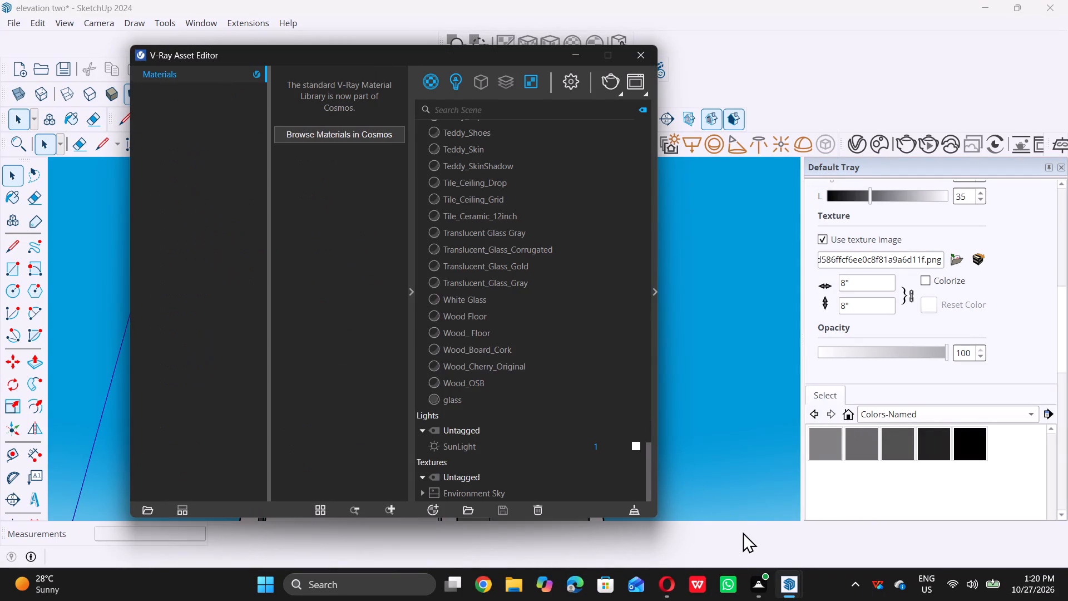
{"action": "left_click", "coordinate": [310, 134]}
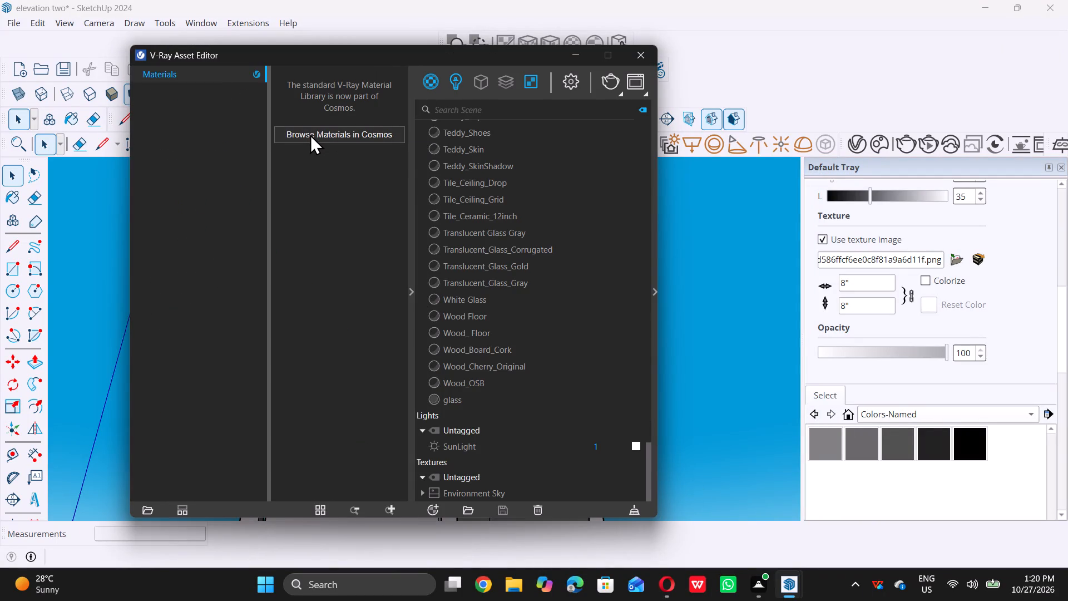
{"action": "left_click", "coordinate": [314, 132]}
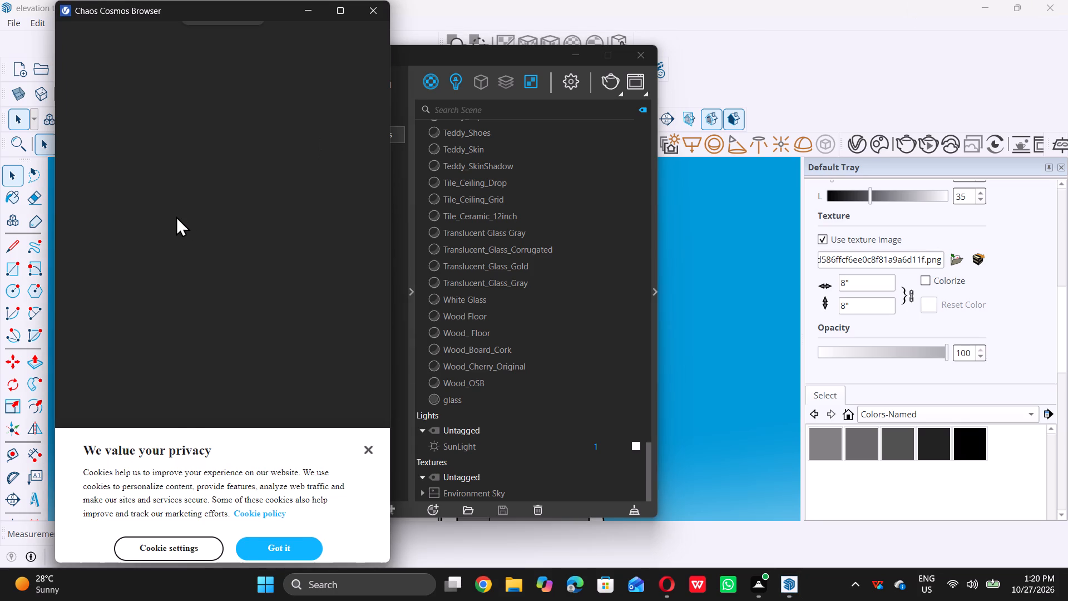
{"action": "left_click", "coordinate": [370, 423]}
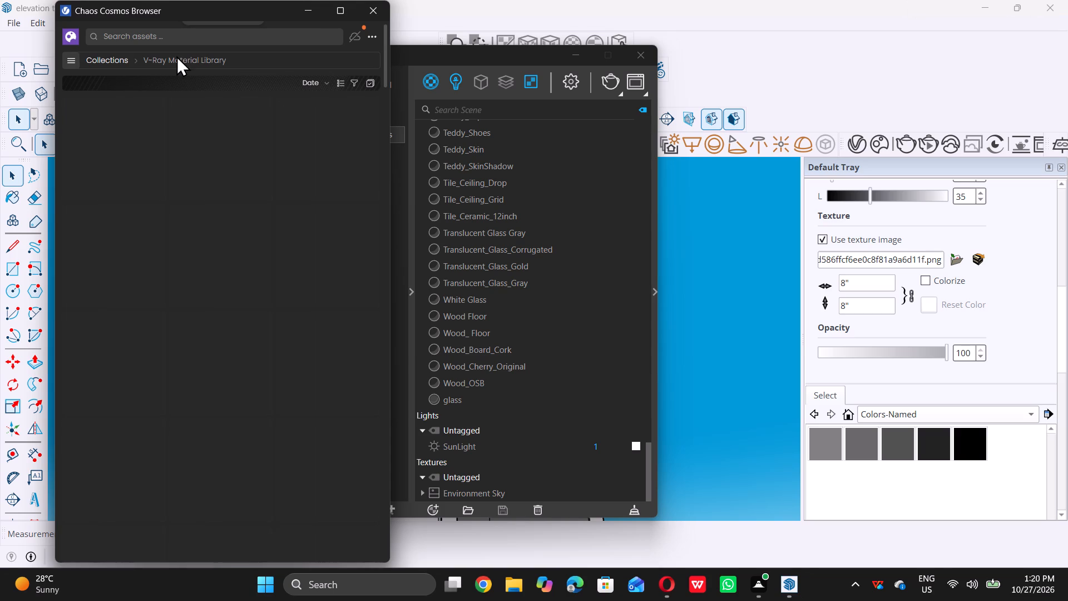
{"action": "left_click", "coordinate": [188, 58]}
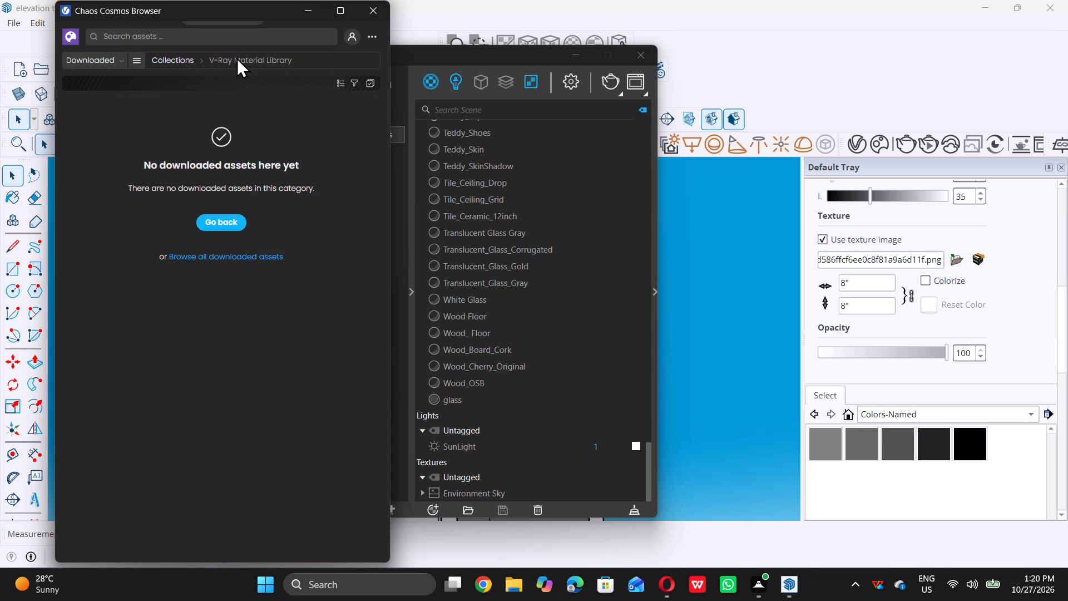
{"action": "left_click", "coordinate": [236, 57]}
Search the downloaded Cosmos assets in the V-Ray Material Library for "down lights".
{"action": "left_click", "coordinate": [165, 34]}
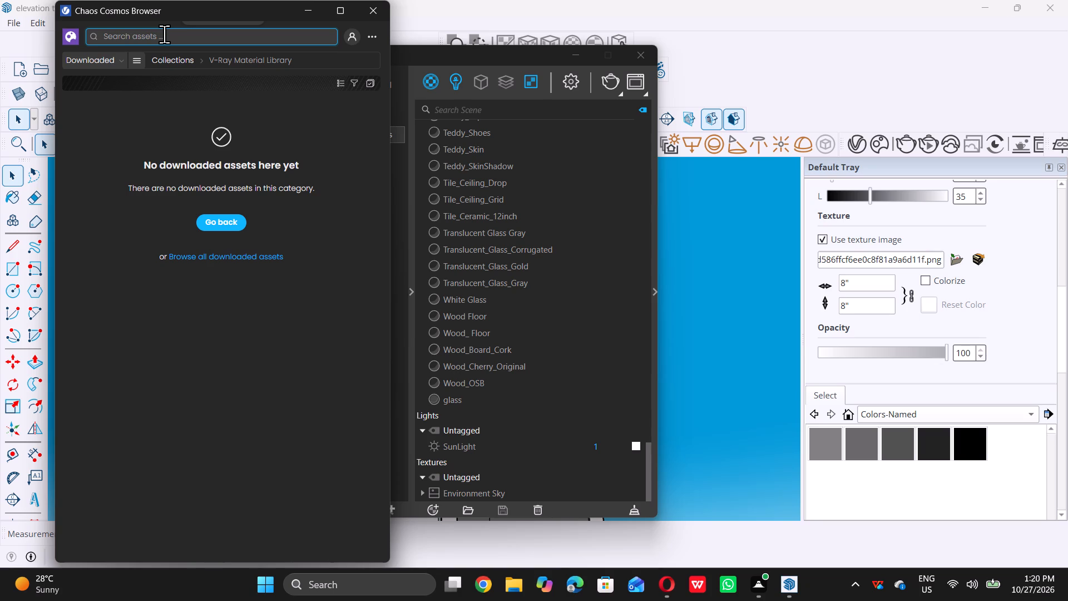
{"action": "key", "text": "d"}
{"action": "key", "text": "o"}
{"action": "type", "text": "un"}
{"action": "key", "text": "space"}
{"action": "key", "text": "BackSpace"}
{"action": "key", "text": "BackSpace"}
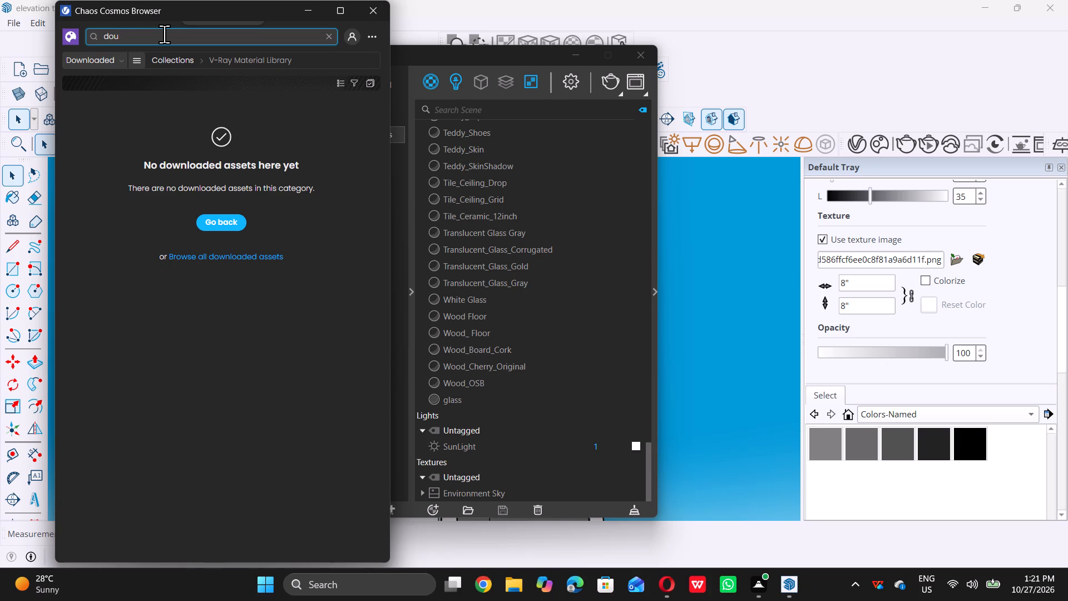
{"action": "key", "text": "BackSpace"}
{"action": "type", "text": "wn"}
{"action": "key", "text": "space"}
{"action": "type", "text": "li"}
{"action": "type", "text": "ghts"}
{"action": "key", "text": "Return"}
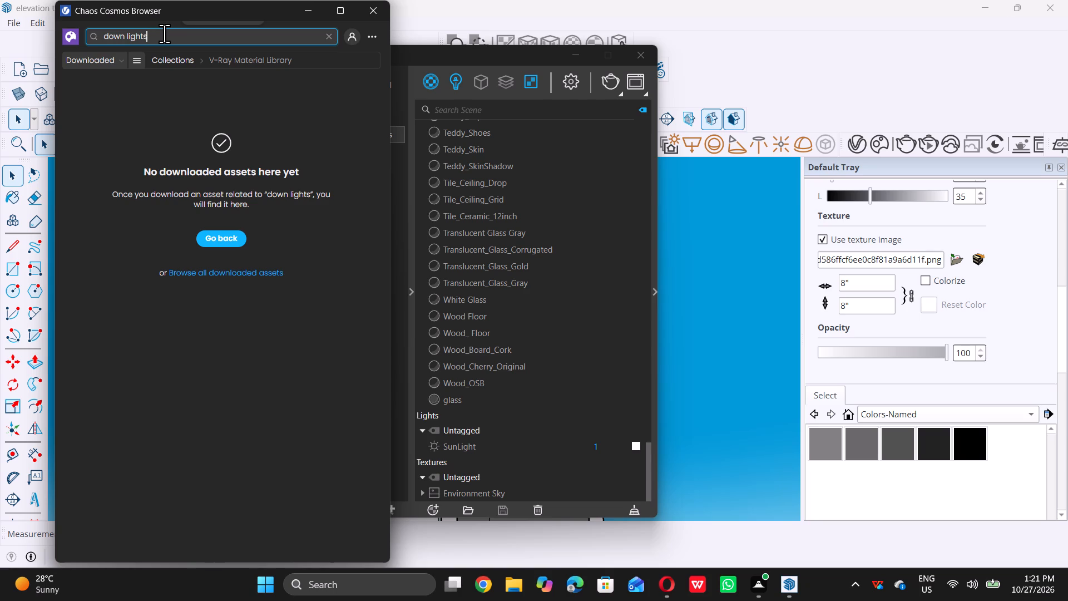
{"action": "key", "text": "Return"}
{"action": "key", "text": "Return"}
{"action": "key", "text": "Return"}
{"action": "key", "text": "Return"}
Return to the Cosmos home page with all assets and search there for "down lights".
{"action": "double_click", "coordinate": [98, 61]}
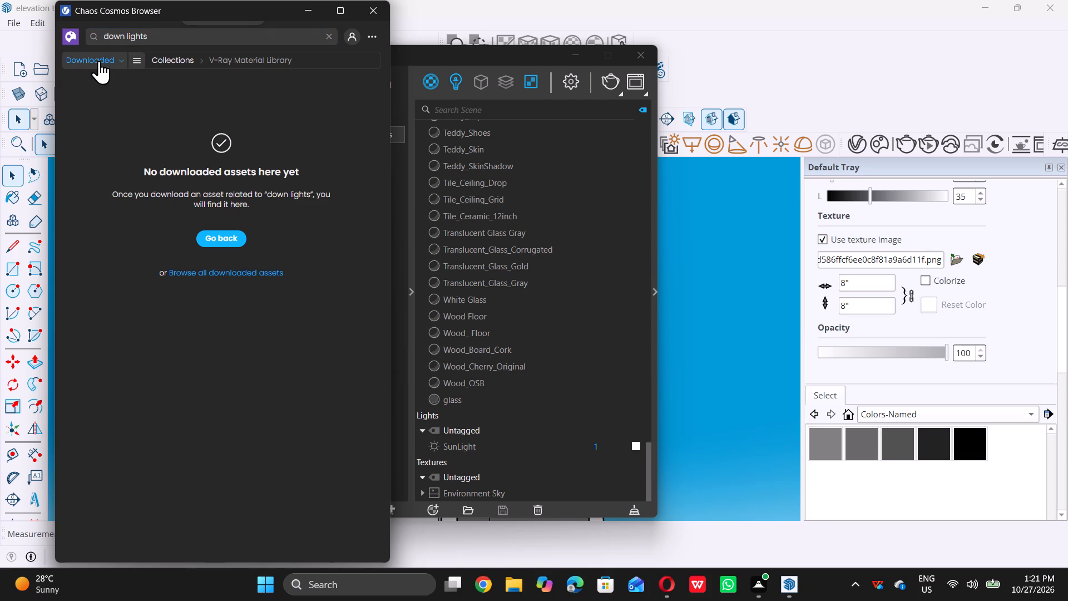
{"action": "double_click", "coordinate": [71, 35]}
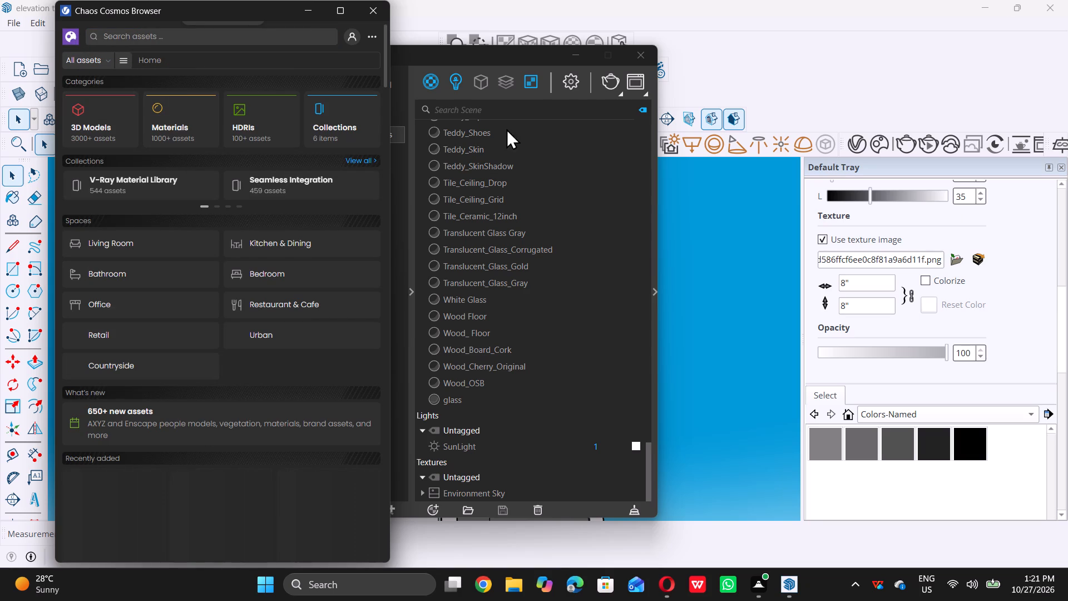
{"action": "left_click", "coordinate": [214, 58]}
{"action": "left_click", "coordinate": [219, 36]}
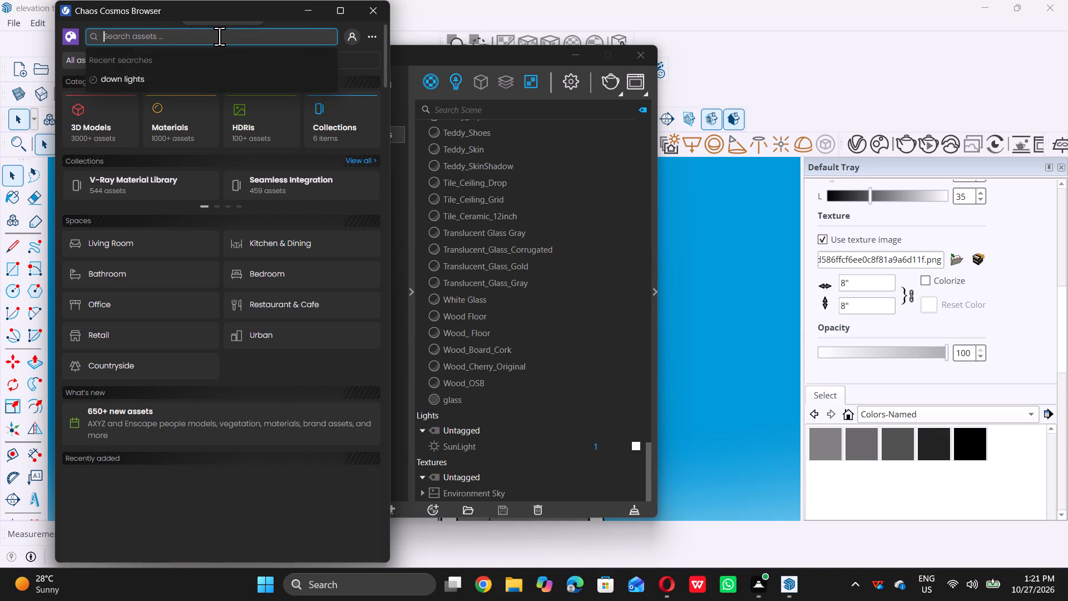
{"action": "double_click", "coordinate": [180, 76]}
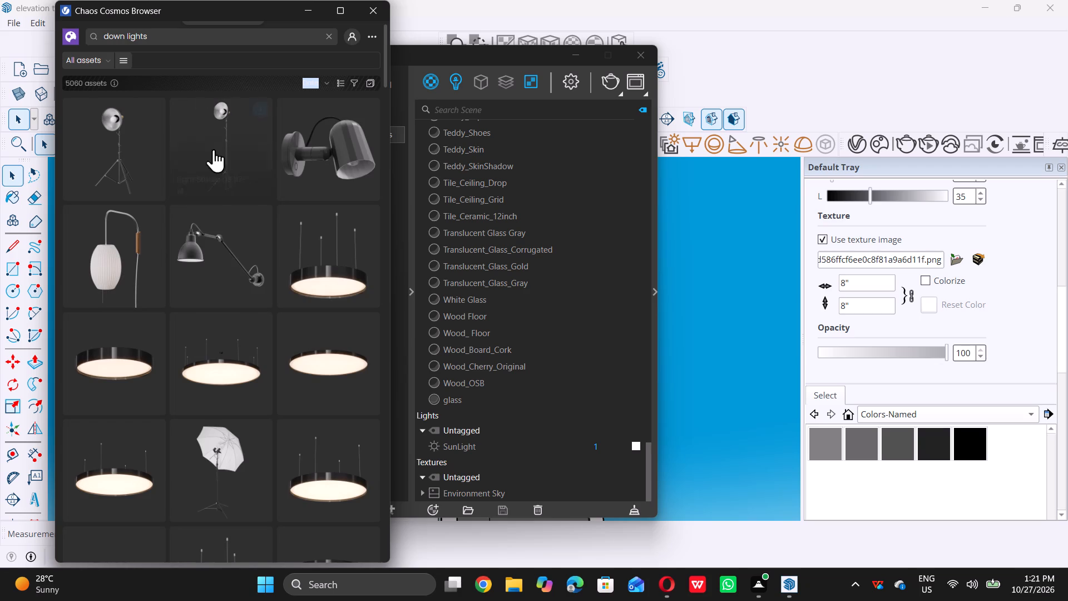
Download the round black ceiling lamp "Tlon Light 650 Ceiling 152 007" from Cosmos.
{"action": "left_click", "coordinate": [125, 371]}
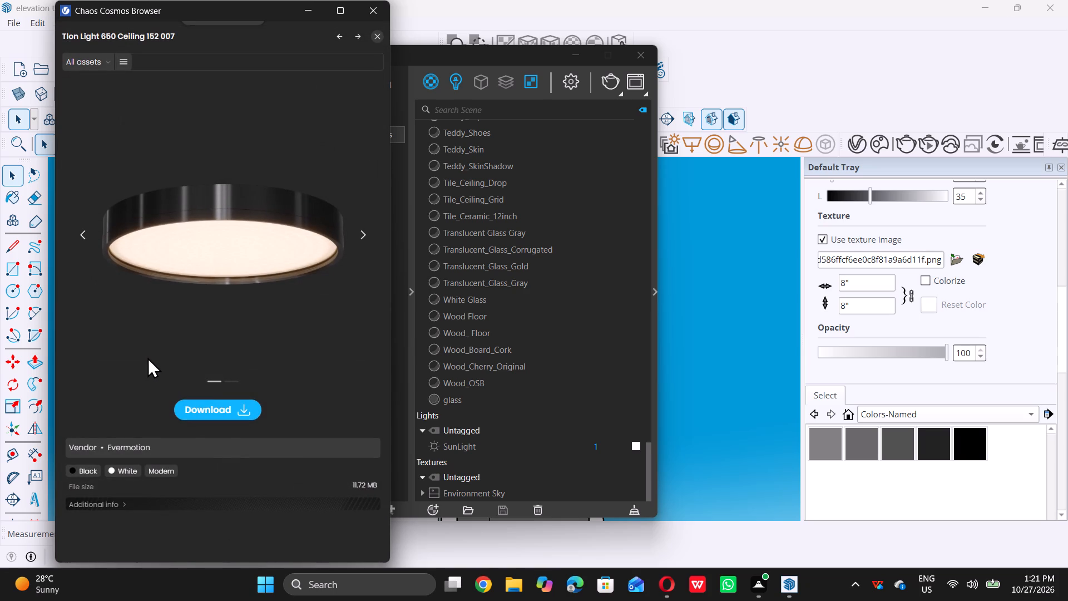
{"action": "left_click", "coordinate": [234, 407]}
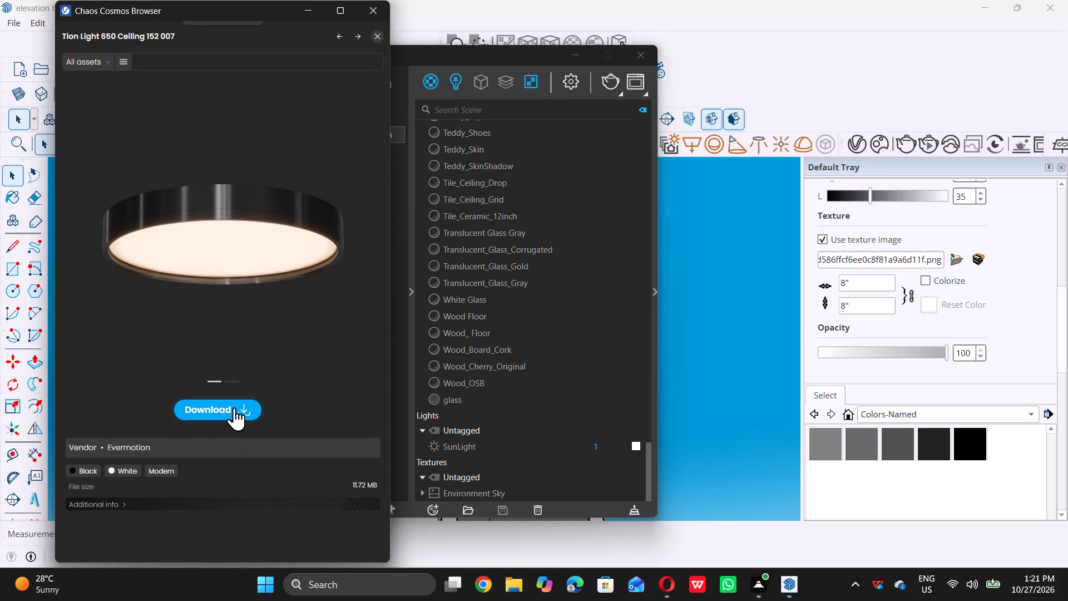
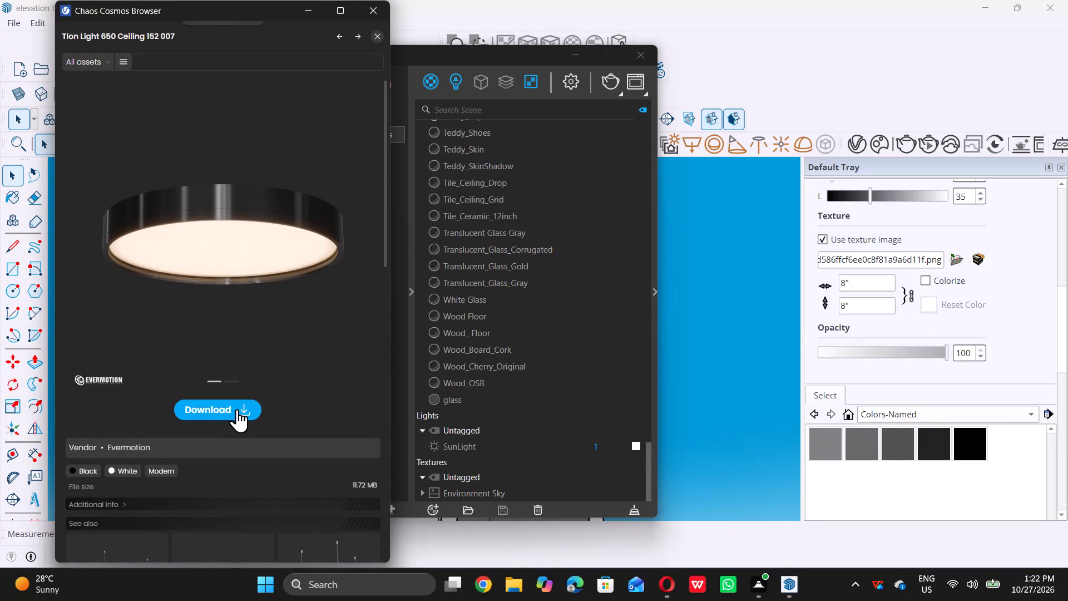
Retry the download of the black ceiling lamp "Tlon Light 650 Ceiling 152 007" from Cosmos.
{"action": "left_click", "coordinate": [244, 405]}
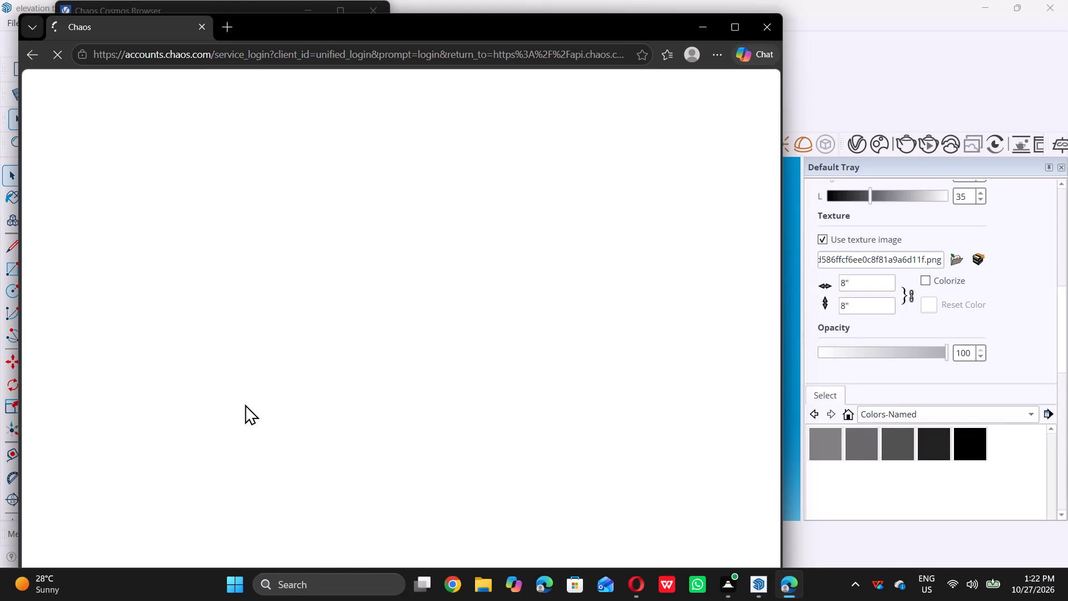
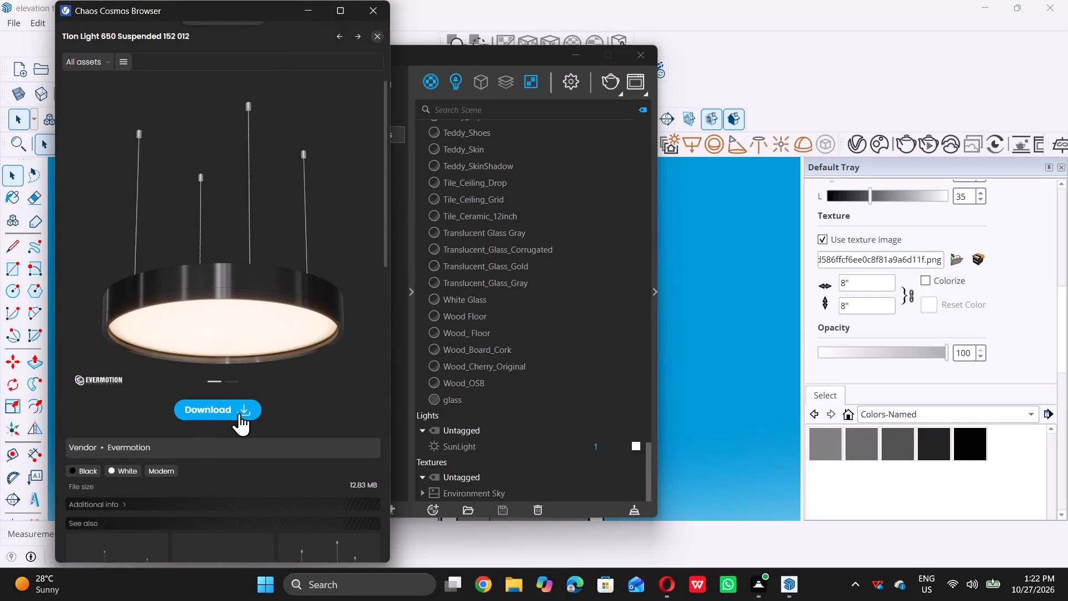
Leave the Cosmos lamp previews and clear the Chaos Cosmos Browser and V-Ray Asset Editor windows away from the model.
{"action": "double_click", "coordinate": [341, 37]}
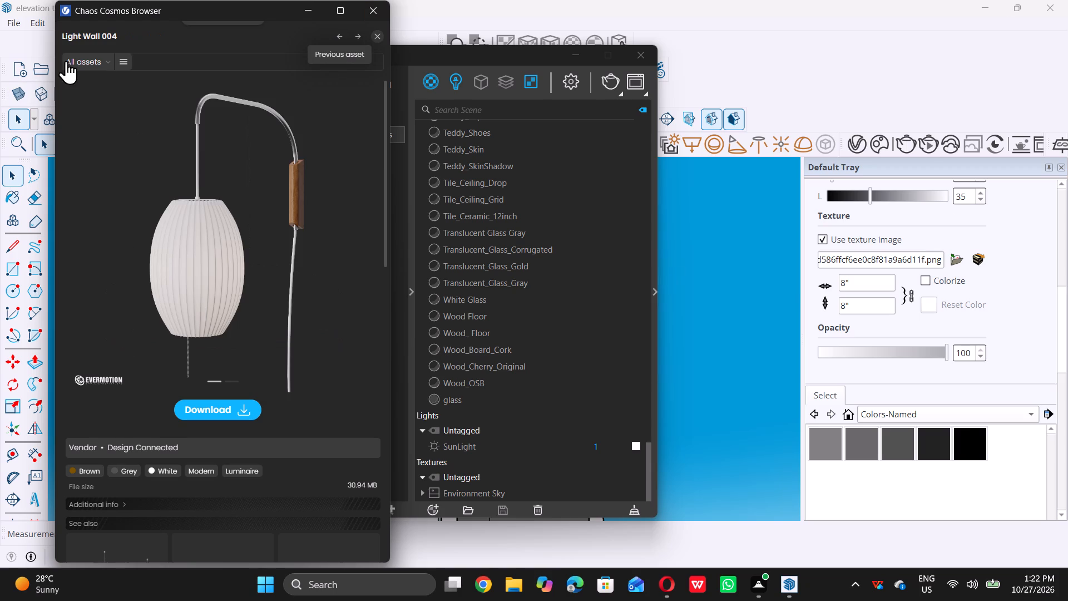
{"action": "left_click", "coordinate": [361, 34]}
{"action": "left_click", "coordinate": [373, 0]}
{"action": "left_click", "coordinate": [317, 7]}
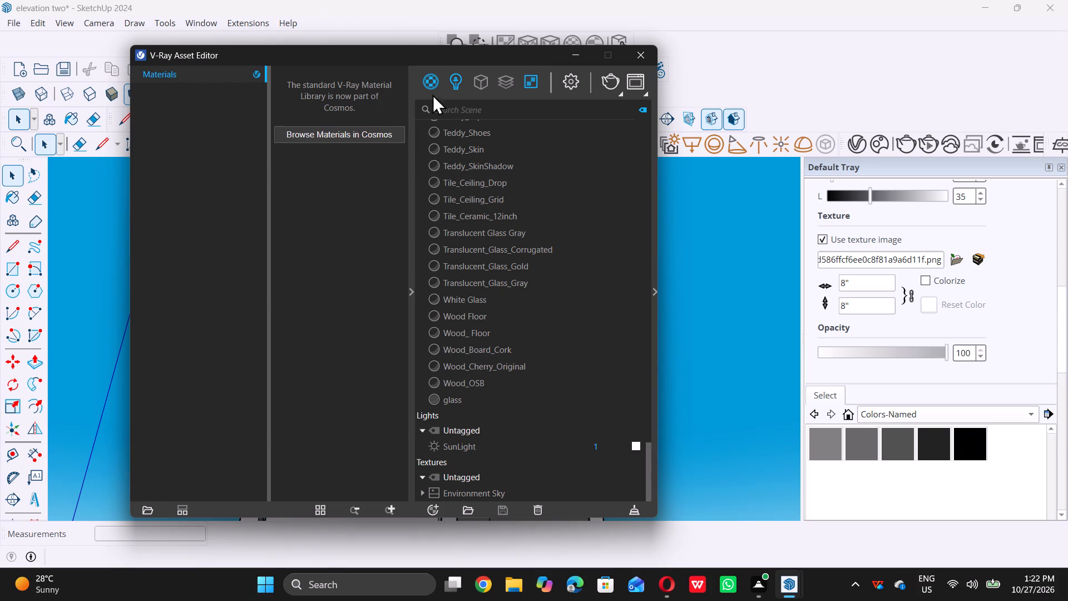
{"action": "left_click", "coordinate": [573, 51]}
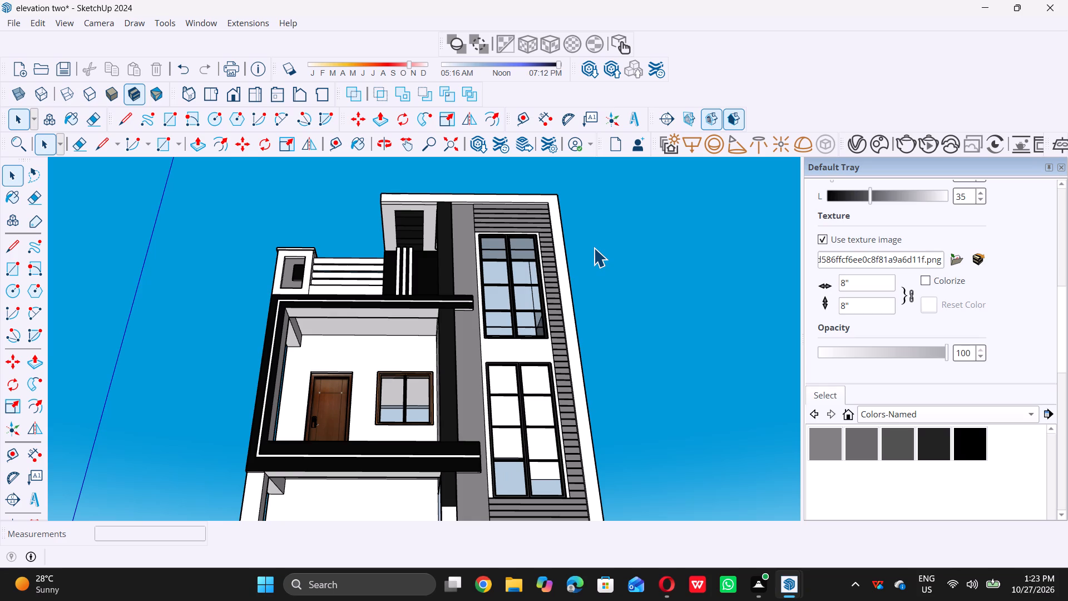
Save the "elevation two" model with the full house facade in view.
{"action": "scroll", "coordinate": [518, 274], "scroll_direction": "down", "scroll_amount": 4}
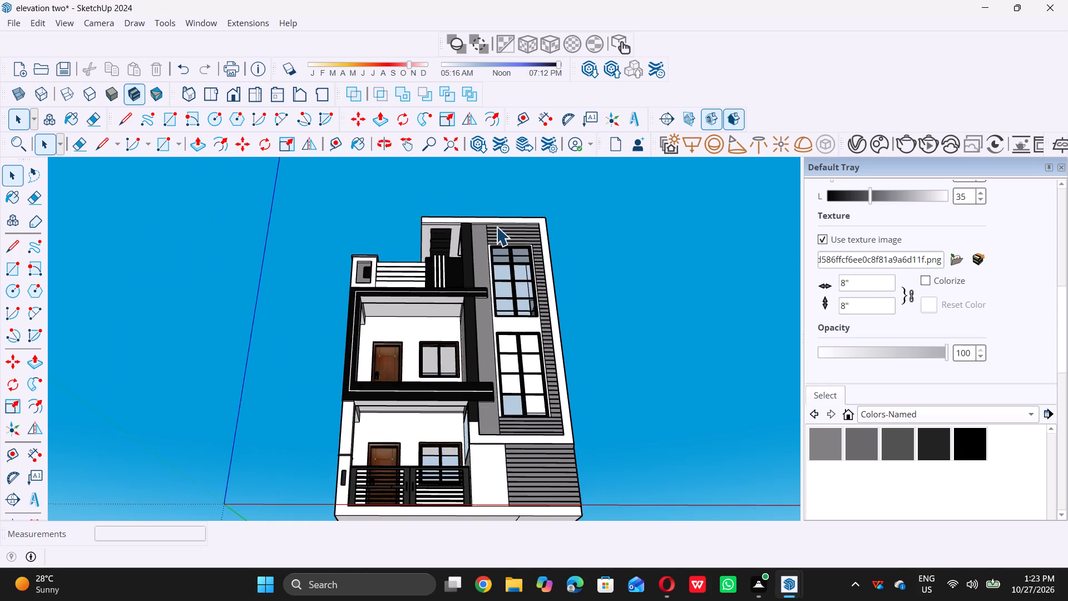
{"action": "middle_click_drag", "start_coordinate": [496, 226], "coordinate": [459, 395]}
{"action": "scroll", "coordinate": [460, 353], "scroll_direction": "down", "scroll_amount": 5}
{"action": "middle_click", "coordinate": [474, 317]}
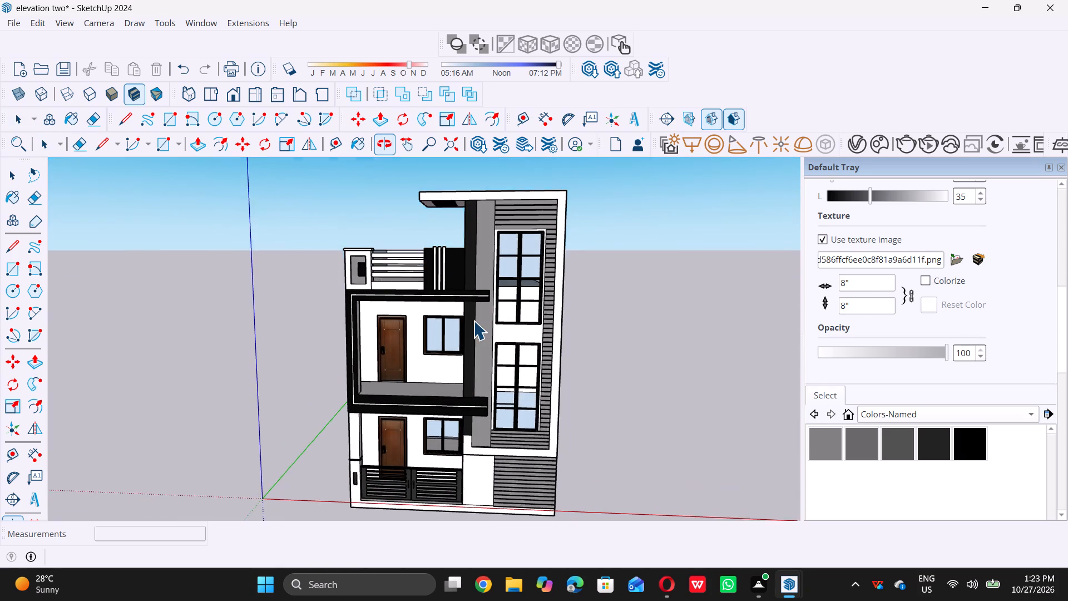
{"action": "scroll", "coordinate": [468, 308], "scroll_direction": "down", "scroll_amount": 1}
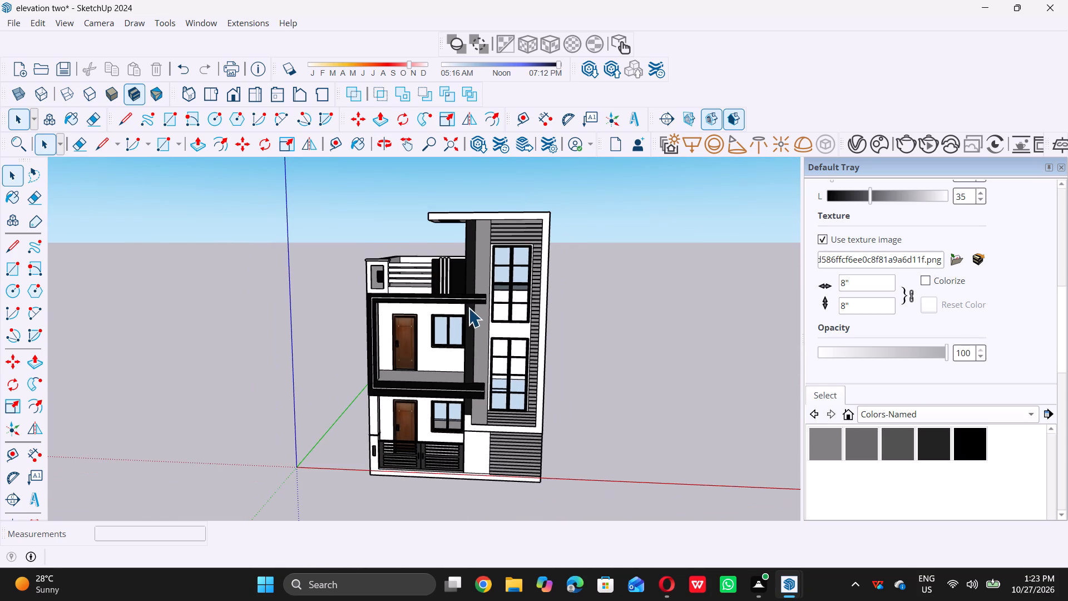
{"action": "key", "text": "ctrl+s"}
{"action": "key", "text": "ctrl+s"}
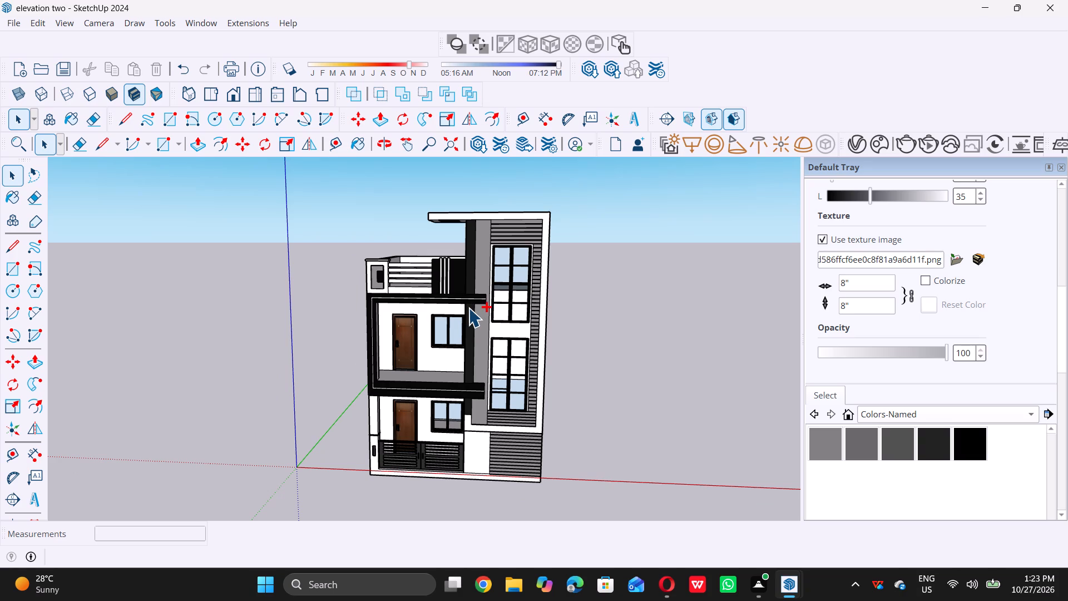
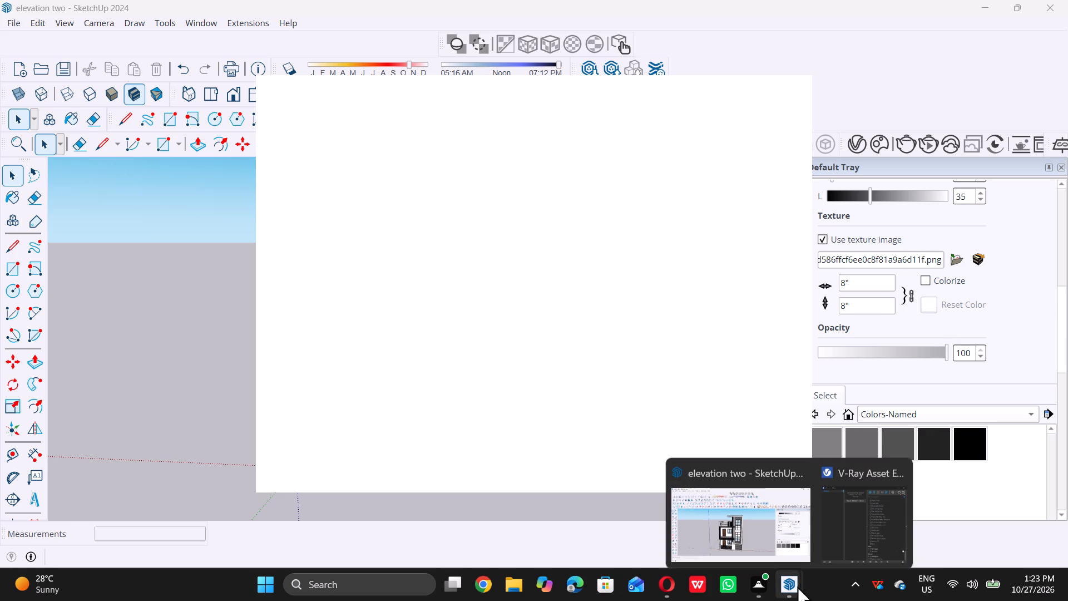
Bring the "elevation two" model window back to the front and view the whole house from farther away.
{"action": "left_click", "coordinate": [724, 514]}
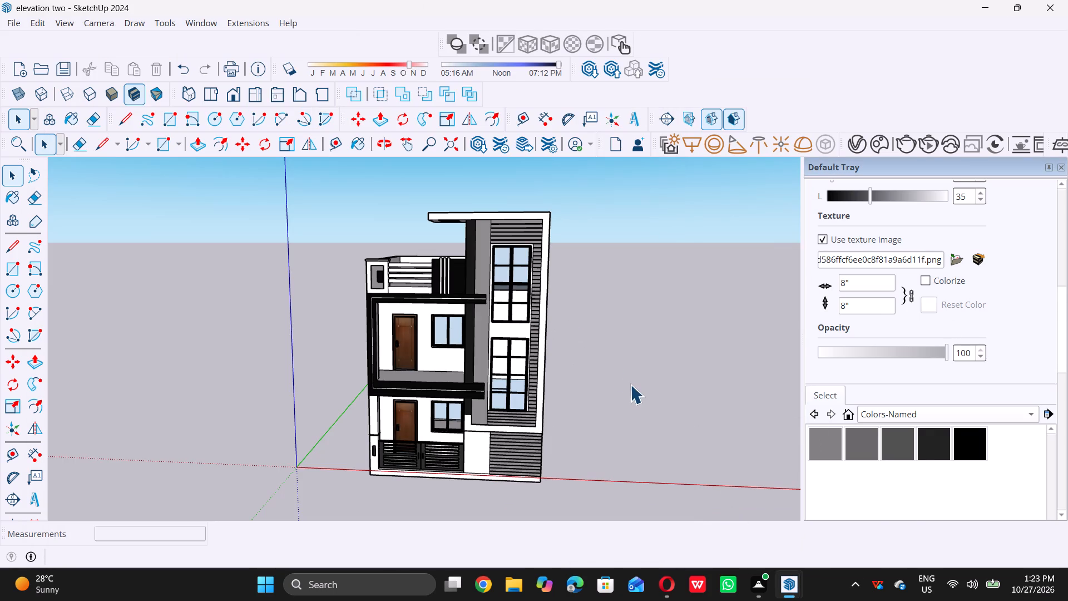
{"action": "scroll", "coordinate": [638, 390], "scroll_direction": "down", "scroll_amount": 4}
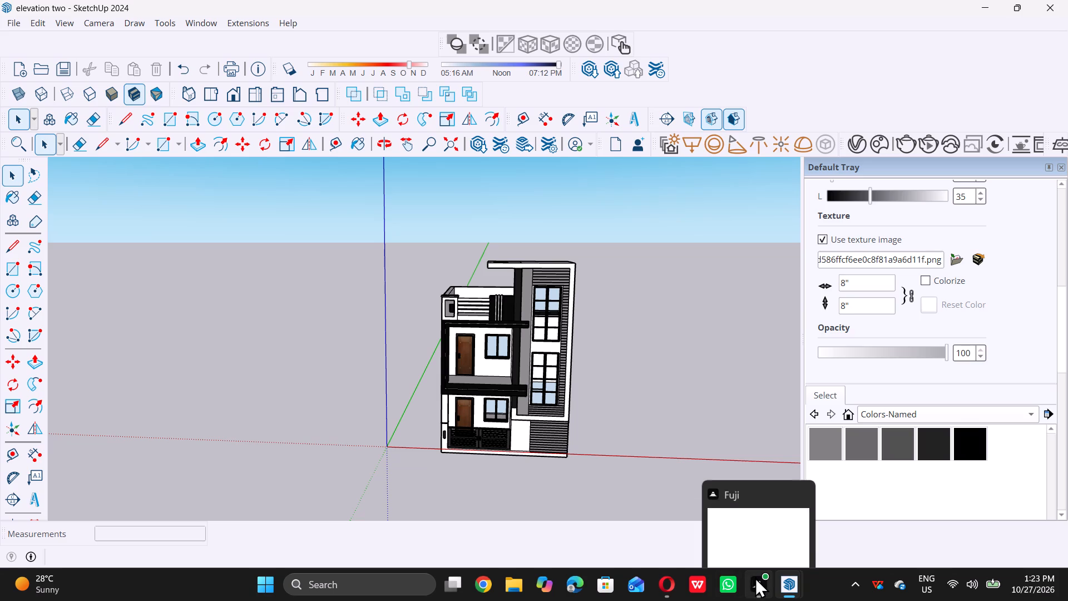